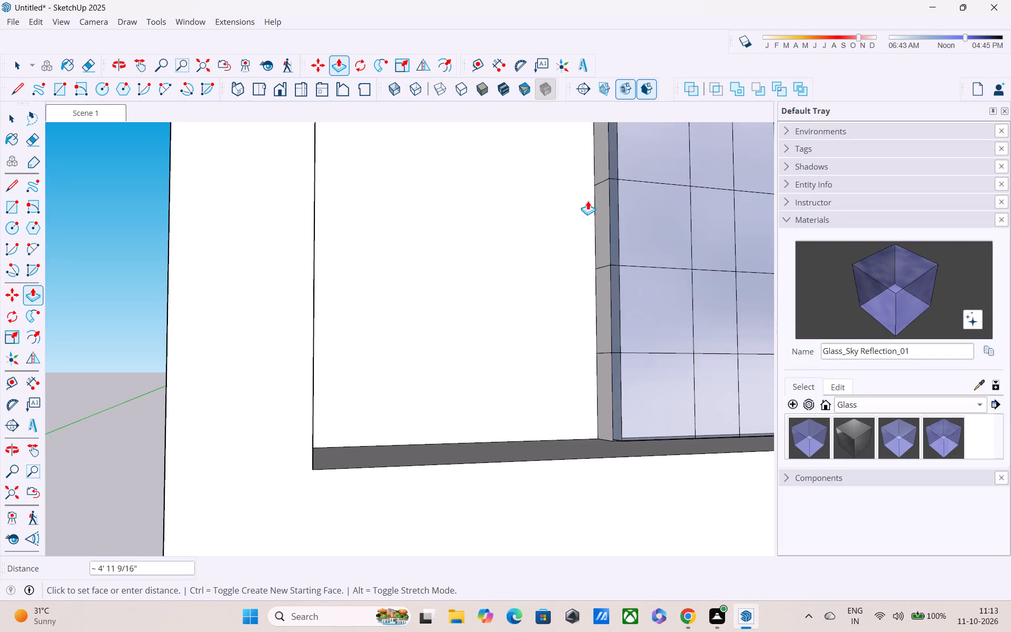
Finish the Push/Pull of the narrow strip's face beside the upper-floor glass grid at about 5' 9/16", checking from the full facade.
scroll(565, 202, down, 3)
scroll(405, 223, up, 1)
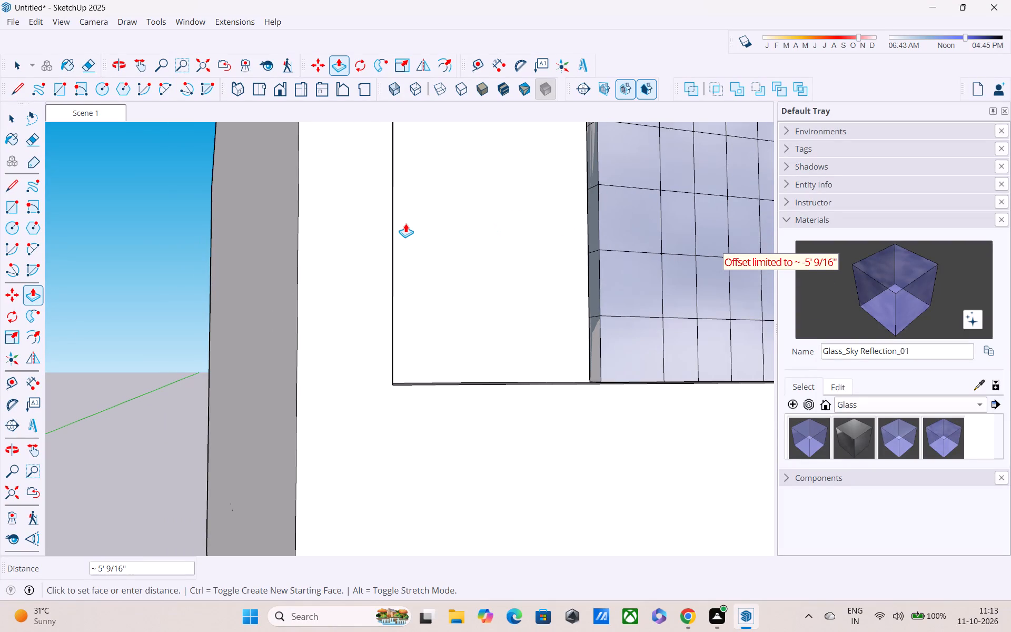
scroll(405, 223, down, 8)
middle_drag(424, 230, 294, 246)
scroll(292, 241, down, 5)
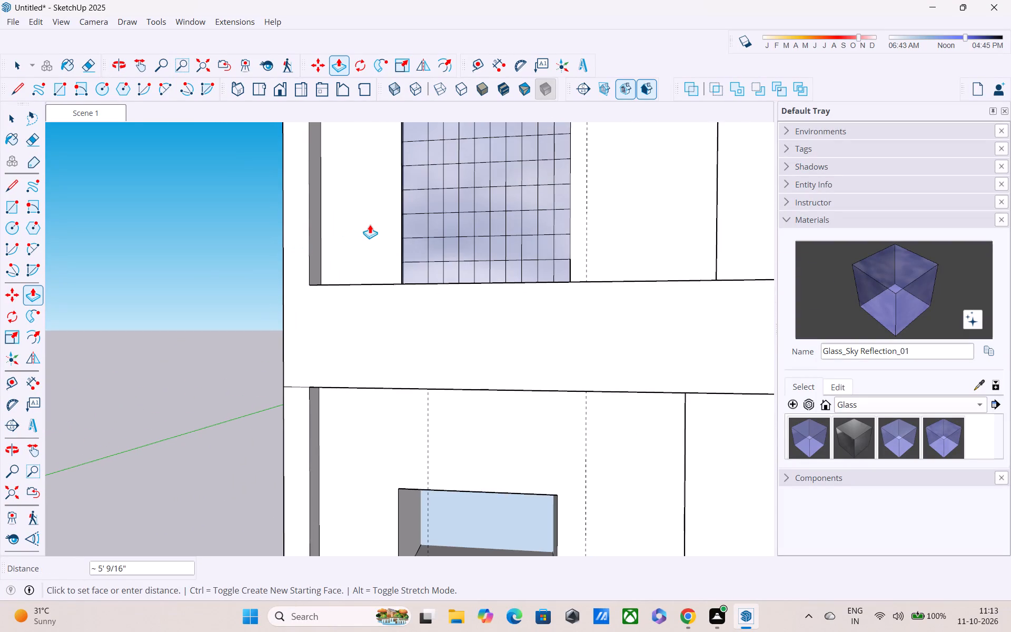
scroll(362, 215, down, 3)
click(361, 215)
scroll(361, 215, down, 5)
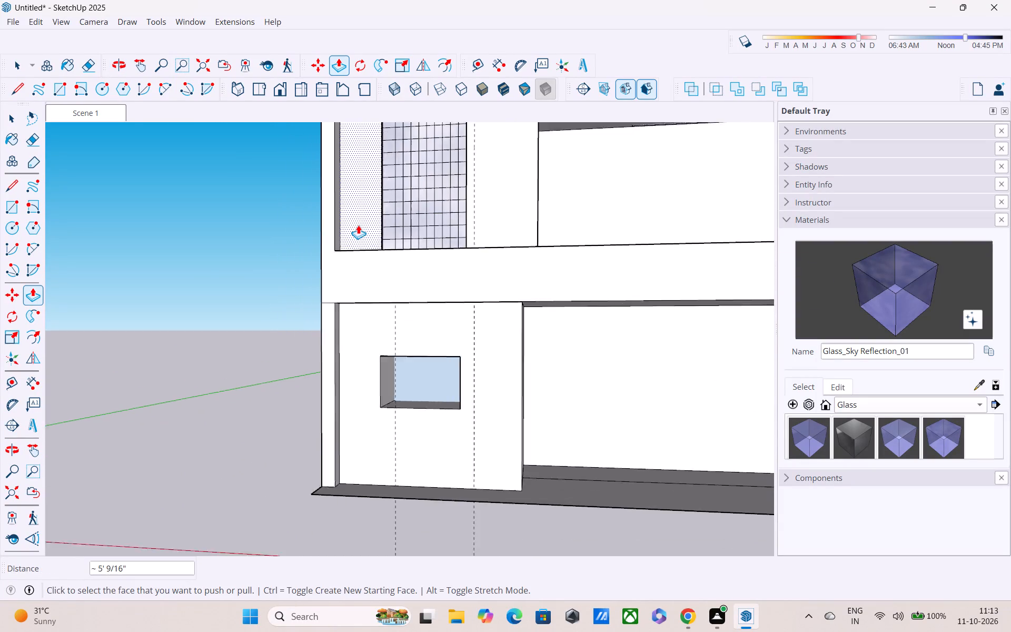
middle_drag(359, 245, 437, 309)
key(Escape)
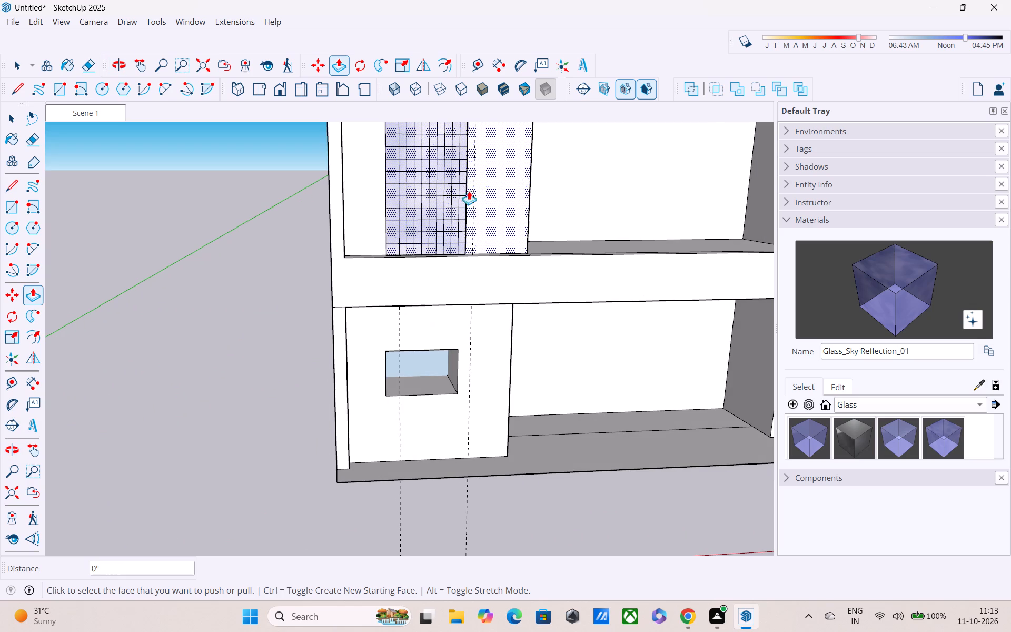
key(Escape)
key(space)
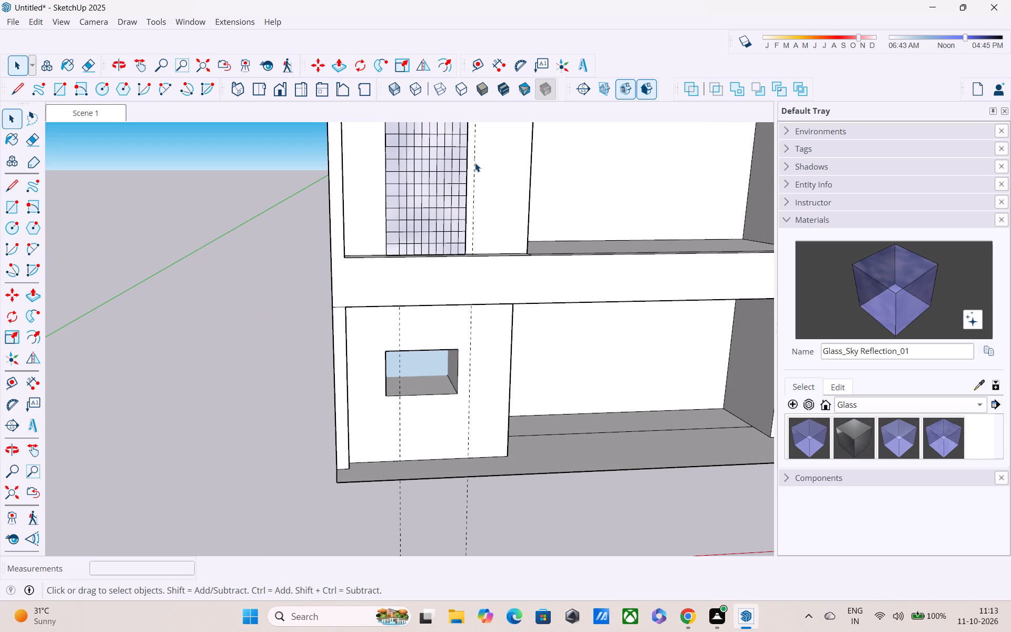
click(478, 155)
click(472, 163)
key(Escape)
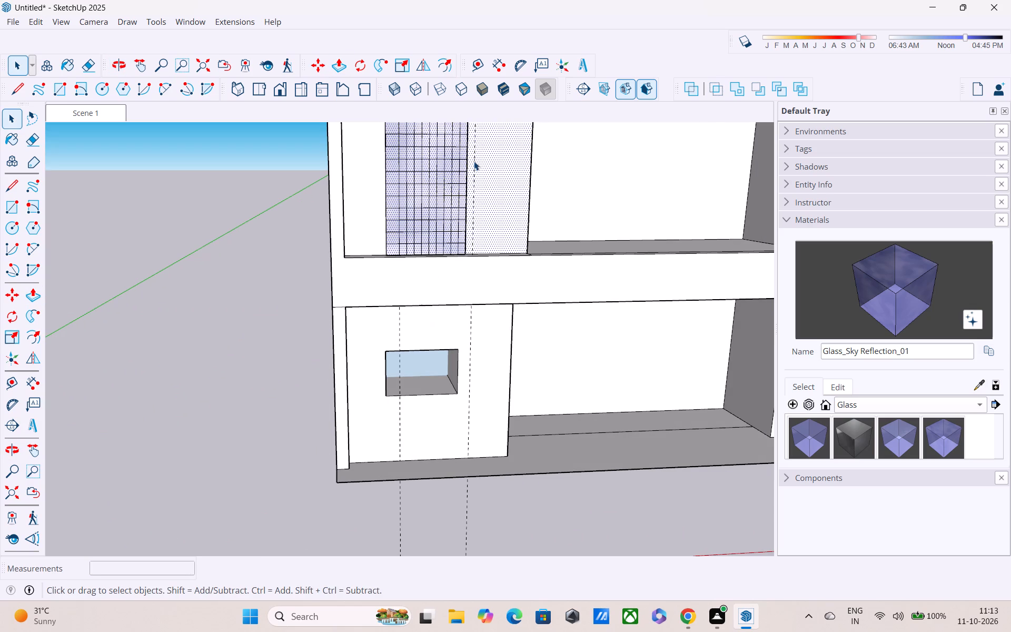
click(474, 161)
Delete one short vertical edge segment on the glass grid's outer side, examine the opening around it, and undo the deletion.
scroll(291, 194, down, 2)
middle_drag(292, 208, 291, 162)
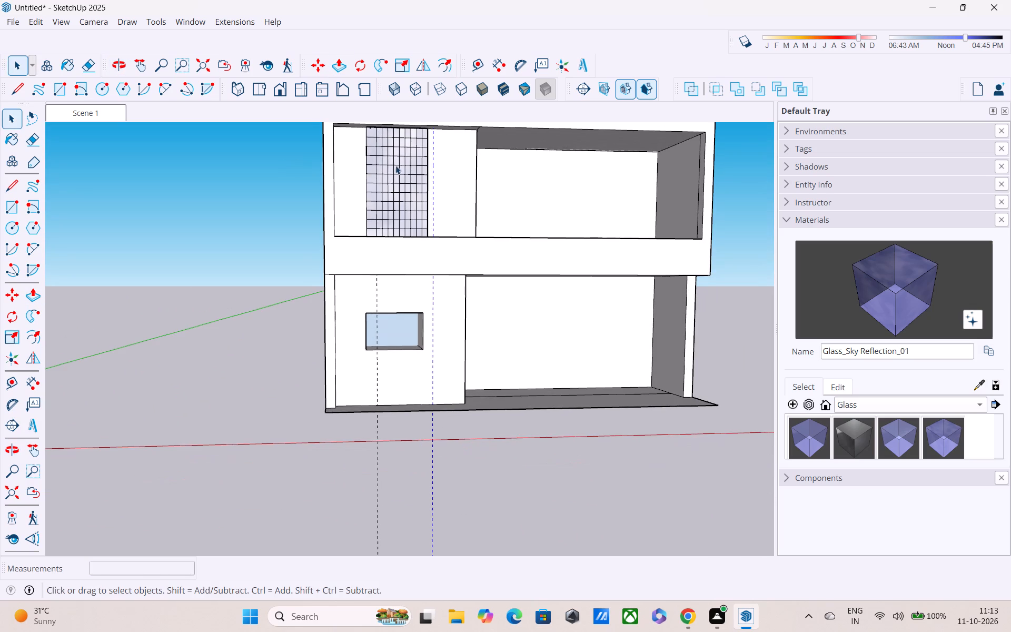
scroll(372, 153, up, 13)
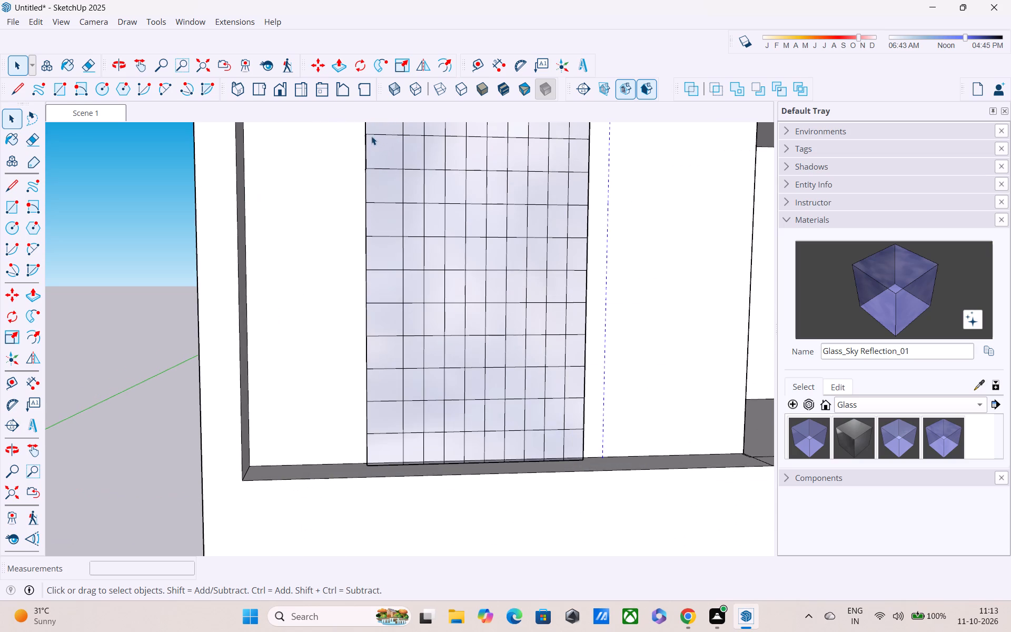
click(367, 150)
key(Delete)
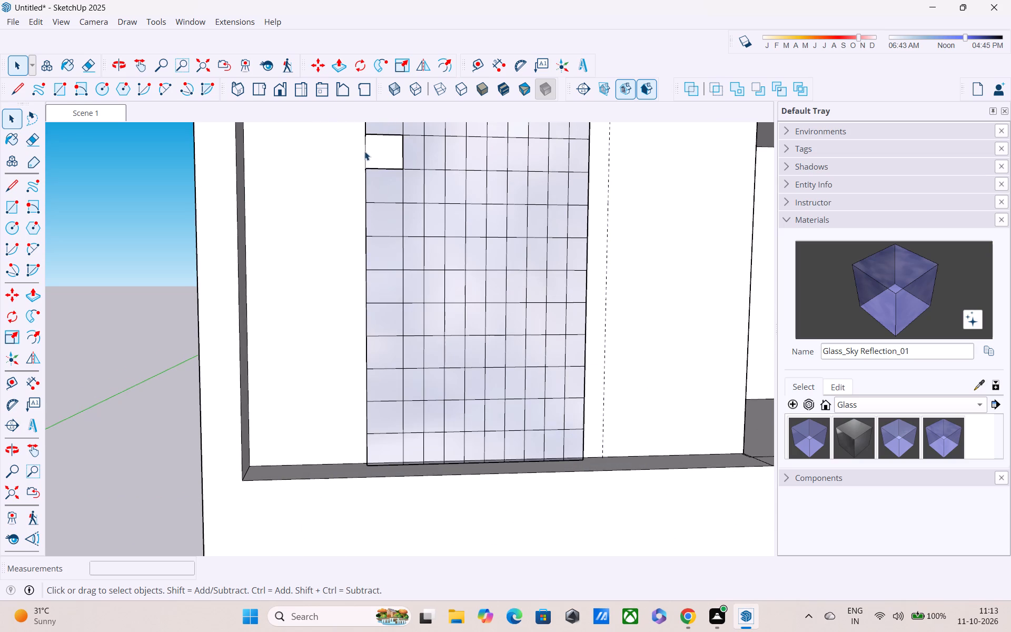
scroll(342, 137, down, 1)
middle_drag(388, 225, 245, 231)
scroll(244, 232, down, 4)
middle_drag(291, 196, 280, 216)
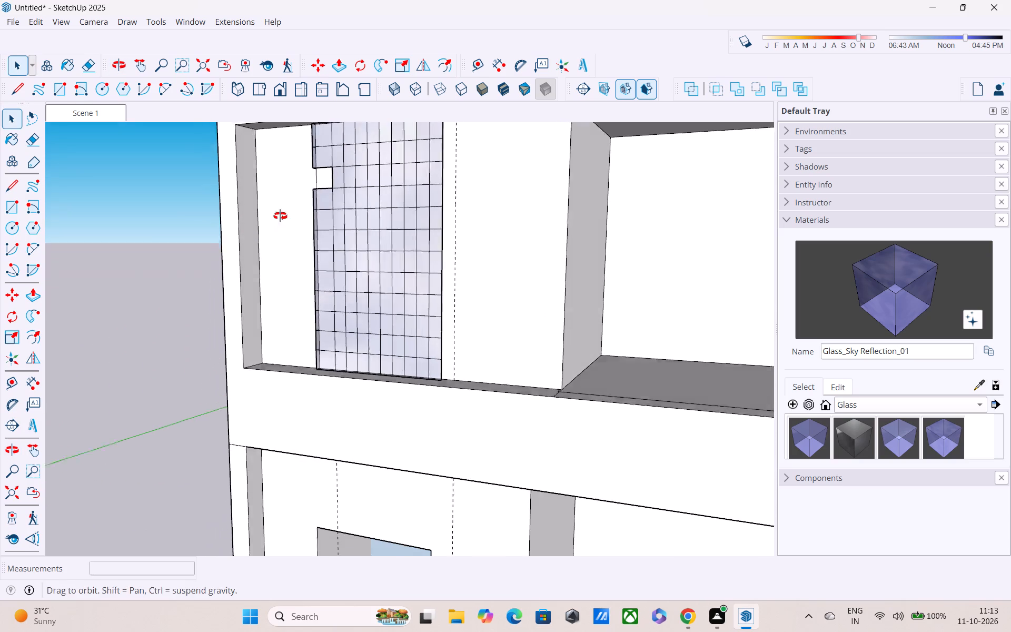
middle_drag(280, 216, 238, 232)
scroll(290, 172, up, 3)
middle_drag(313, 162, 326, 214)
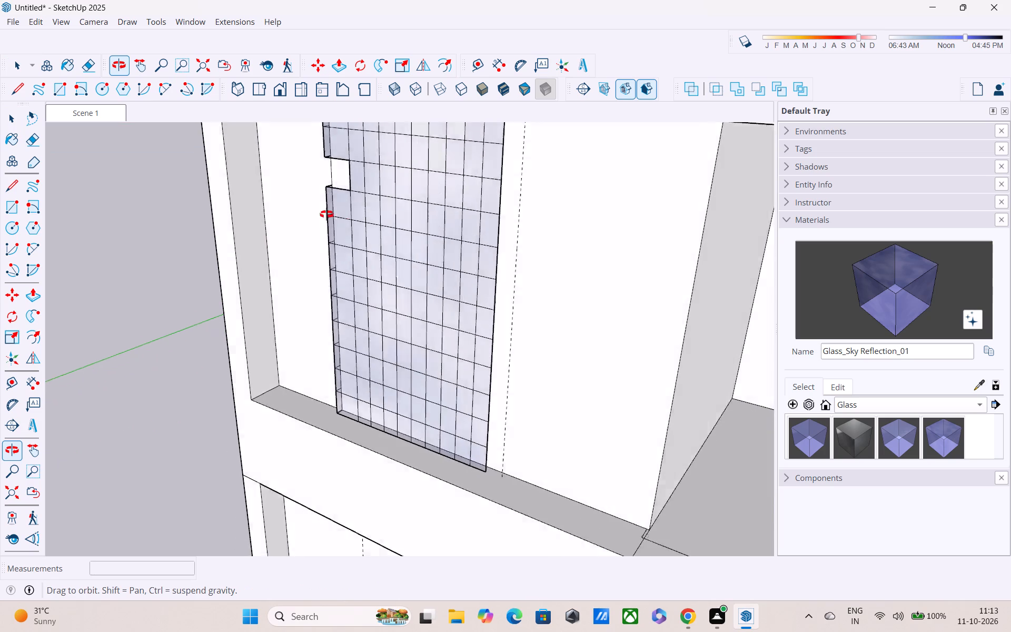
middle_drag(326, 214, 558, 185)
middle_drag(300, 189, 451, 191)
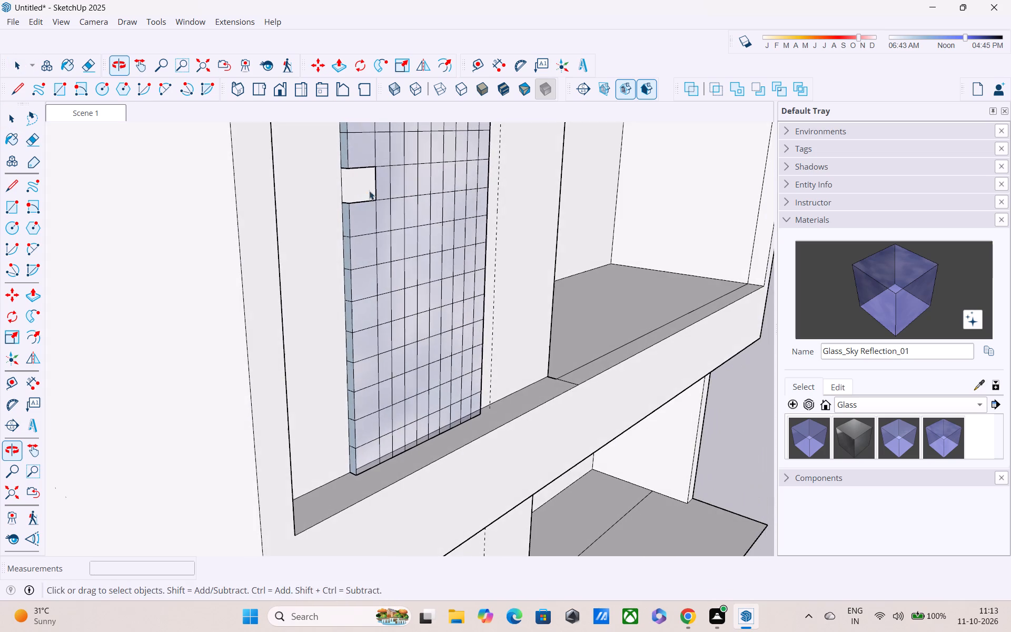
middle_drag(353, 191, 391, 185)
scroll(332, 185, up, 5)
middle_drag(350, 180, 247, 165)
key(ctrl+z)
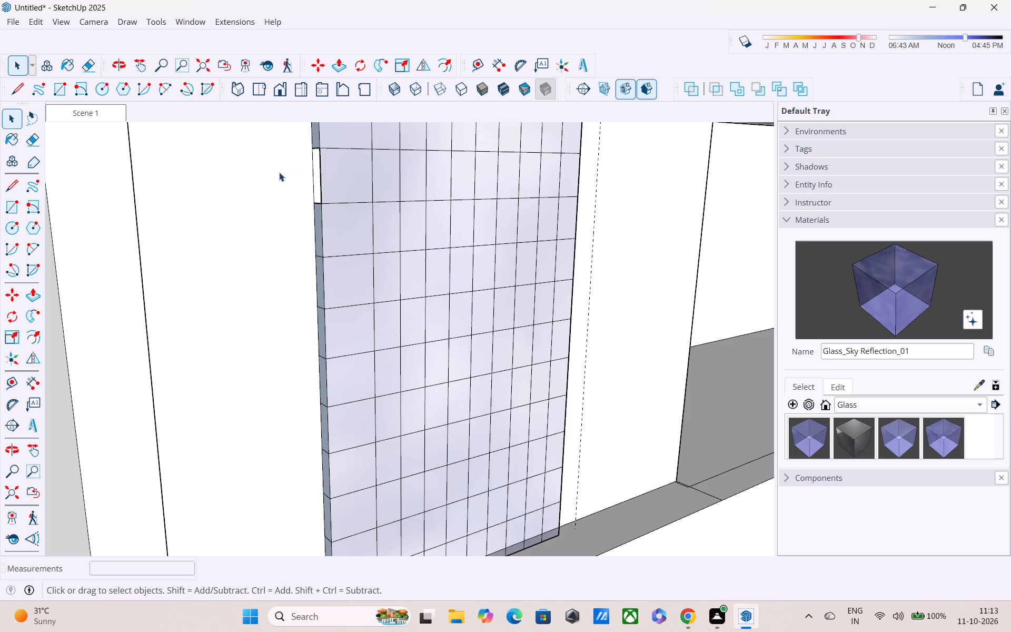
Push/Pull the wall face between the facade's outer side wall and the glass grid about 2 1/2", taking the glass as reference.
key(p)
click(241, 171)
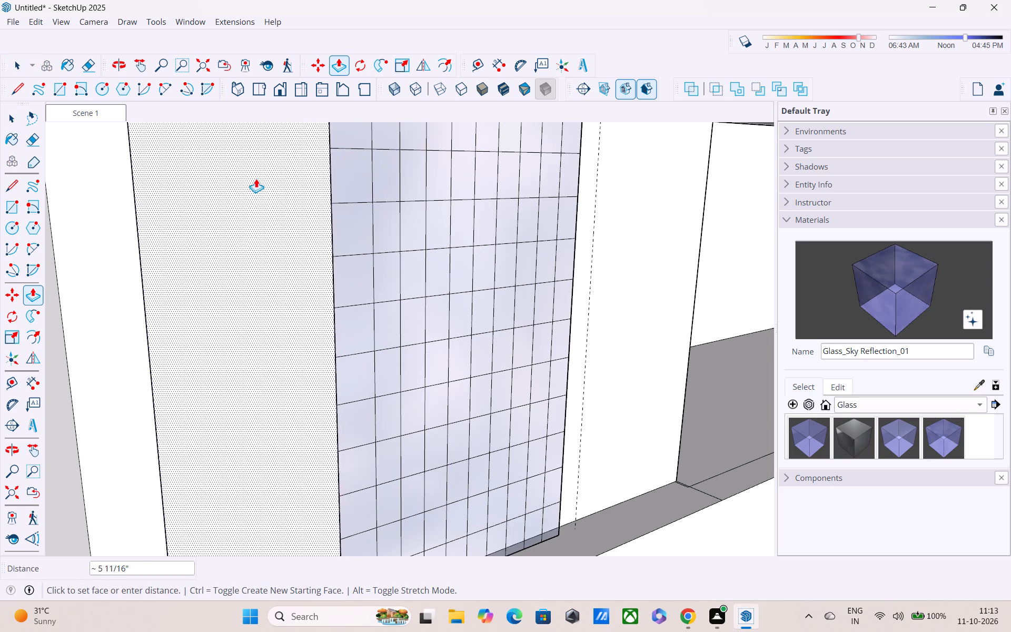
click(371, 162)
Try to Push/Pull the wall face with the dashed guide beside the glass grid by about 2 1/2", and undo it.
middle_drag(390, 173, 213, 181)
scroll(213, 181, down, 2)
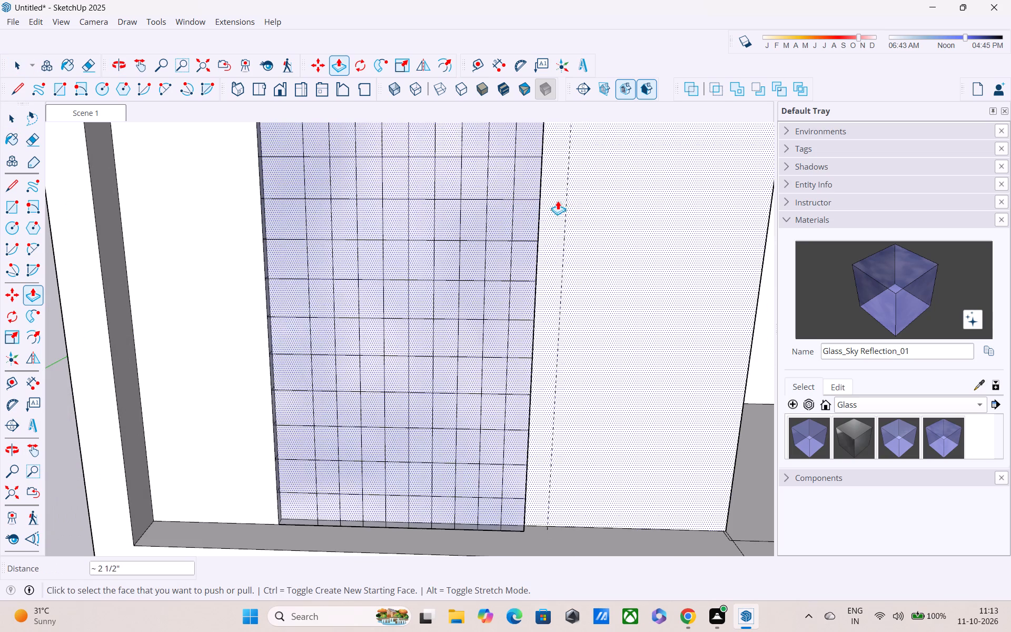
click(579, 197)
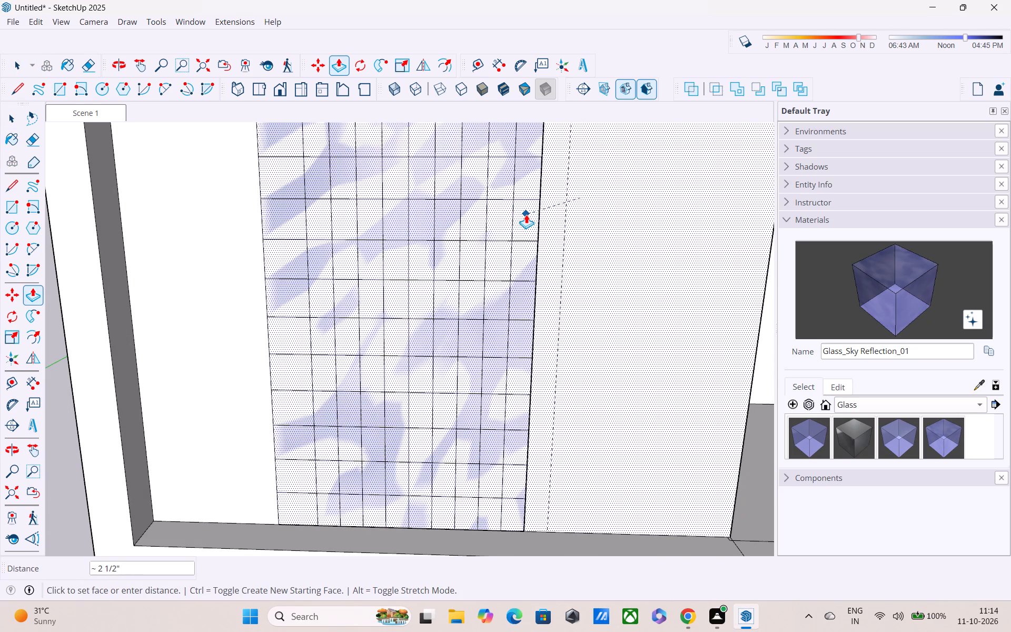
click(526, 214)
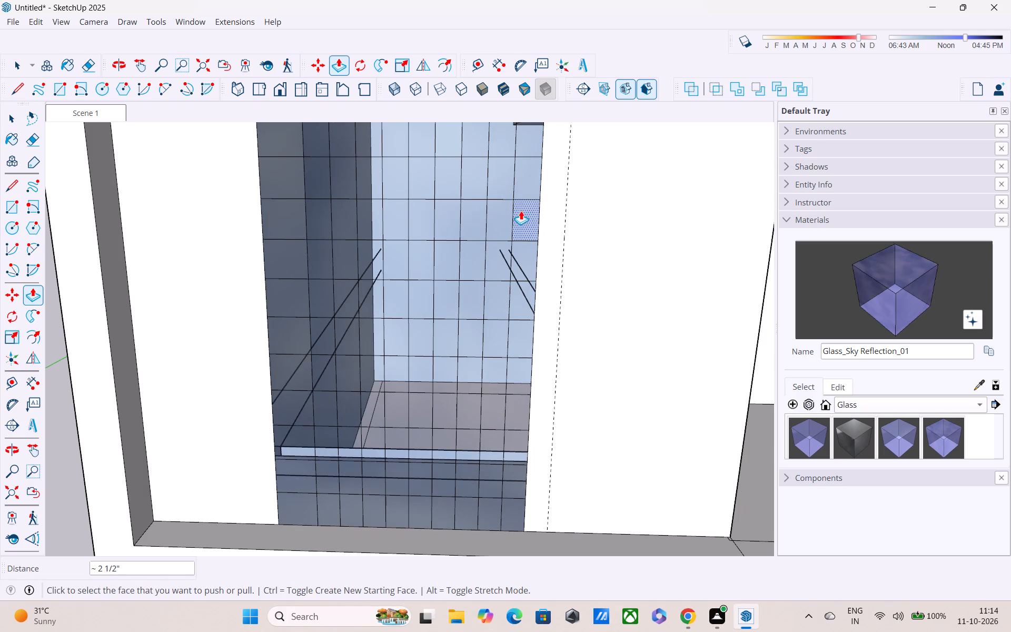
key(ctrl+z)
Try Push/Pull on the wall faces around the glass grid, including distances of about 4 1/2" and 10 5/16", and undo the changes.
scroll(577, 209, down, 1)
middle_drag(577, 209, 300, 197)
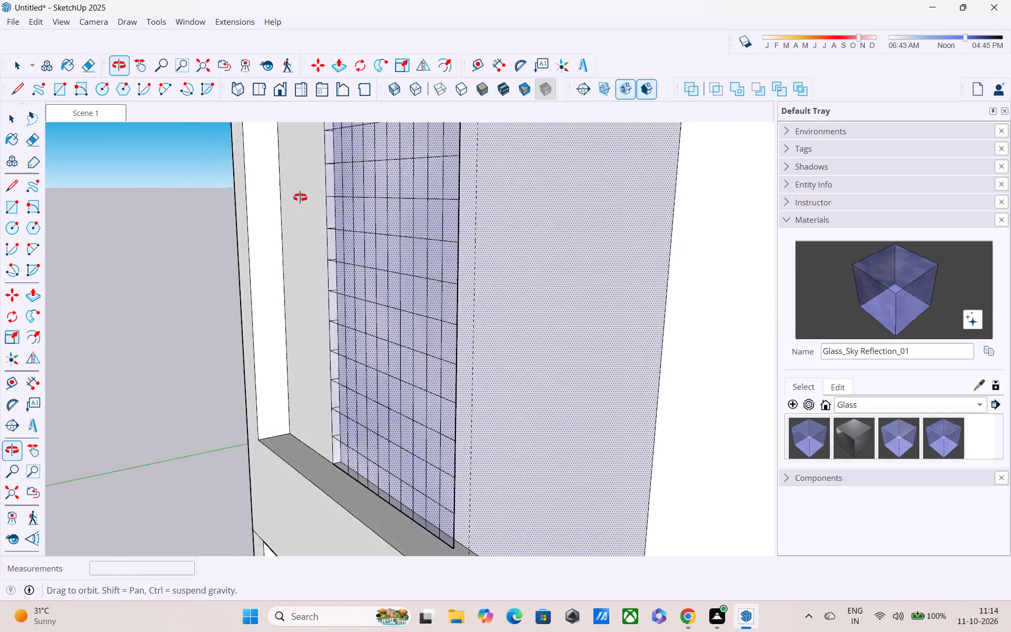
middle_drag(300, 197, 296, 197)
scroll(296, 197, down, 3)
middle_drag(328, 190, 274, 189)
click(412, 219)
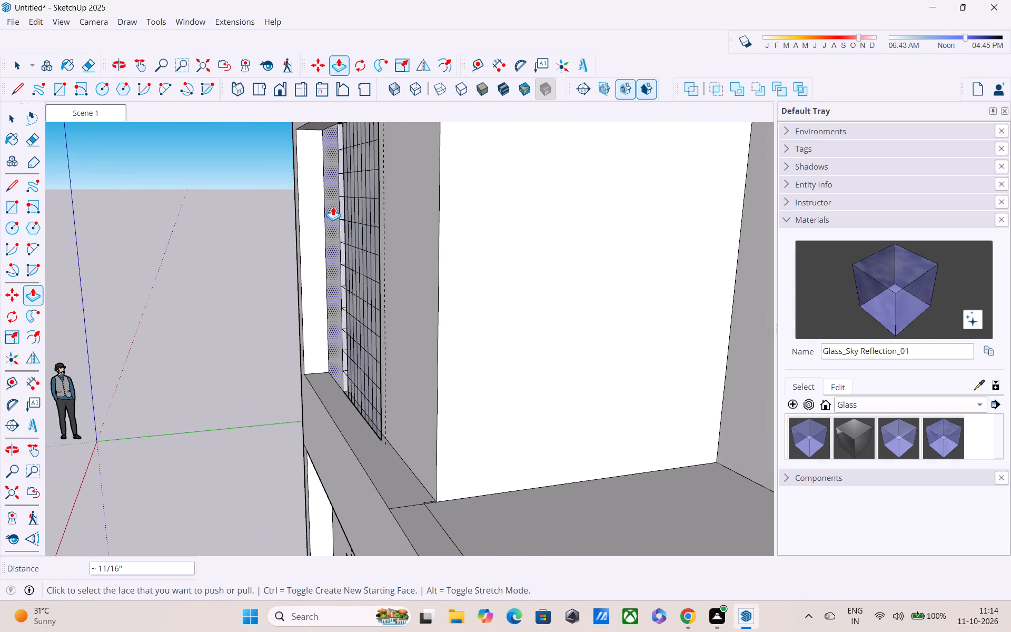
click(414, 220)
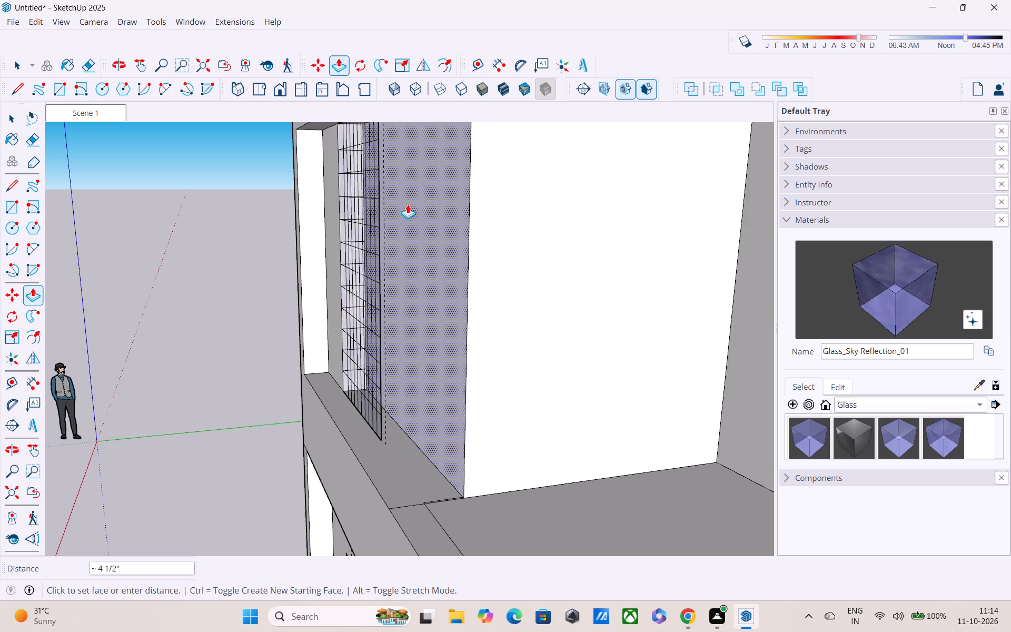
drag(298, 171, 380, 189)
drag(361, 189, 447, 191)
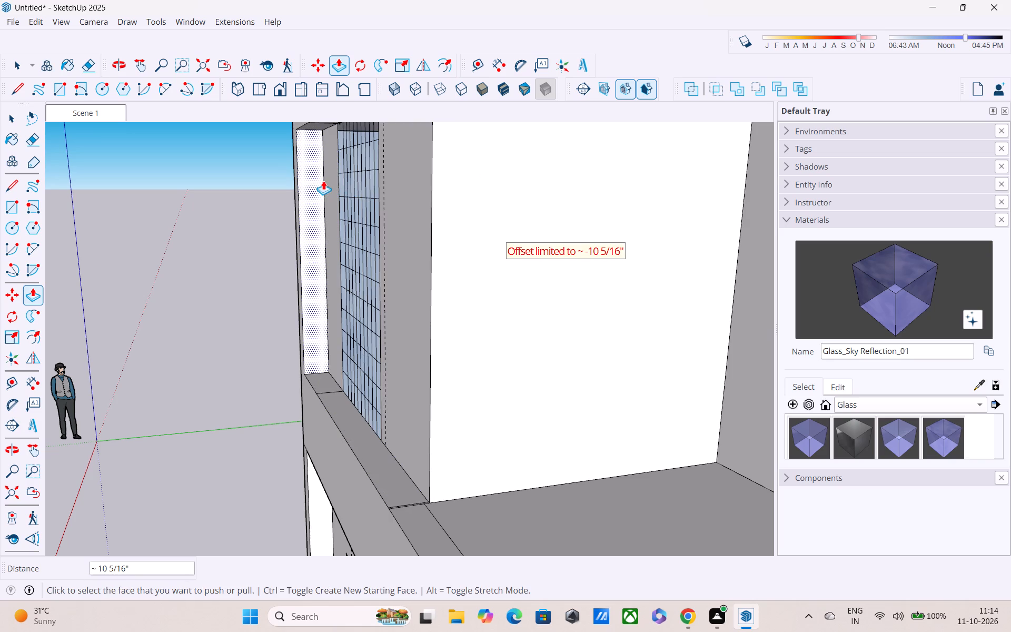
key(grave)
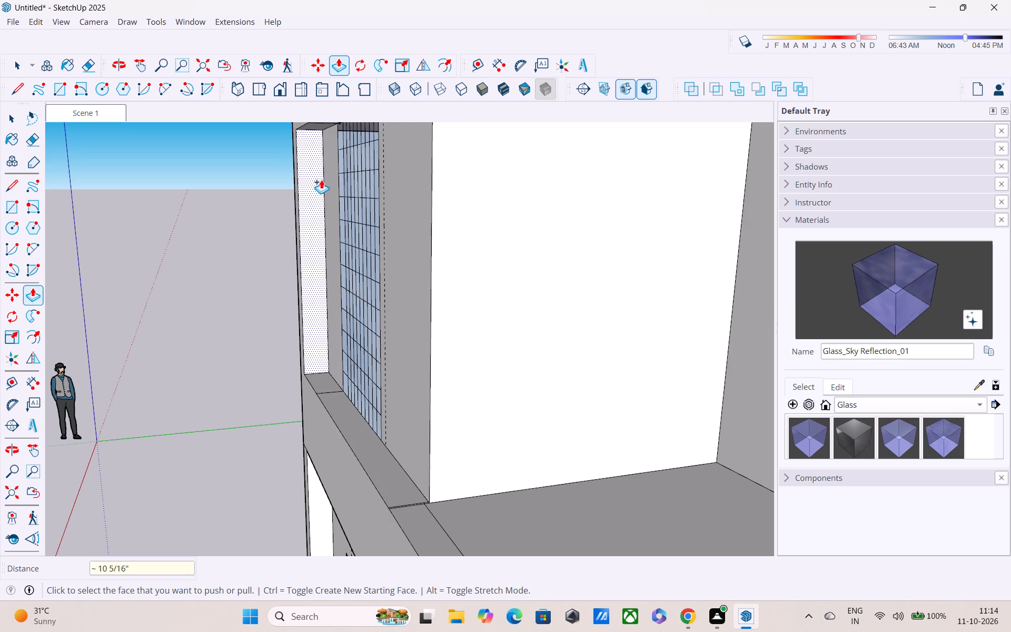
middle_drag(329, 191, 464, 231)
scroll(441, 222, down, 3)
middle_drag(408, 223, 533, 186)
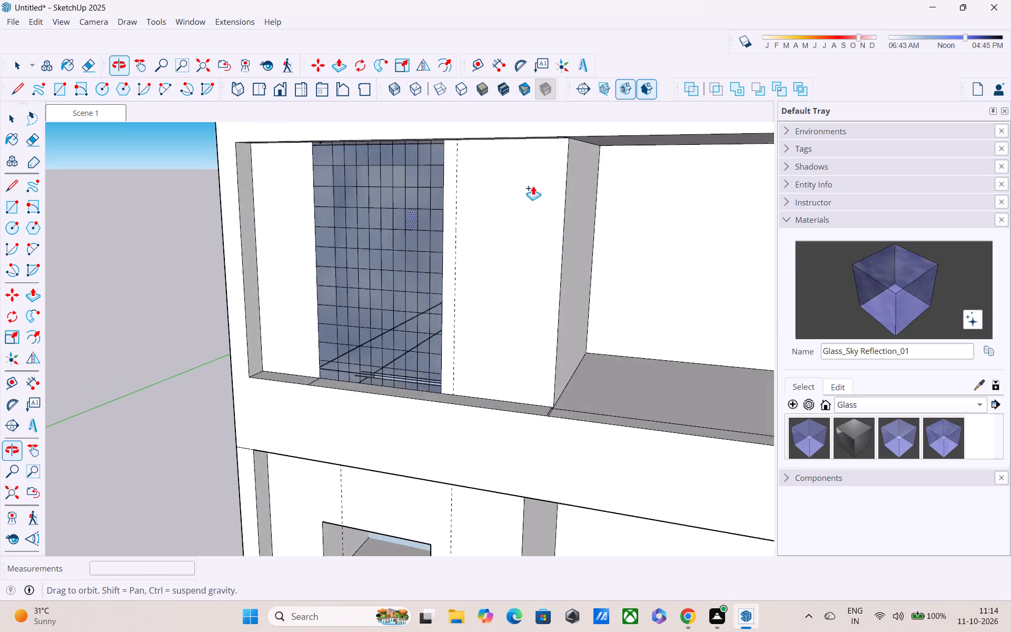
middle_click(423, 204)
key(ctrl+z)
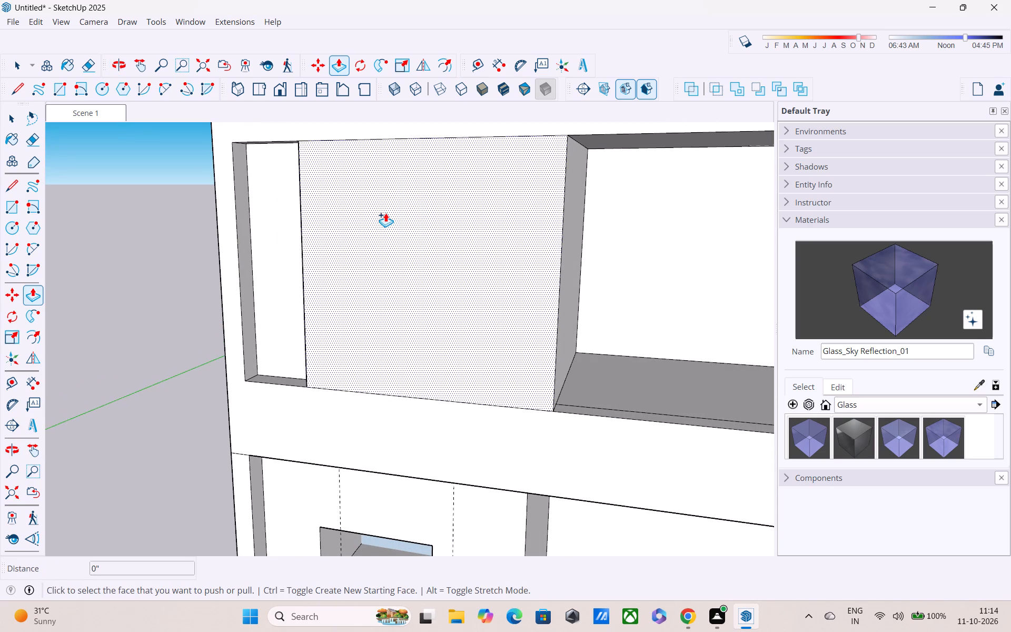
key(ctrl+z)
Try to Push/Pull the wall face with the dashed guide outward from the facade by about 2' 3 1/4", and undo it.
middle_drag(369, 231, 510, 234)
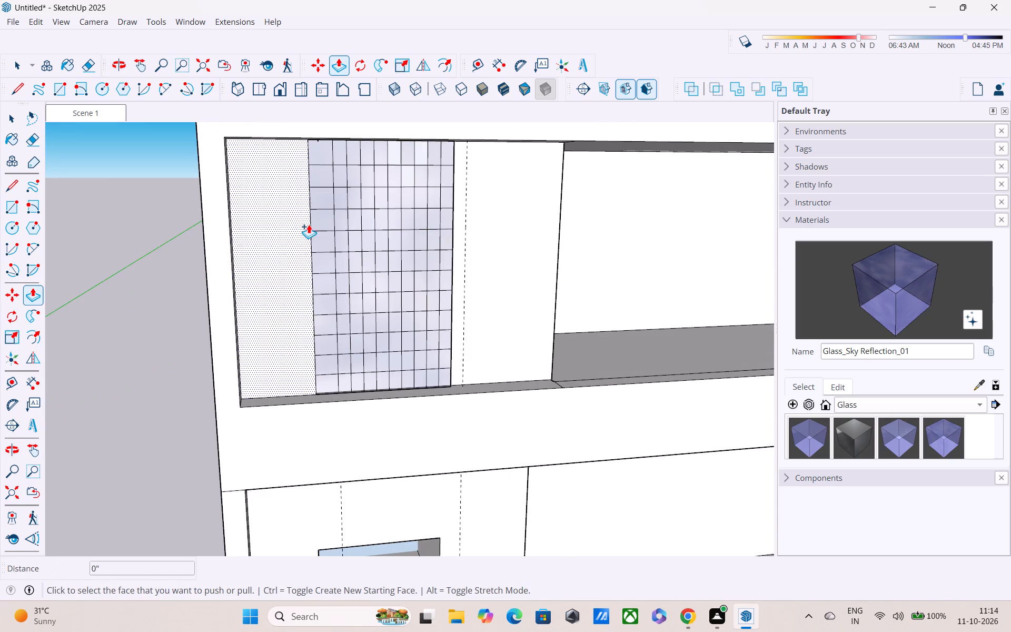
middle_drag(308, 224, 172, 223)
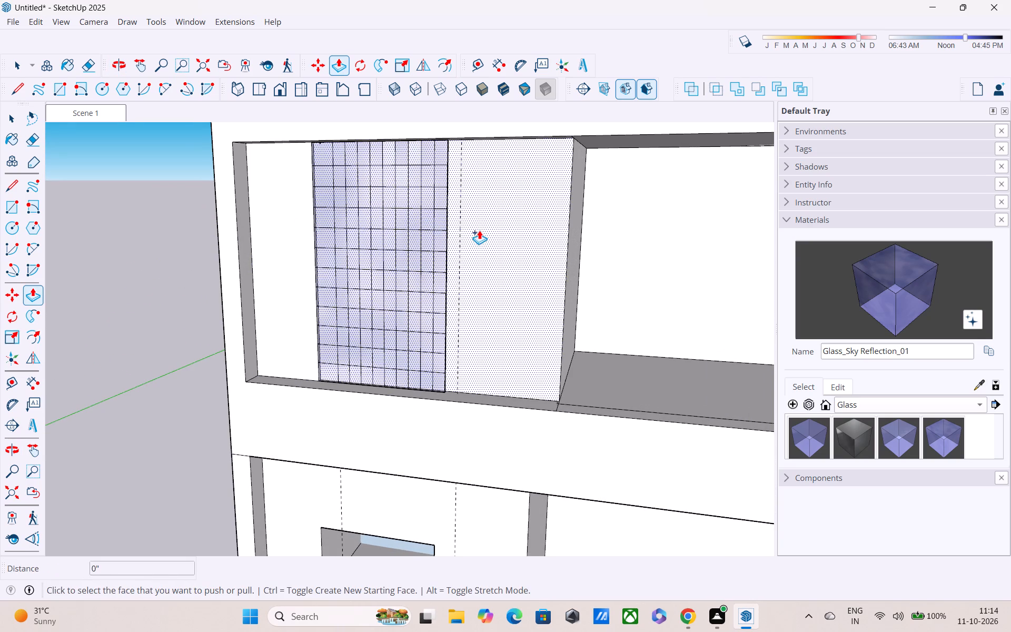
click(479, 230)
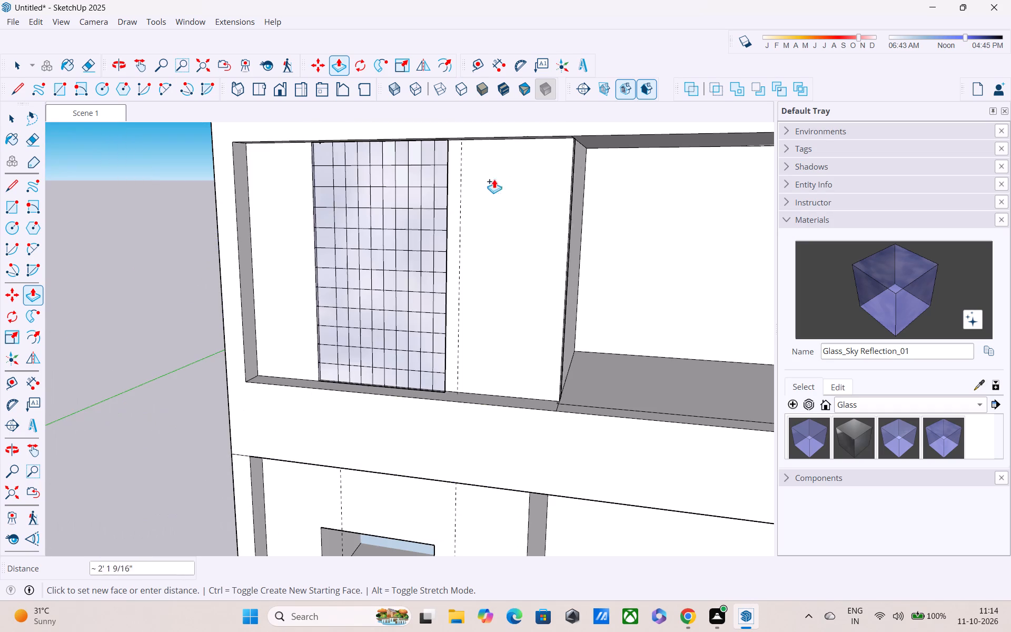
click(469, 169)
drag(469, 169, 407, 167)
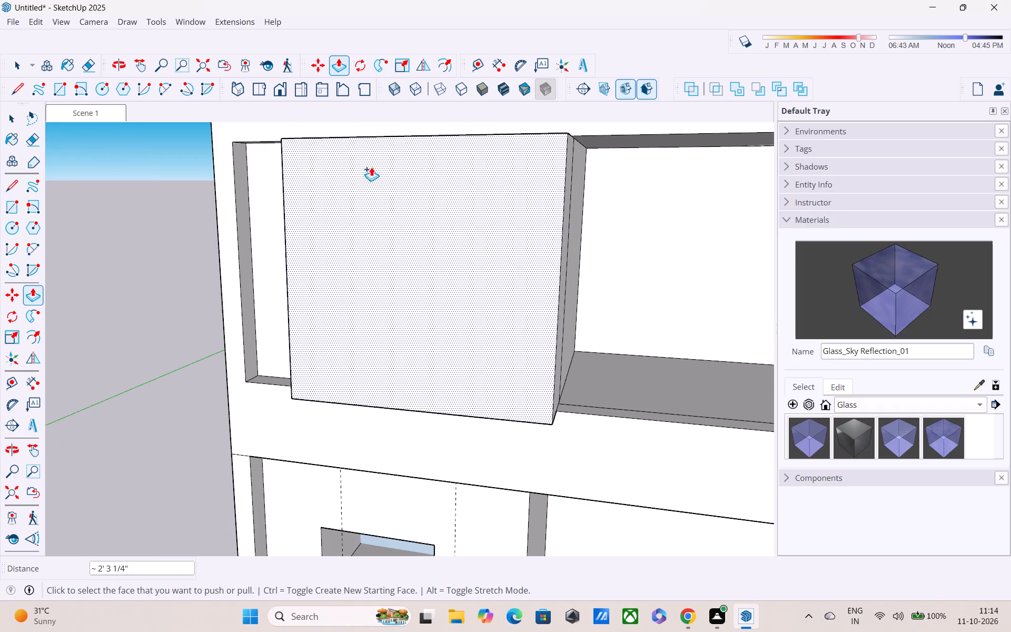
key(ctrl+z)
Delete the vertical dashed guide on the wall face beside the upper-floor glass grid.
middle_drag(312, 184, 469, 226)
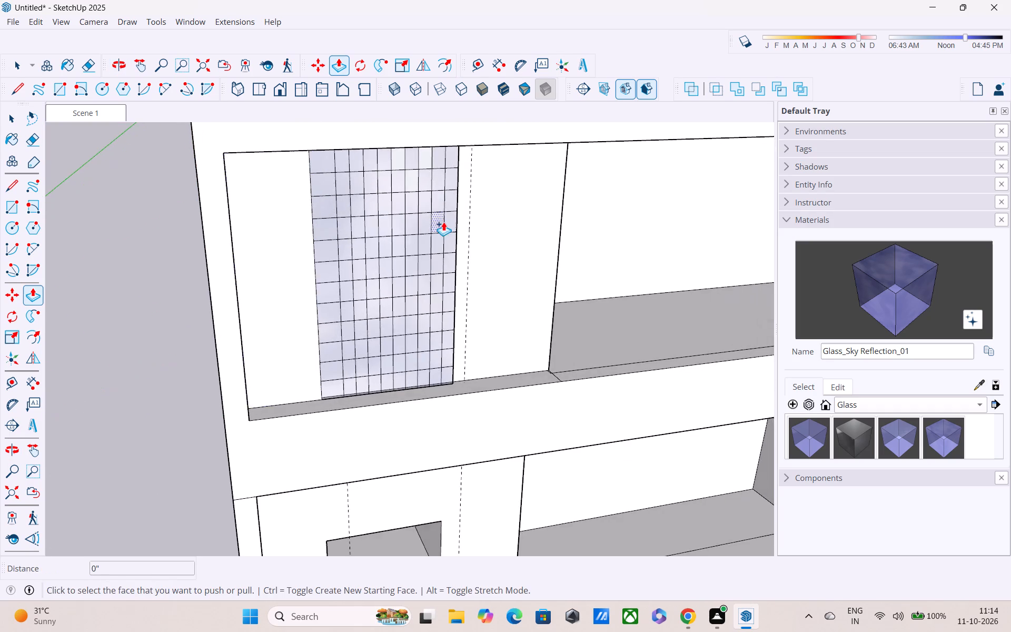
scroll(443, 221, up, 4)
scroll(488, 213, up, 3)
scroll(437, 213, up, 2)
middle_drag(442, 213, 511, 212)
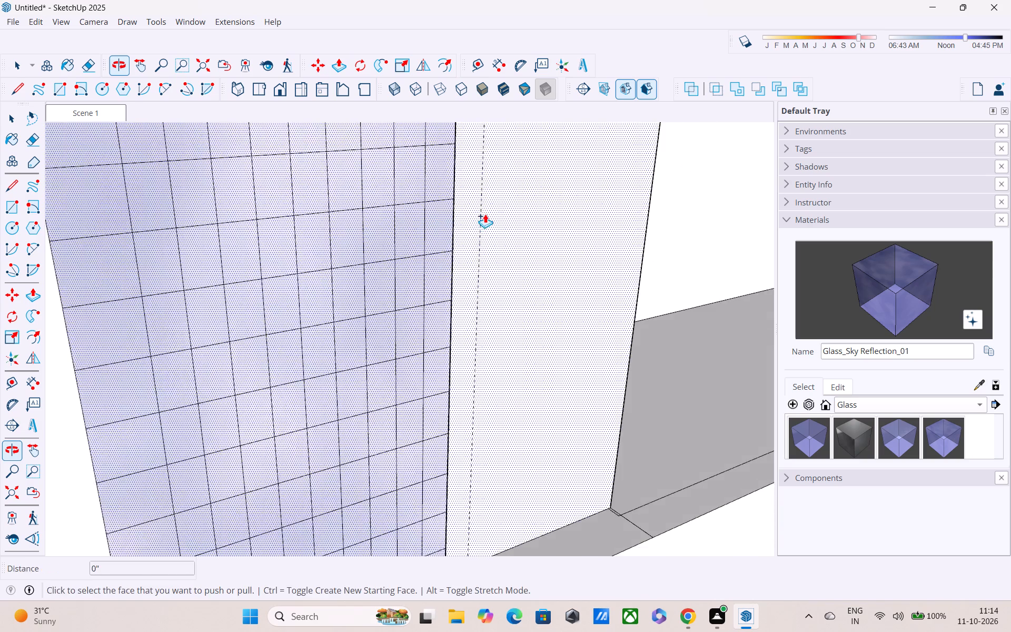
scroll(460, 214, up, 1)
middle_drag(460, 214, 550, 193)
scroll(514, 203, down, 5)
middle_drag(480, 217, 272, 223)
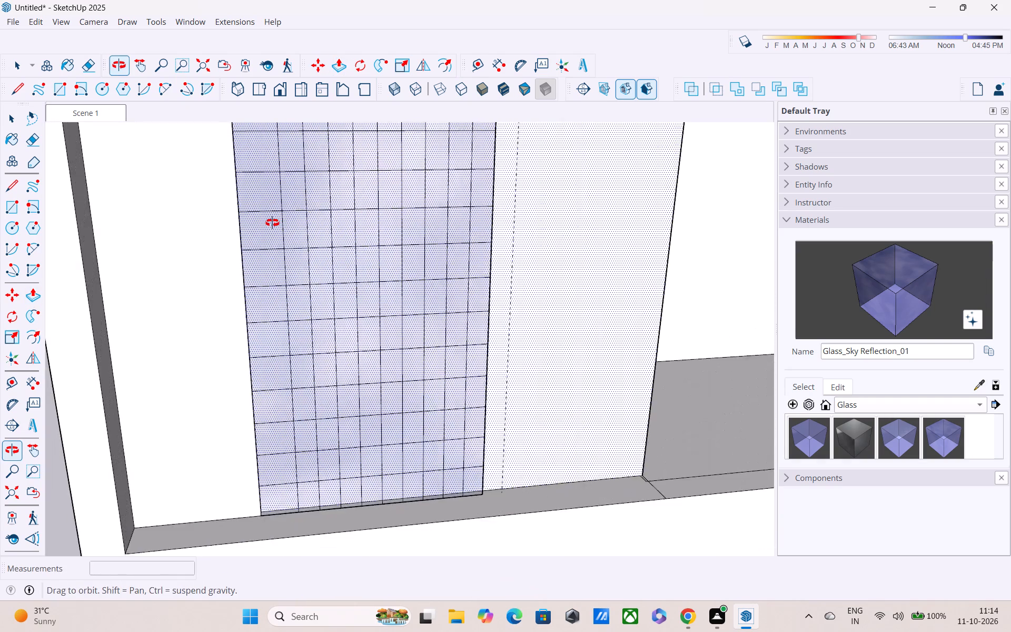
middle_drag(272, 223, 271, 223)
key(Escape)
key(space)
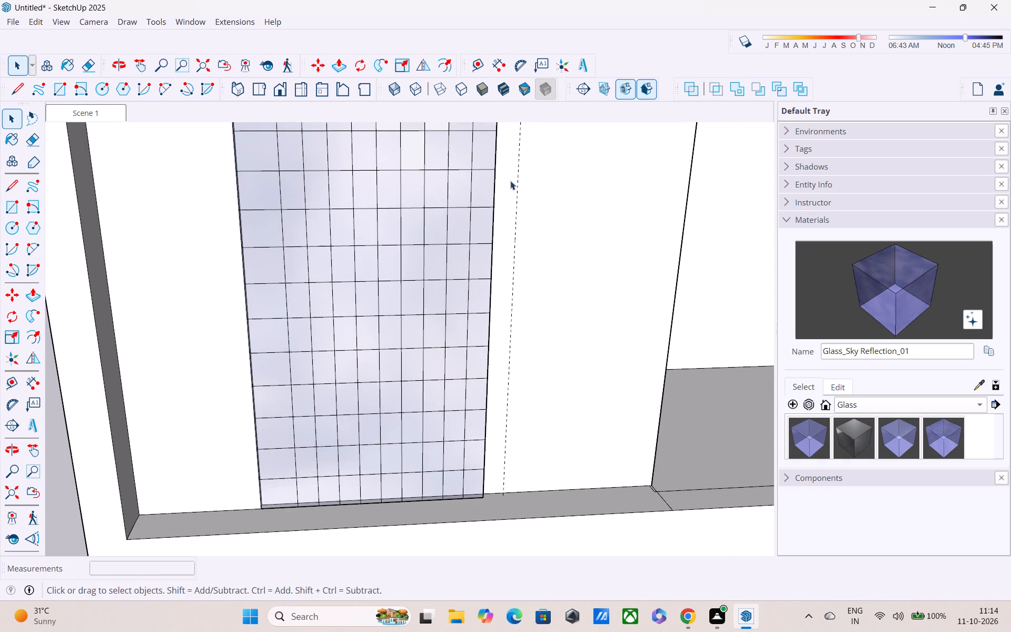
click(518, 172)
key(Delete)
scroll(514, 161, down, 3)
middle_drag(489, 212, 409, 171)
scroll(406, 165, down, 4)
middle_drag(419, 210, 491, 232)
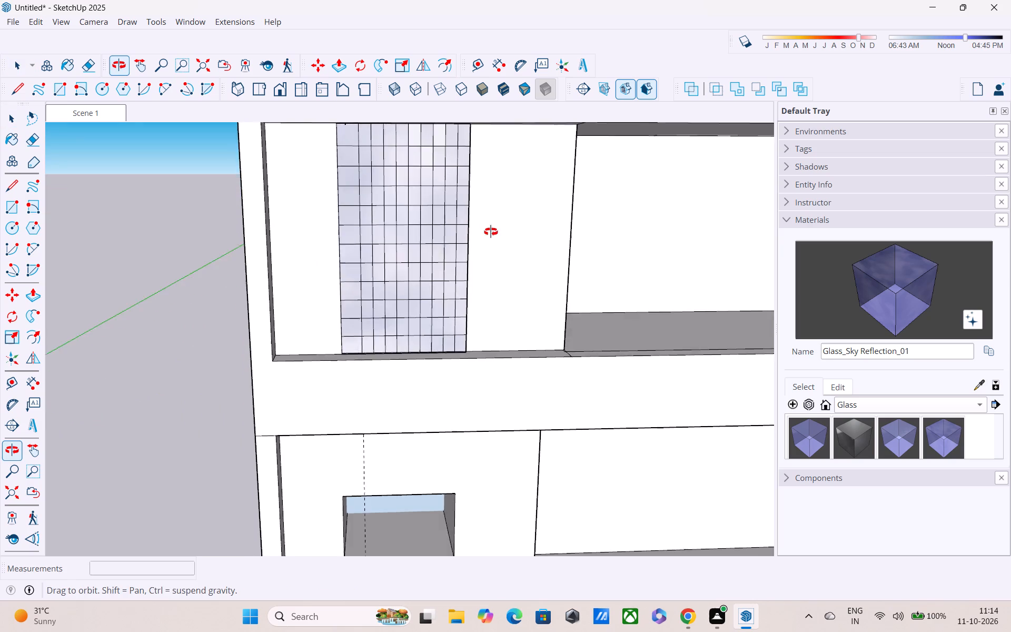
Delete the vertical dashed guide crossing the ground-floor window wall.
middle_drag(491, 232, 502, 226)
scroll(504, 223, down, 5)
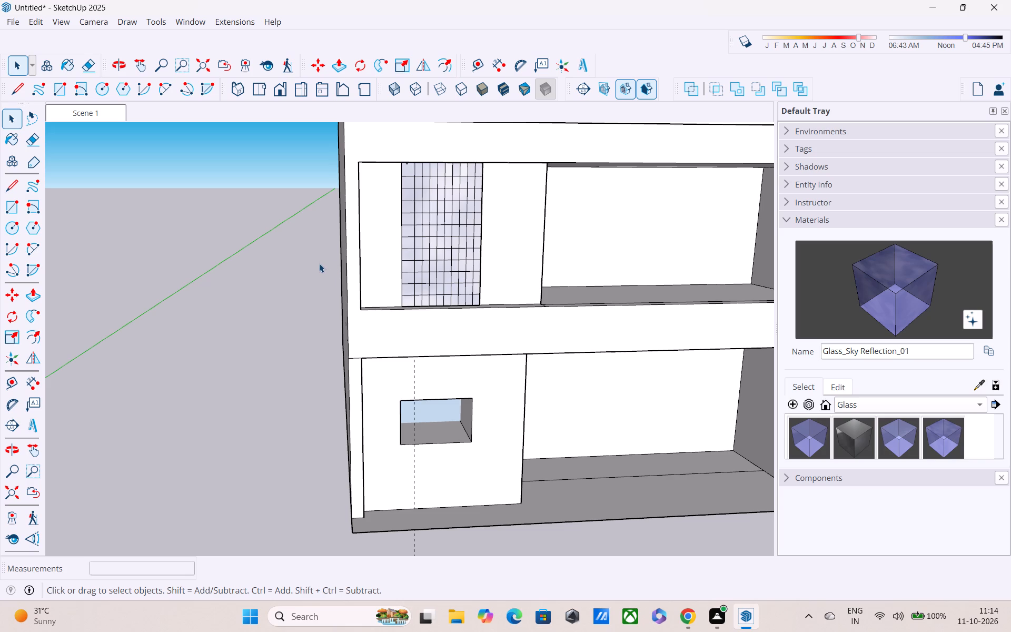
middle_drag(379, 370, 383, 283)
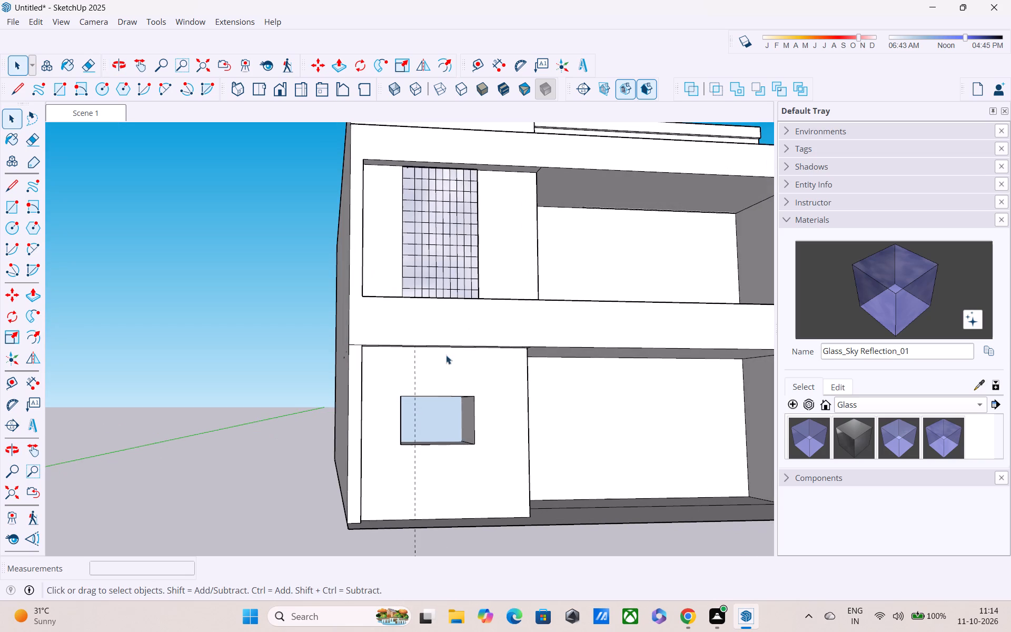
click(415, 359)
key(Delete)
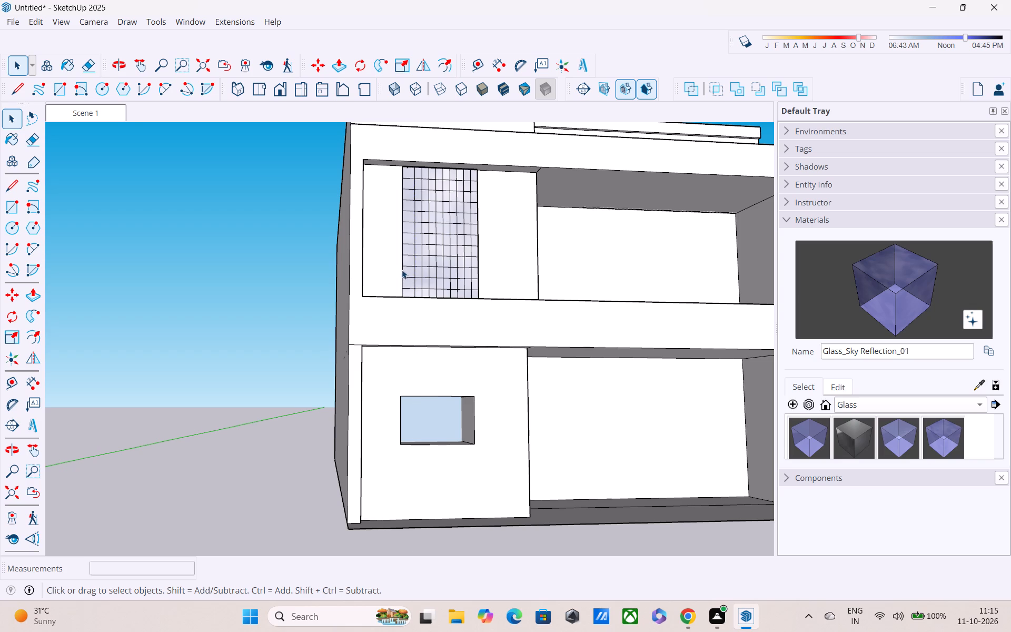
Examine the house's front facade and side walls from several angles and distances.
scroll(404, 274, down, 1)
middle_drag(513, 276, 336, 346)
scroll(462, 343, down, 3)
scroll(421, 339, up, 1)
scroll(407, 347, down, 1)
middle_drag(395, 349, 288, 307)
scroll(285, 312, down, 1)
middle_drag(281, 321, 369, 345)
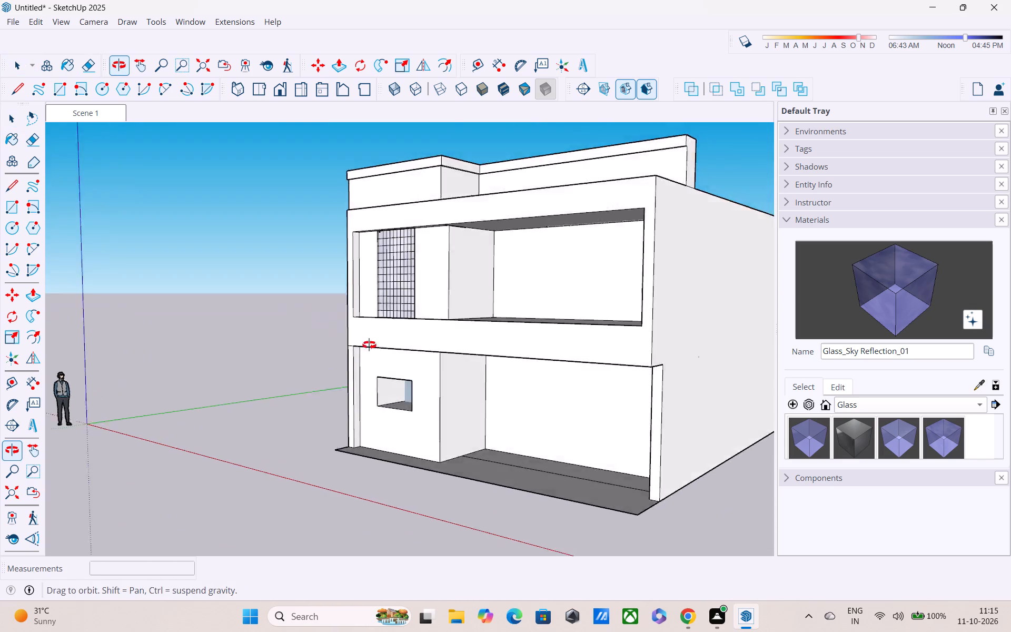
middle_drag(369, 345, 463, 348)
scroll(442, 303, up, 1)
middle_drag(414, 249, 432, 195)
middle_drag(423, 236, 427, 185)
middle_drag(419, 214, 426, 319)
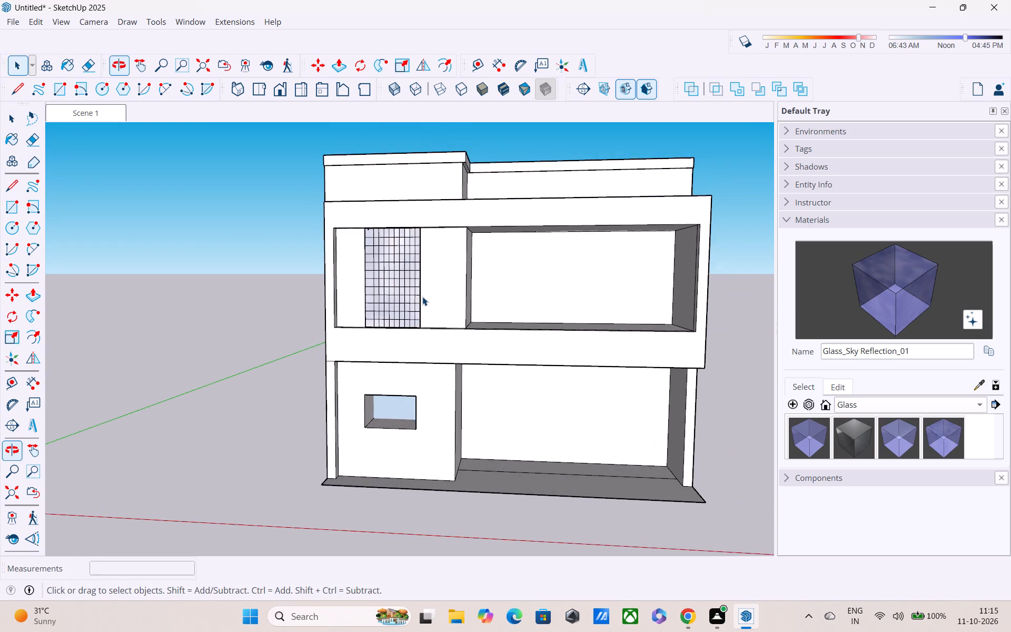
scroll(422, 295, down, 3)
middle_drag(403, 274, 401, 274)
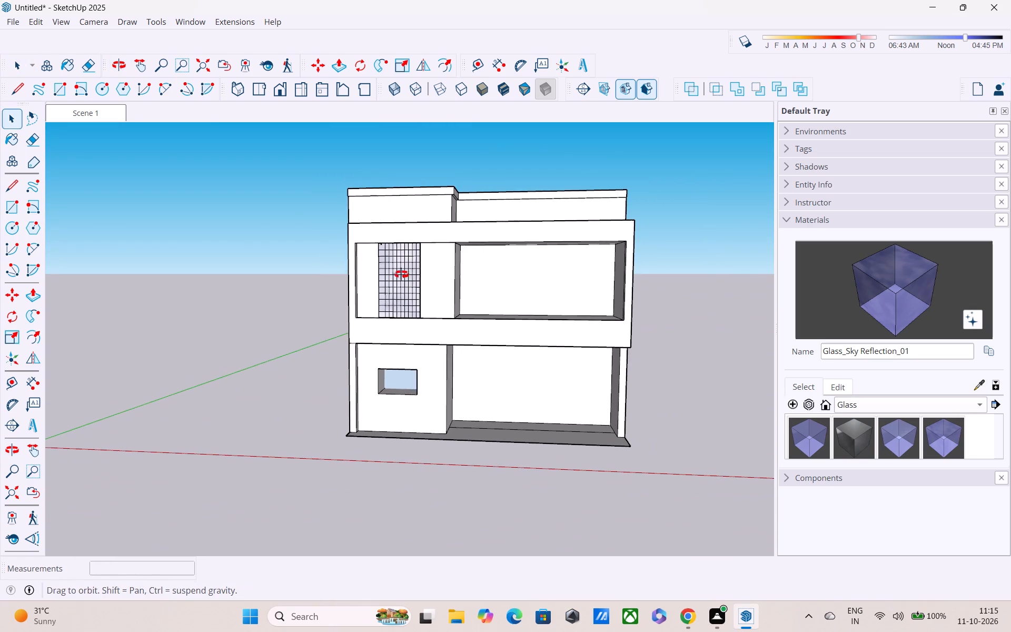
middle_drag(401, 274, 332, 265)
middle_drag(326, 284, 474, 317)
scroll(444, 294, up, 1)
scroll(412, 374, up, 1)
middle_drag(405, 371, 367, 283)
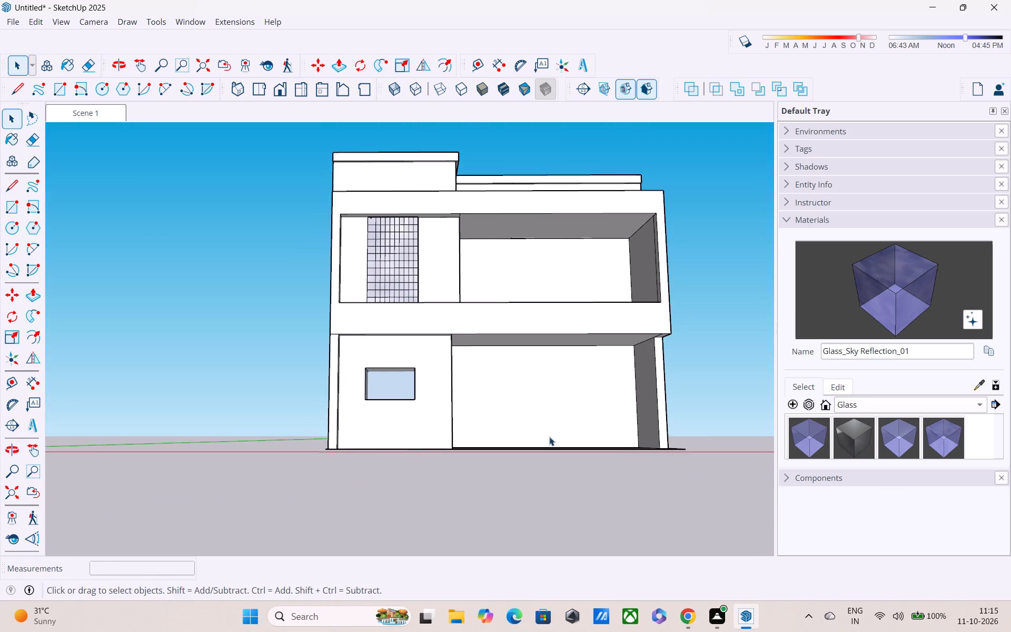
Draw a rectangle about 4' 4 3/4" by 2' 9 7/8" across the ground-floor window opening, corner to corner.
scroll(405, 402, up, 4)
scroll(344, 353, up, 3)
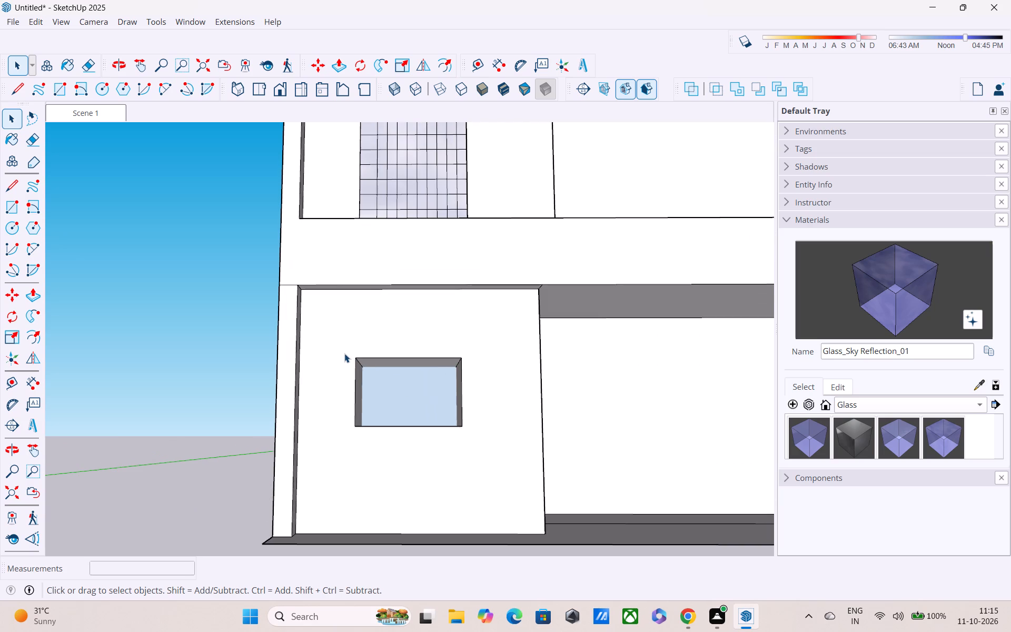
key(r)
scroll(349, 367, up, 1)
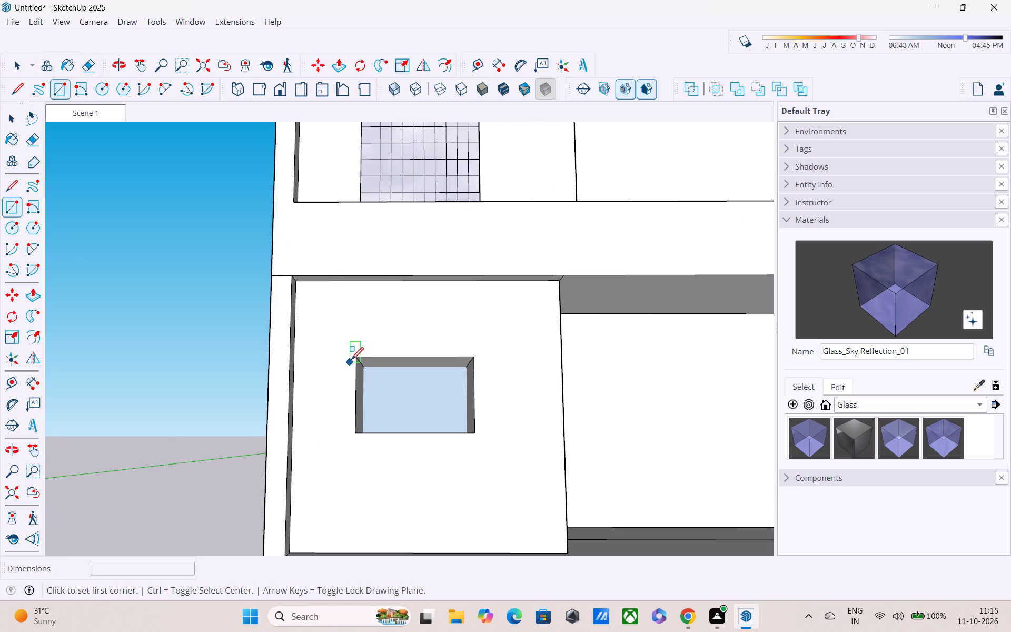
click(354, 360)
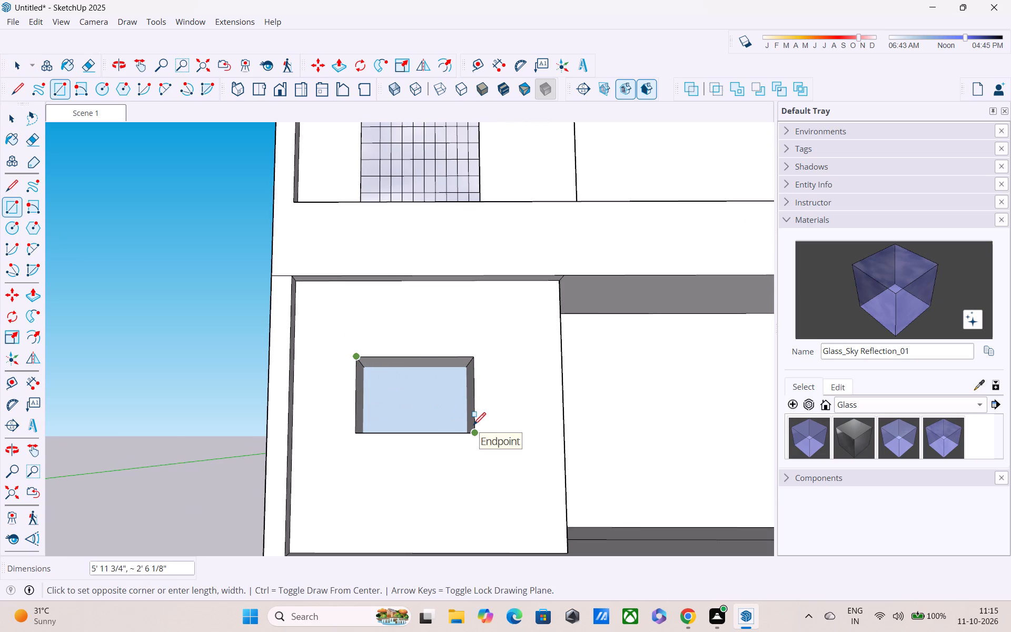
click(474, 428)
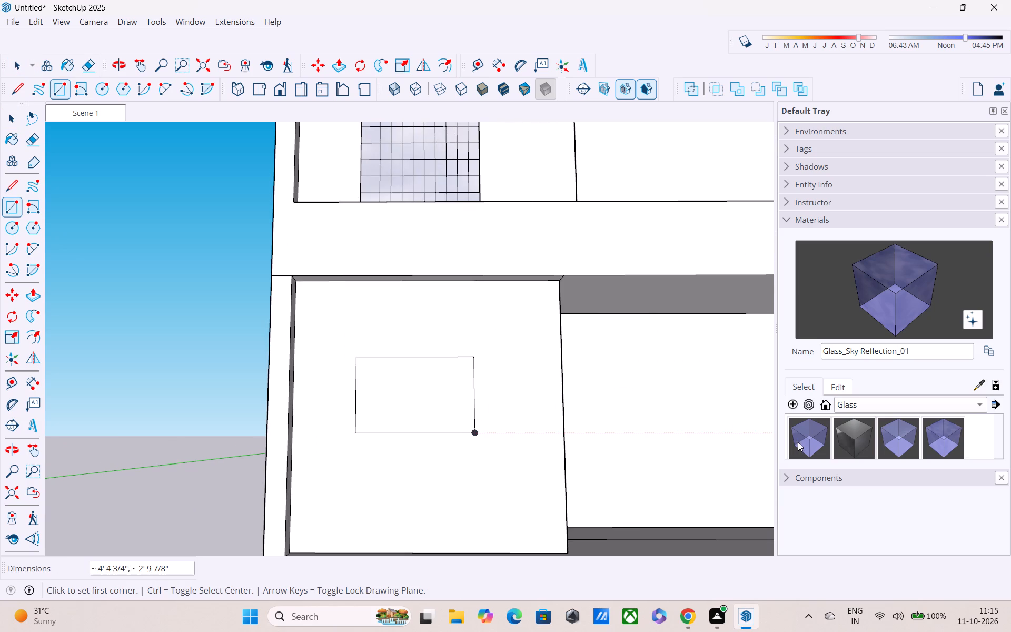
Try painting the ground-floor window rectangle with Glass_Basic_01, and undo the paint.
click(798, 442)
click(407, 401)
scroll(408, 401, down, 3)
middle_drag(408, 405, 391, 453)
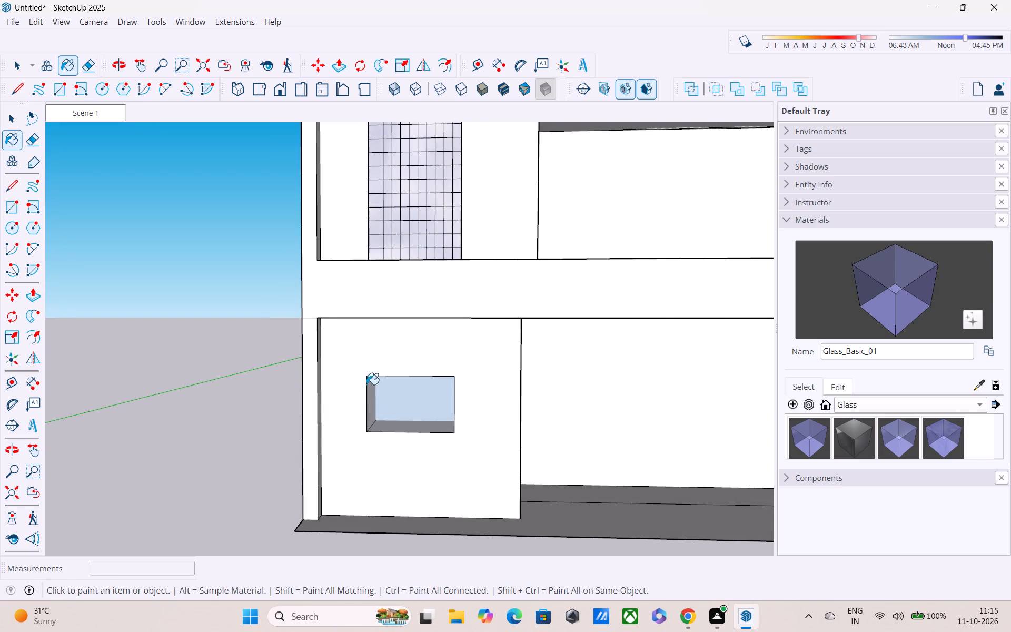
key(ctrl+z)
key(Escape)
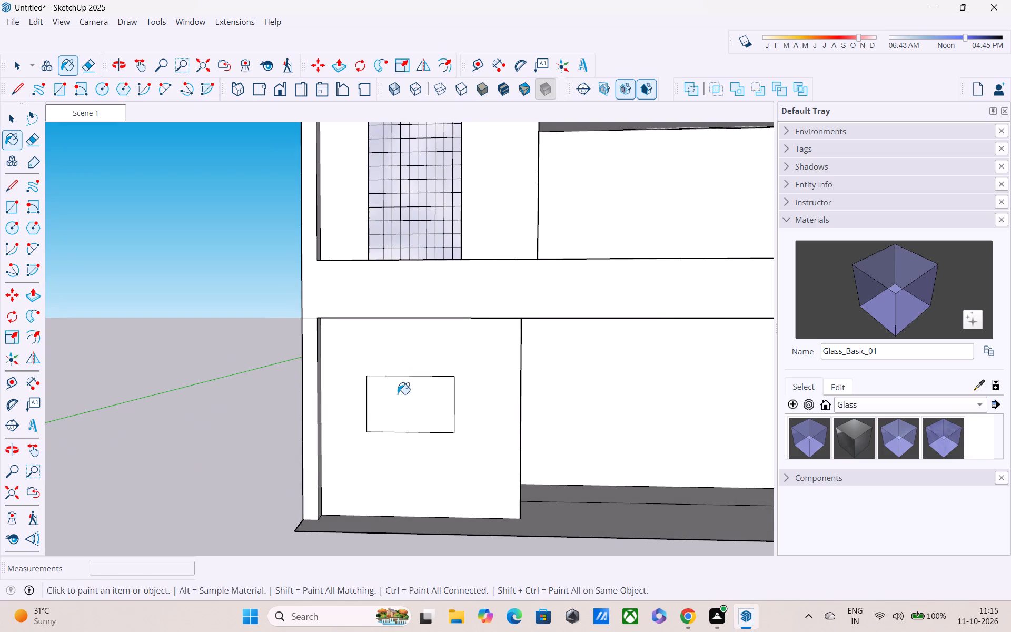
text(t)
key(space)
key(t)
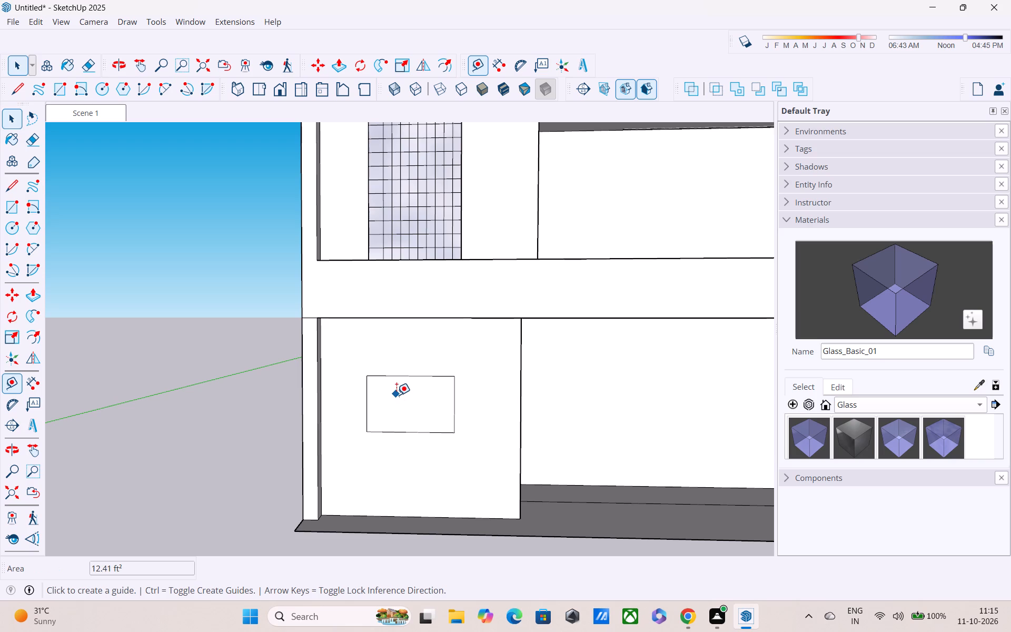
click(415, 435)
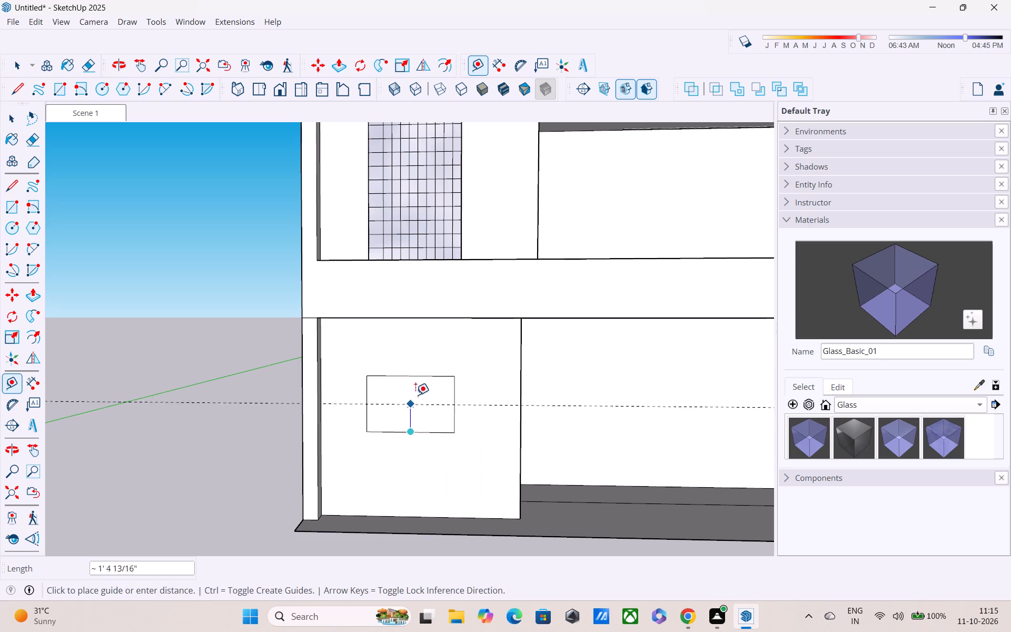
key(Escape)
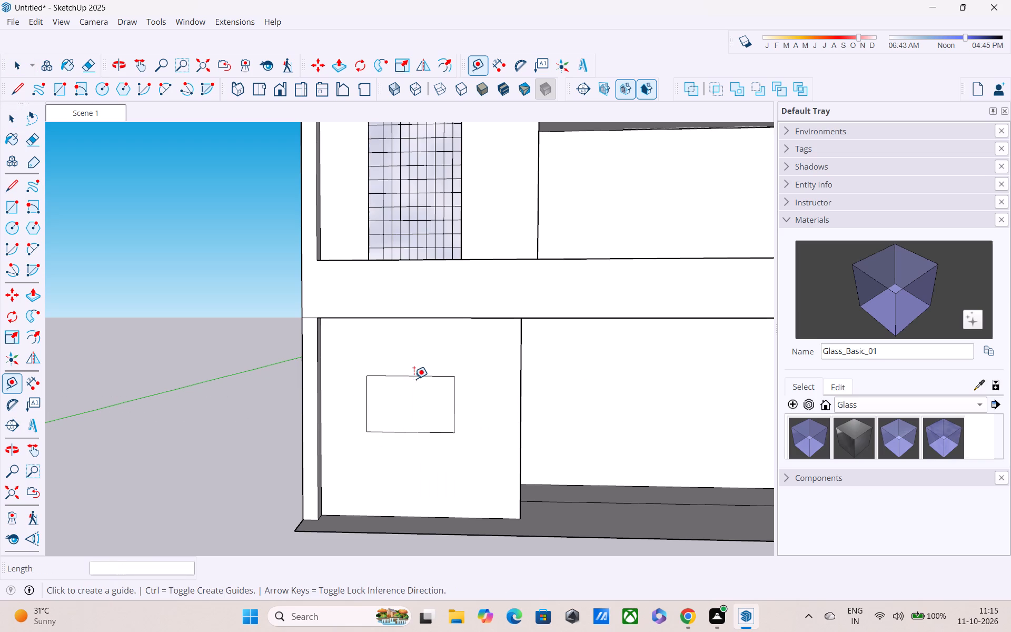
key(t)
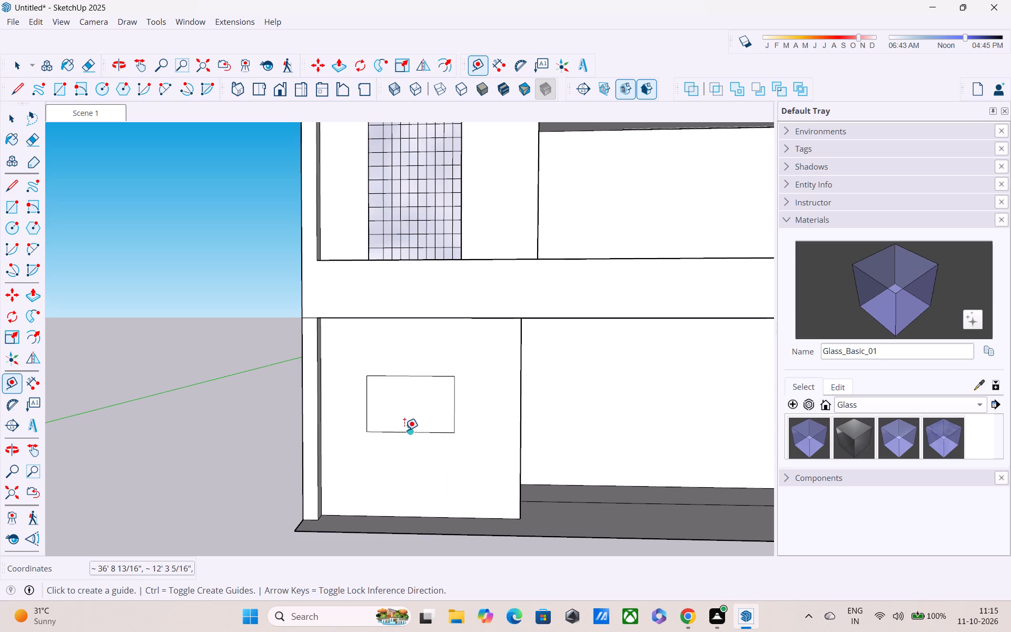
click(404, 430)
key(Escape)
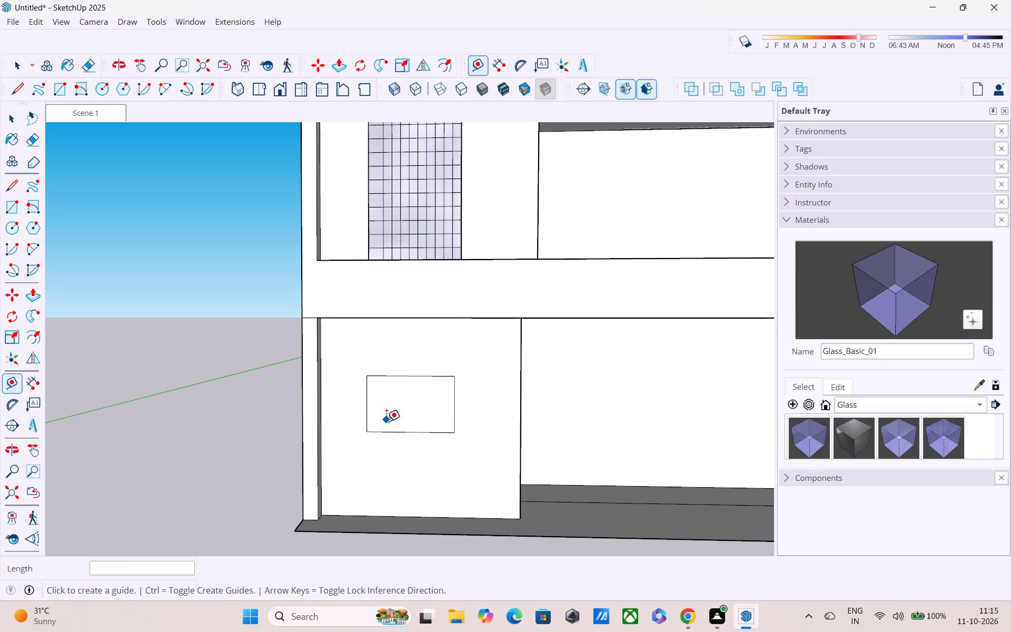
Place a vertical guide about 2' 2 3/8" in from the window rectangle's left edge, and a second guide 3" to its right.
key(t)
click(370, 417)
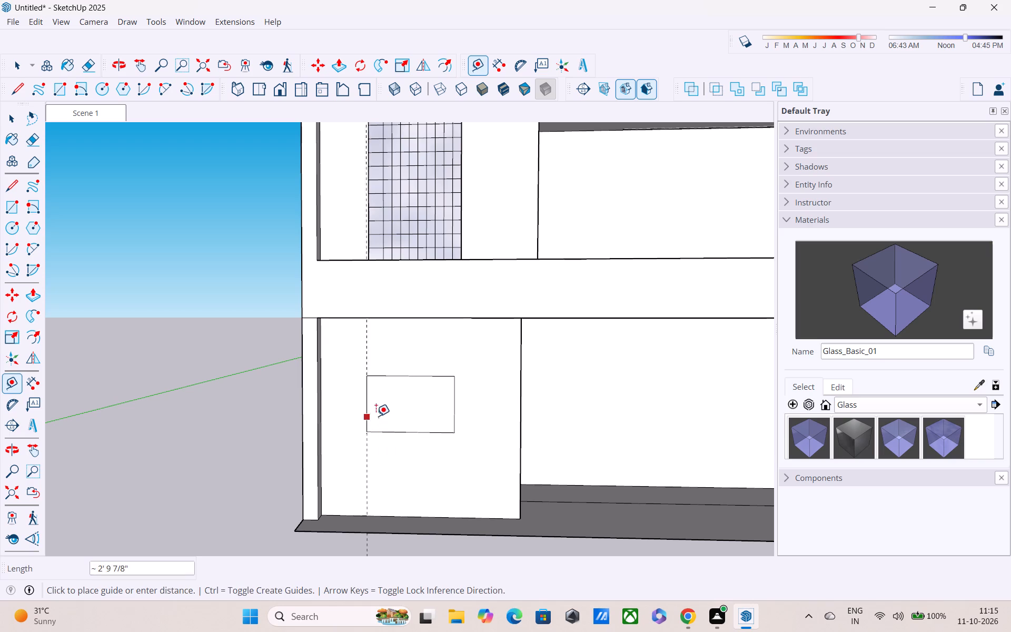
click(408, 414)
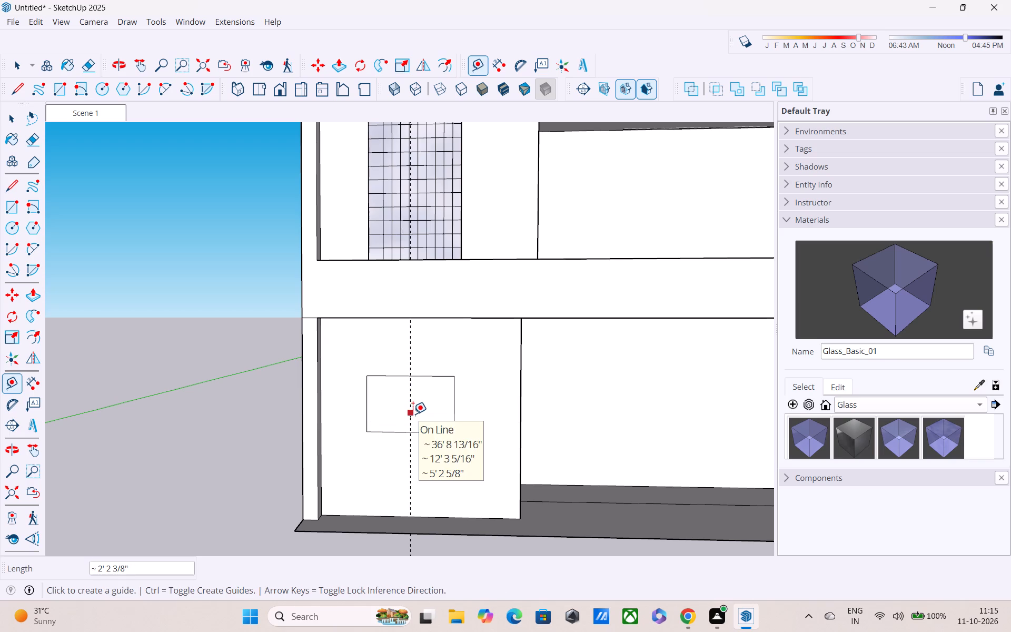
click(413, 414)
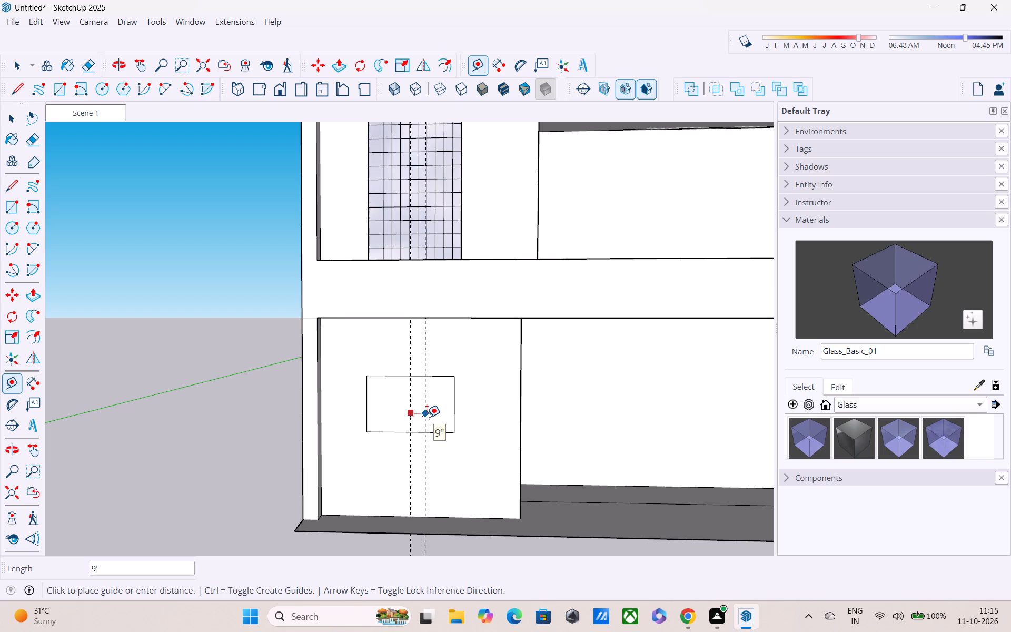
text(3")
key(Return)
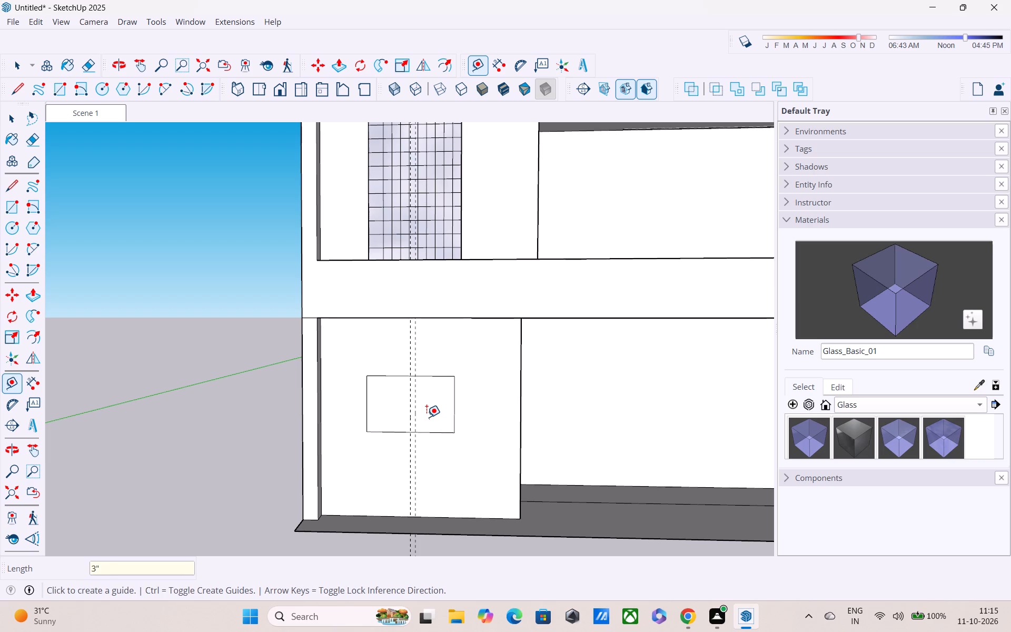
Place guides 3" inside the window rectangle's top, bottom, left and right edges to mark the frame width.
click(432, 377)
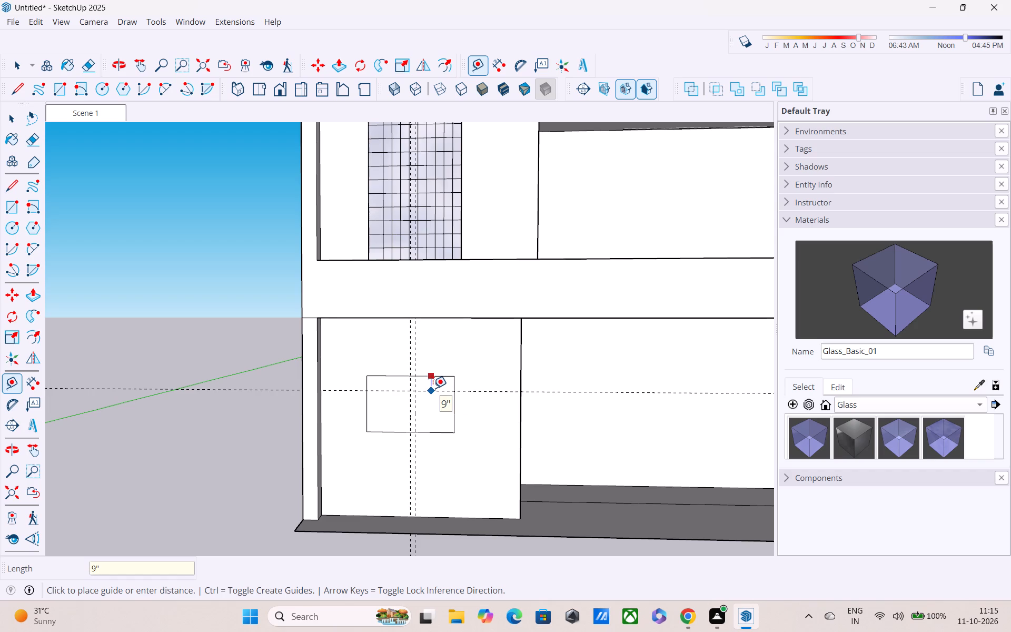
text(3")
key(Return)
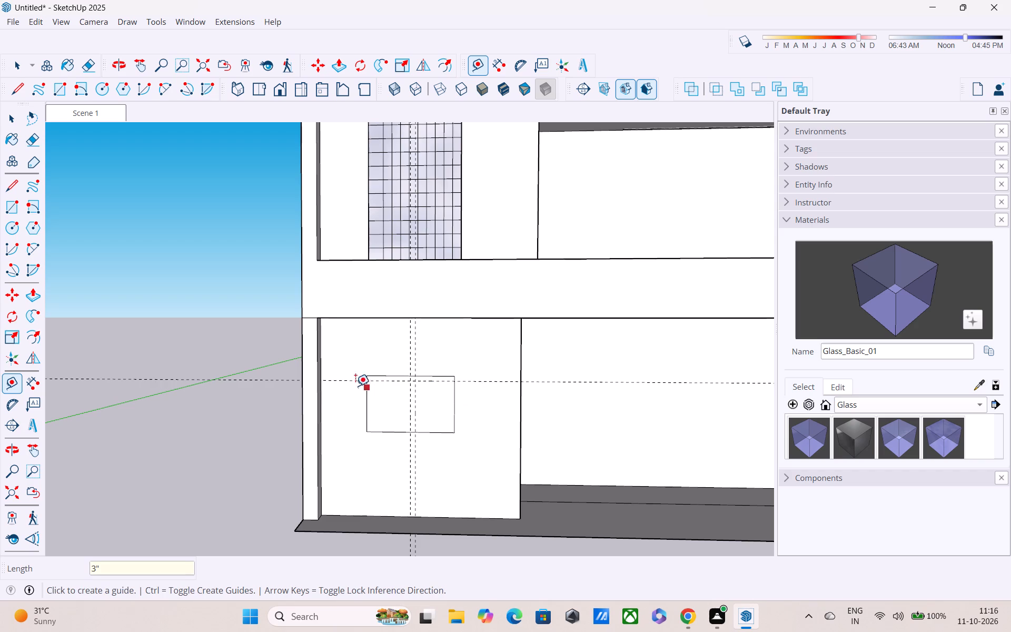
click(379, 434)
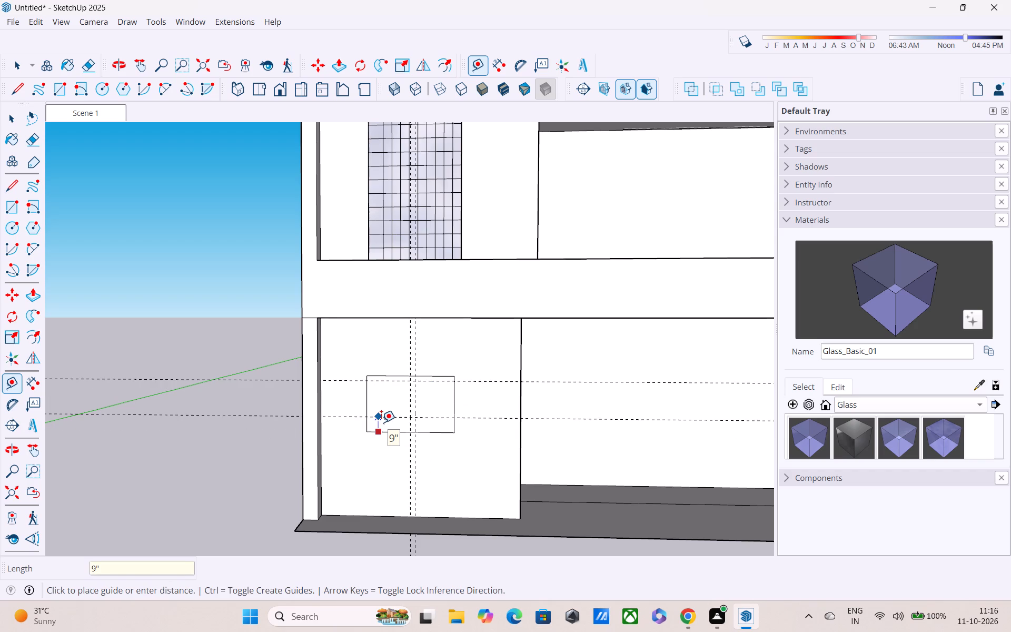
text(3")
key(Return)
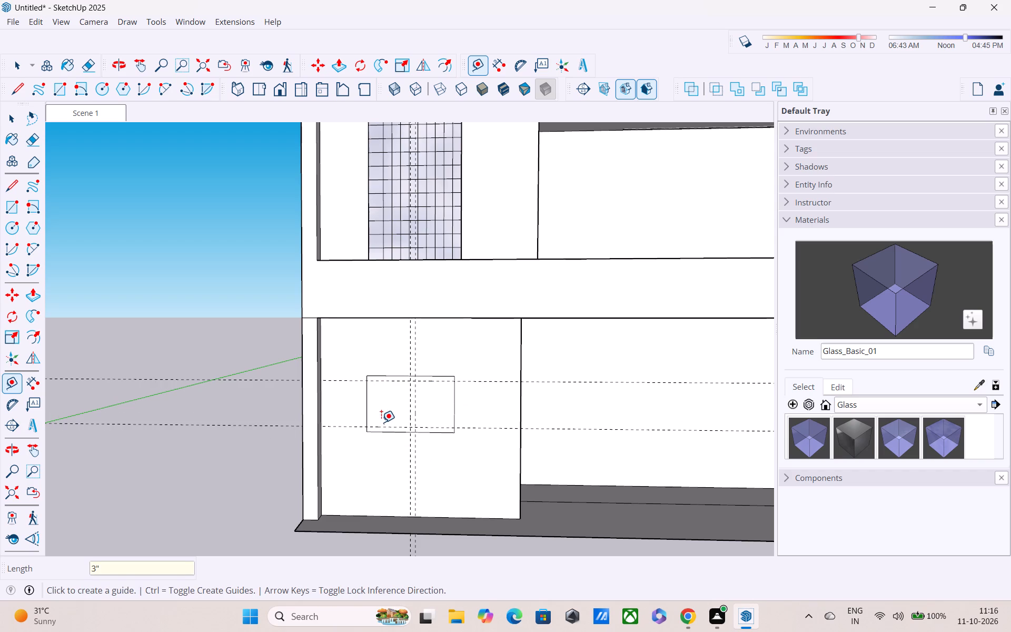
click(371, 394)
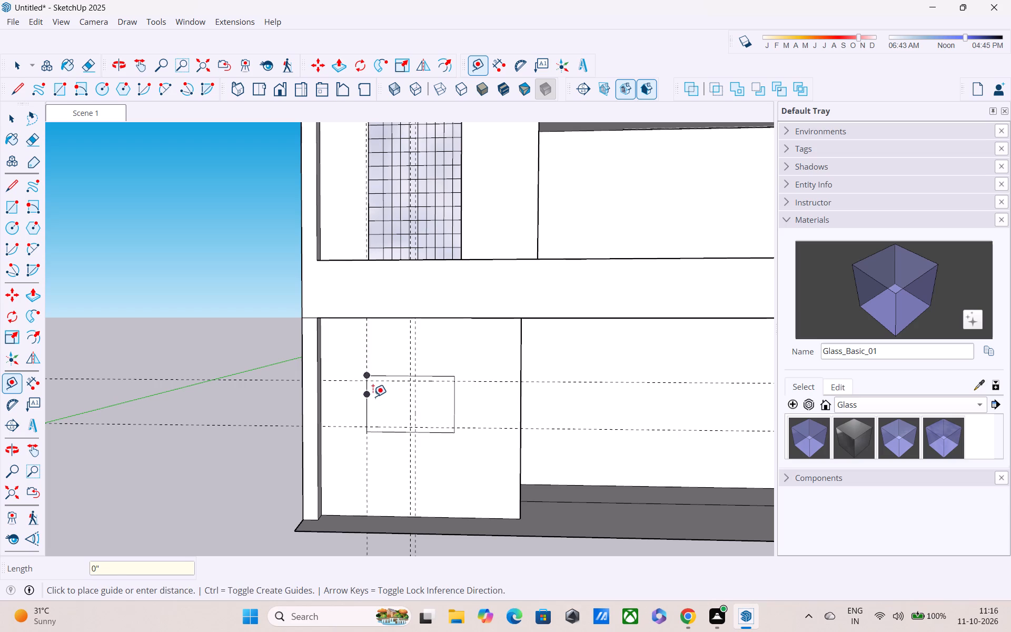
text(3")
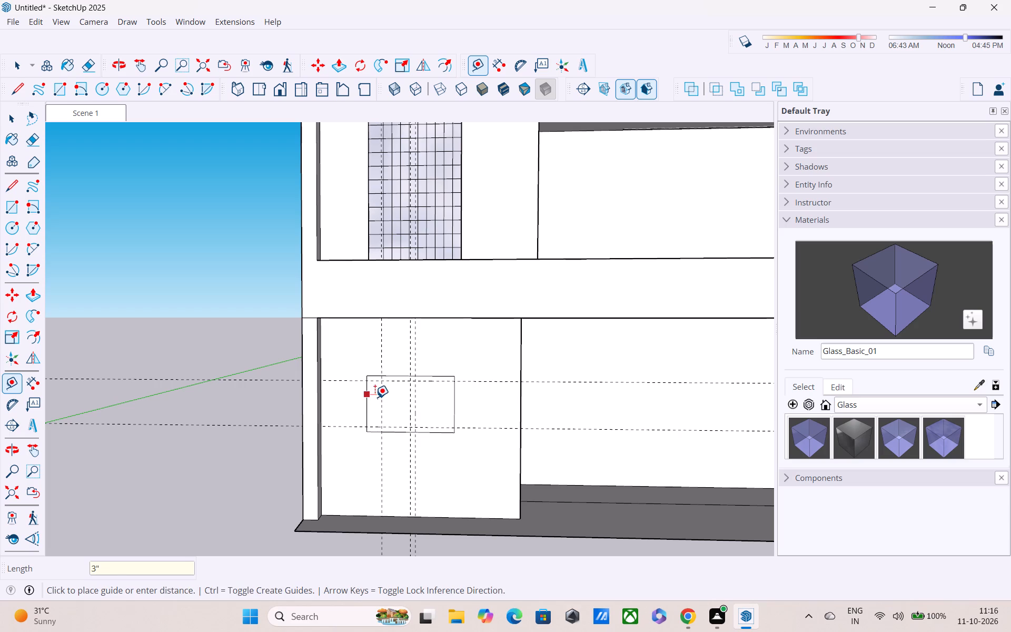
key(Return)
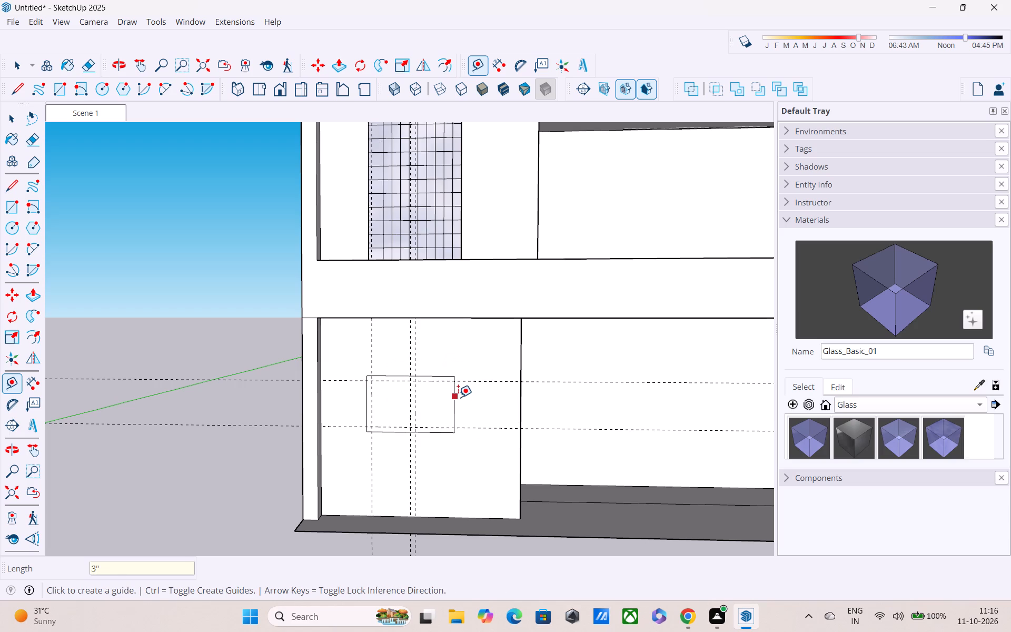
click(458, 397)
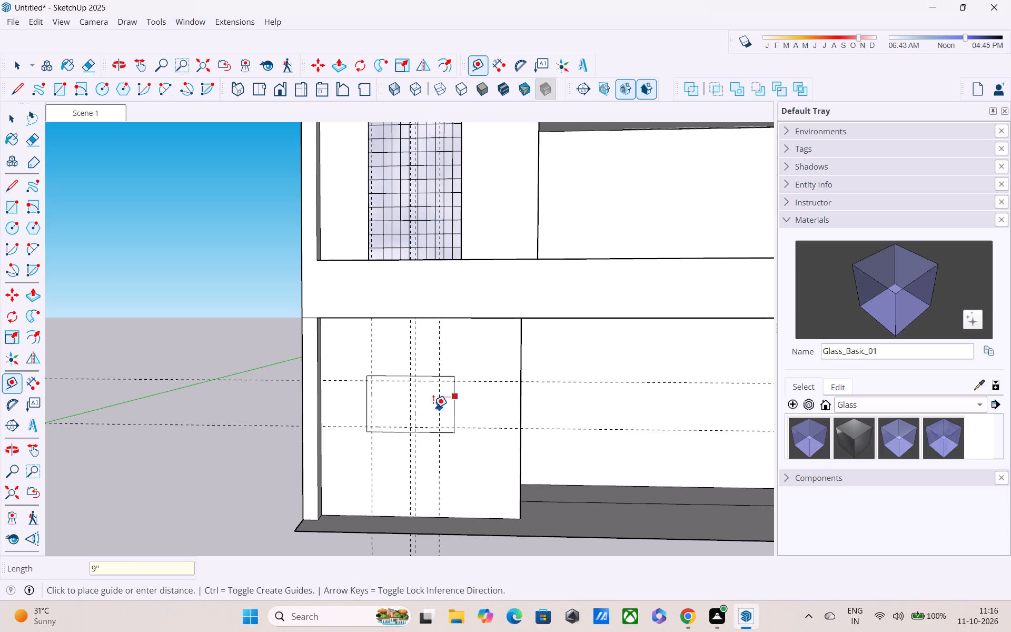
text(3")
key(Return)
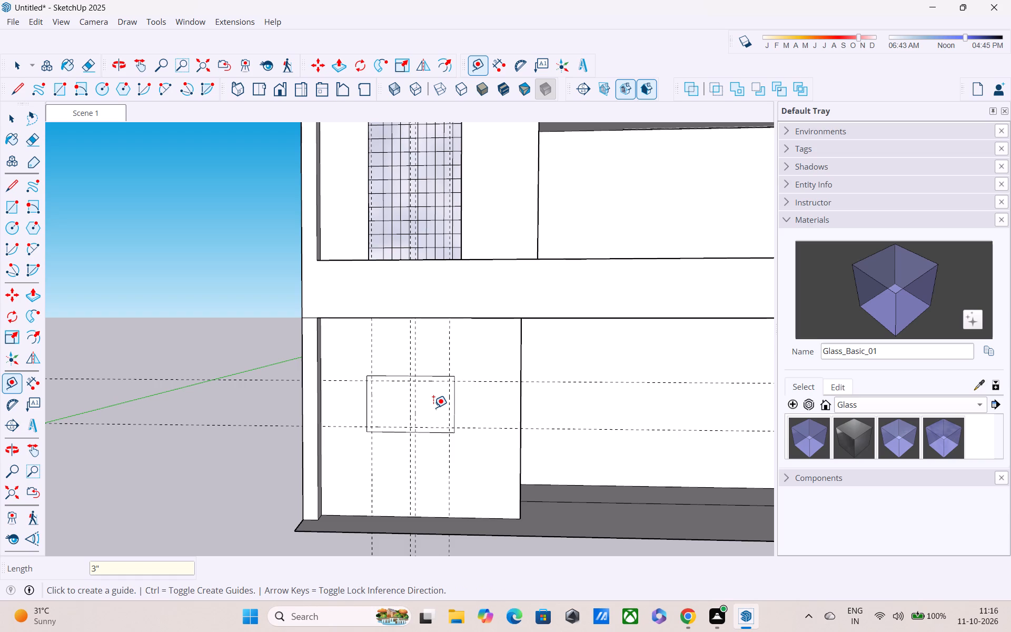
key(Escape)
Outline the left window pane along the guides with lines, about 1' 11 3/8" wide by 2' 3 7/8" high.
text(l)
key(space)
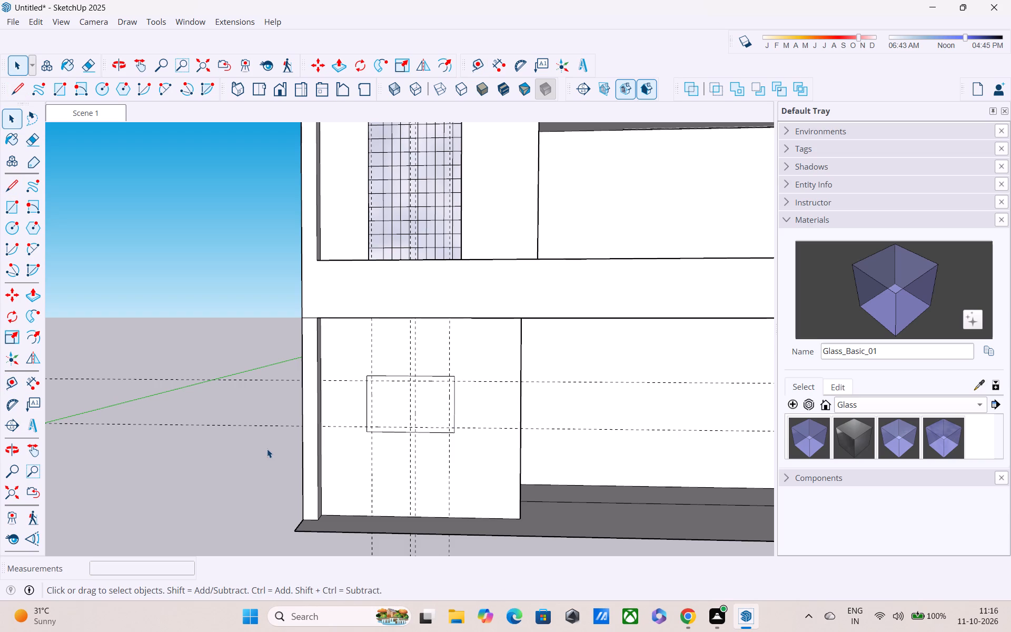
key(l)
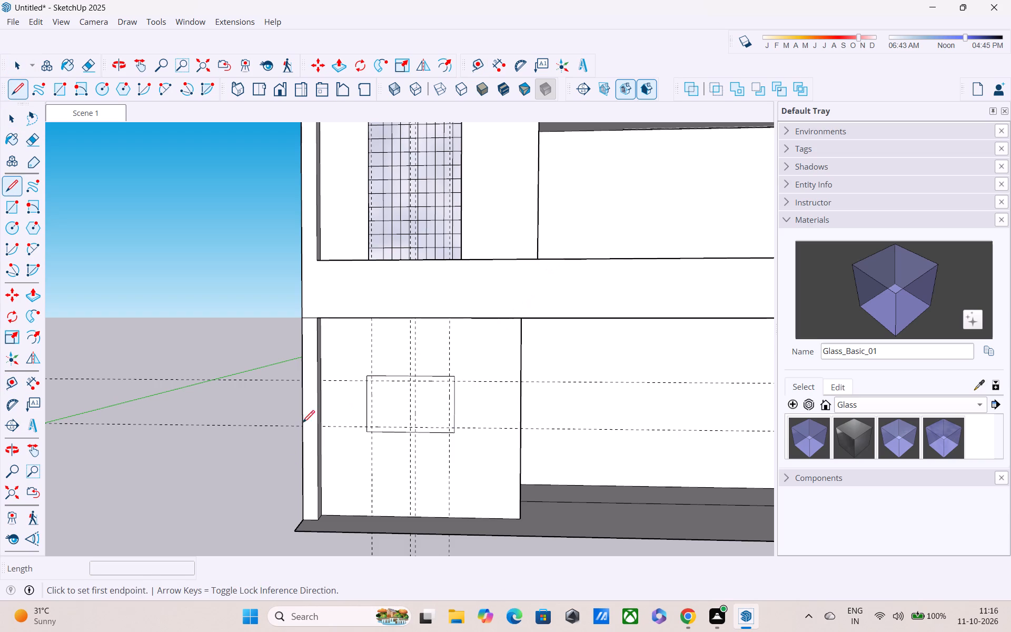
click(374, 383)
click(413, 381)
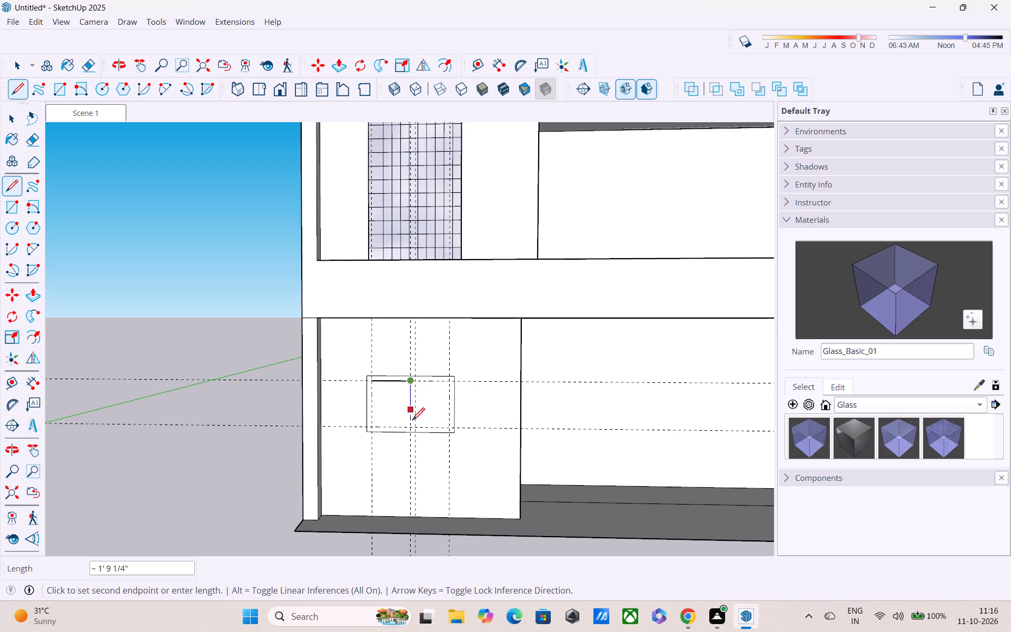
click(413, 429)
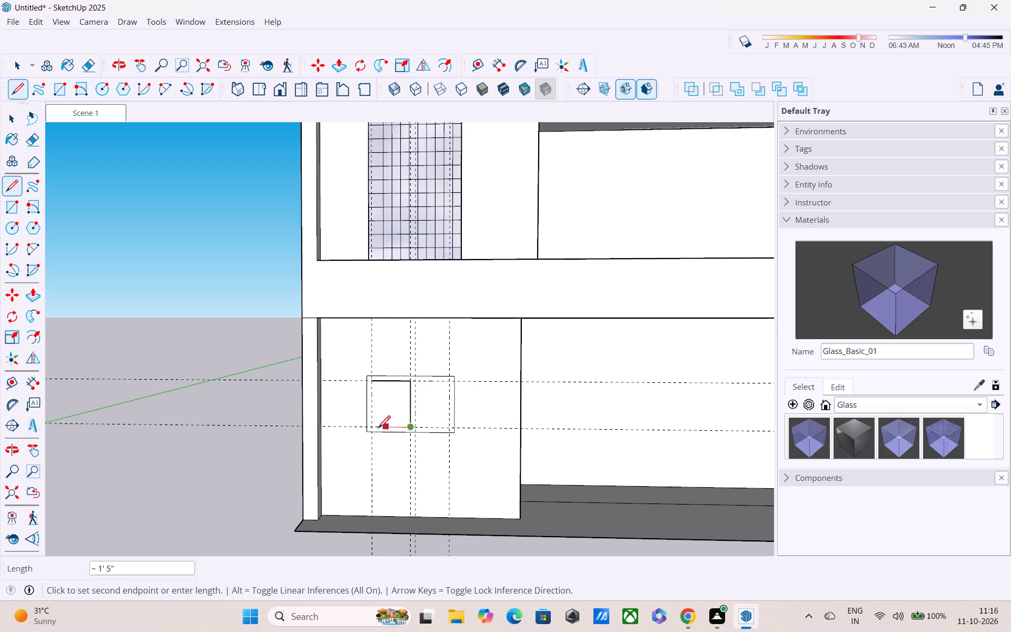
click(371, 423)
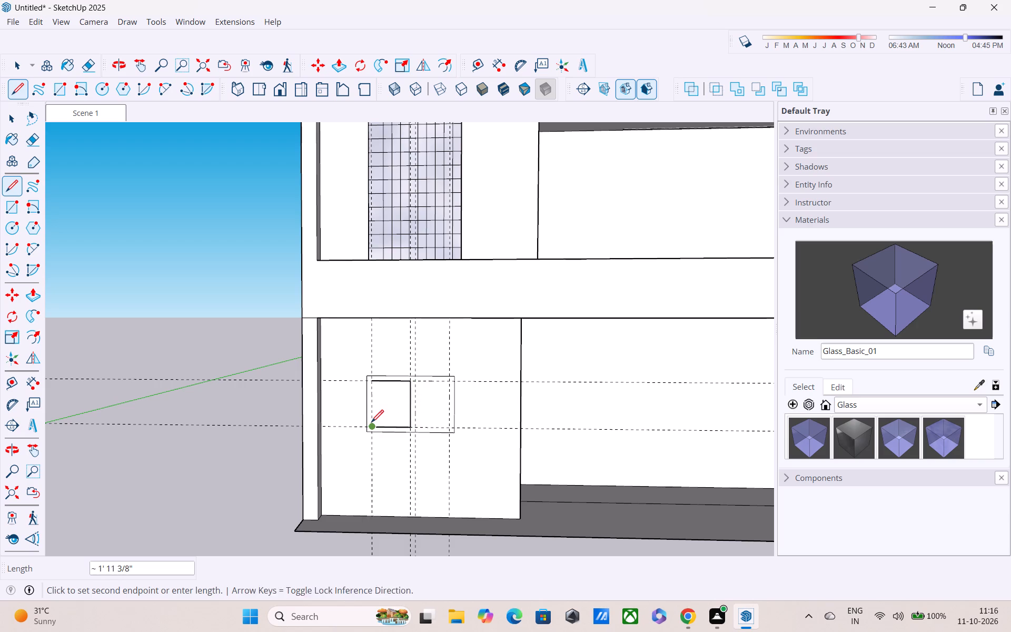
click(369, 387)
key(Escape)
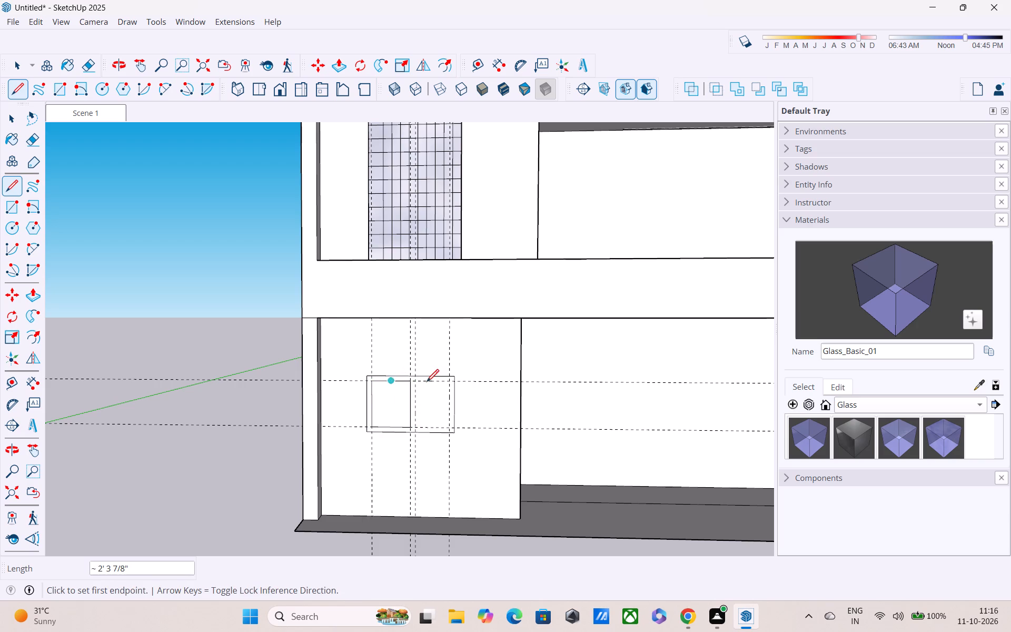
Outline the right window pane along the guides with lines, about 1' 8 3/8" wide by 2' 3 7/8" high.
click(418, 385)
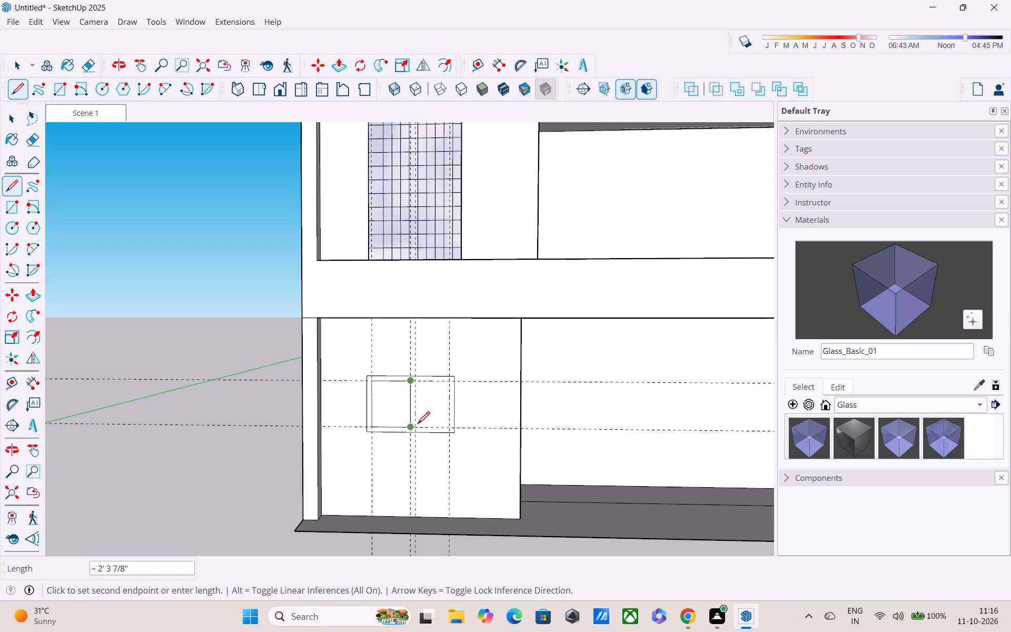
key(Escape)
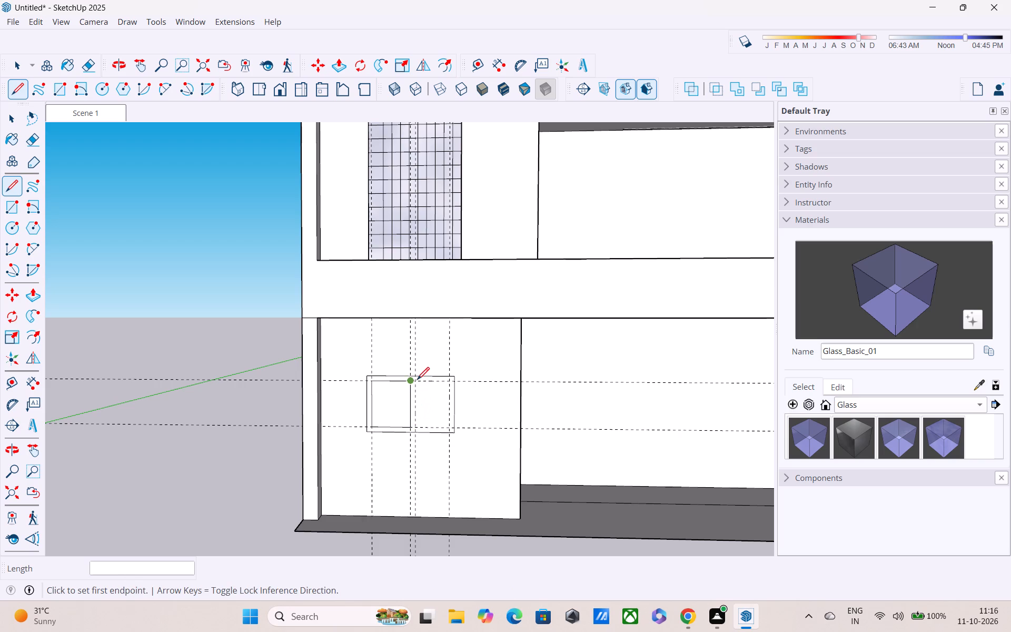
scroll(417, 381, up, 4)
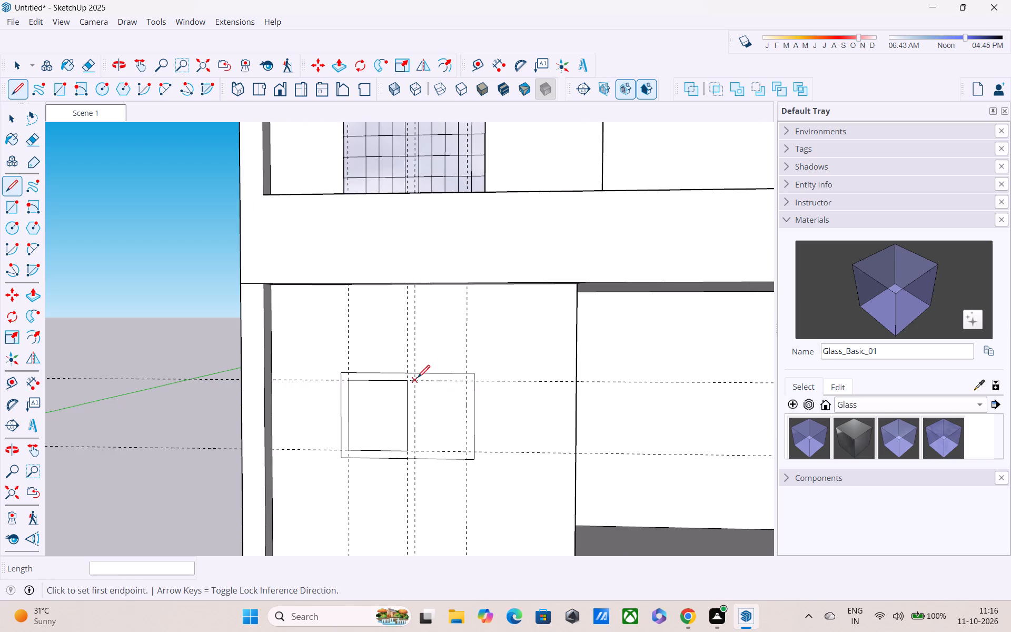
click(418, 379)
click(422, 452)
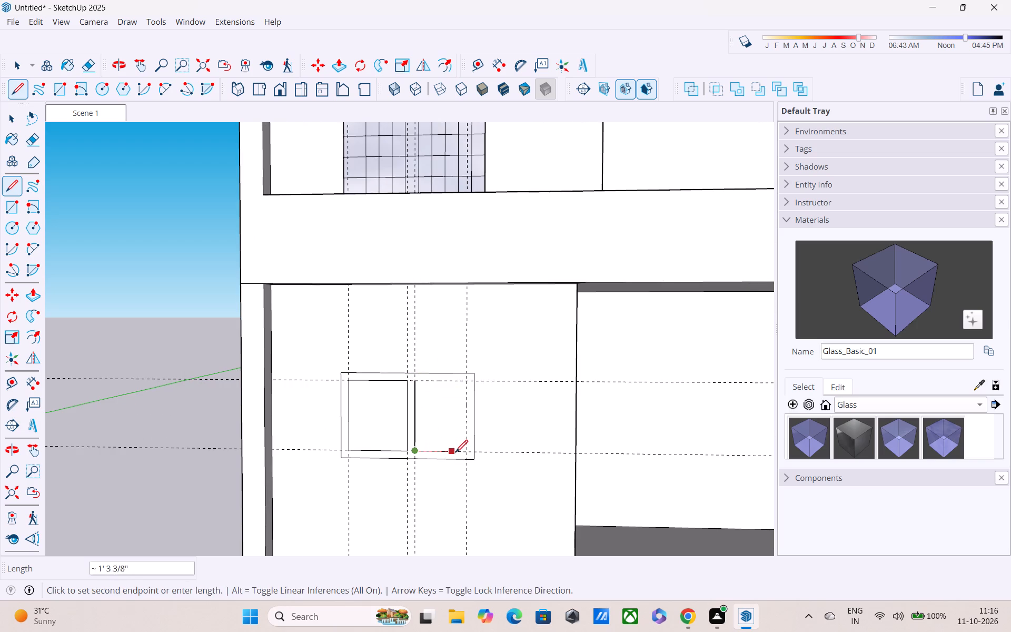
click(469, 451)
click(468, 381)
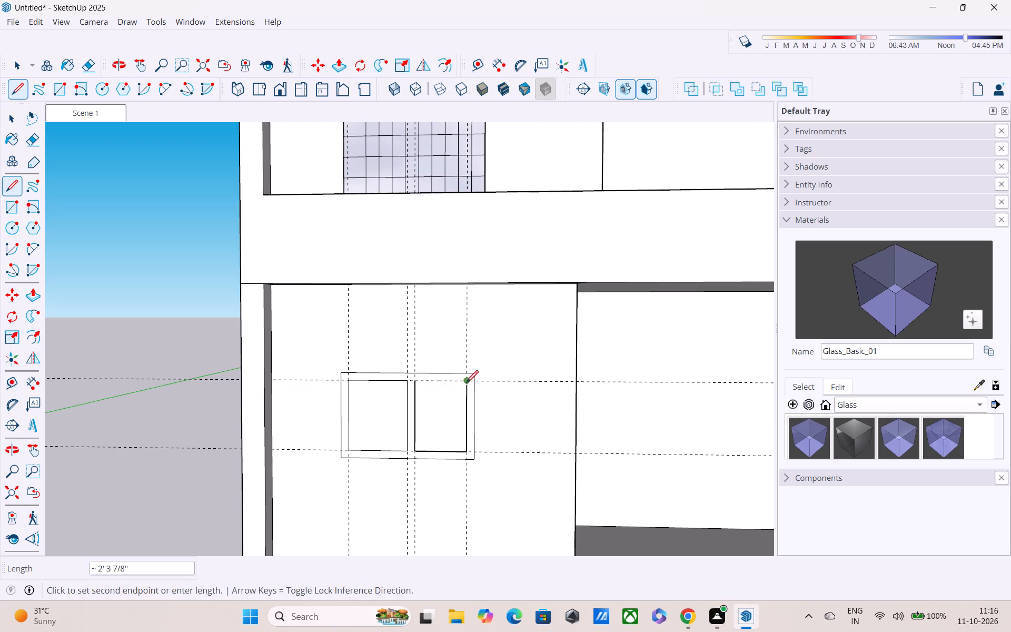
click(420, 381)
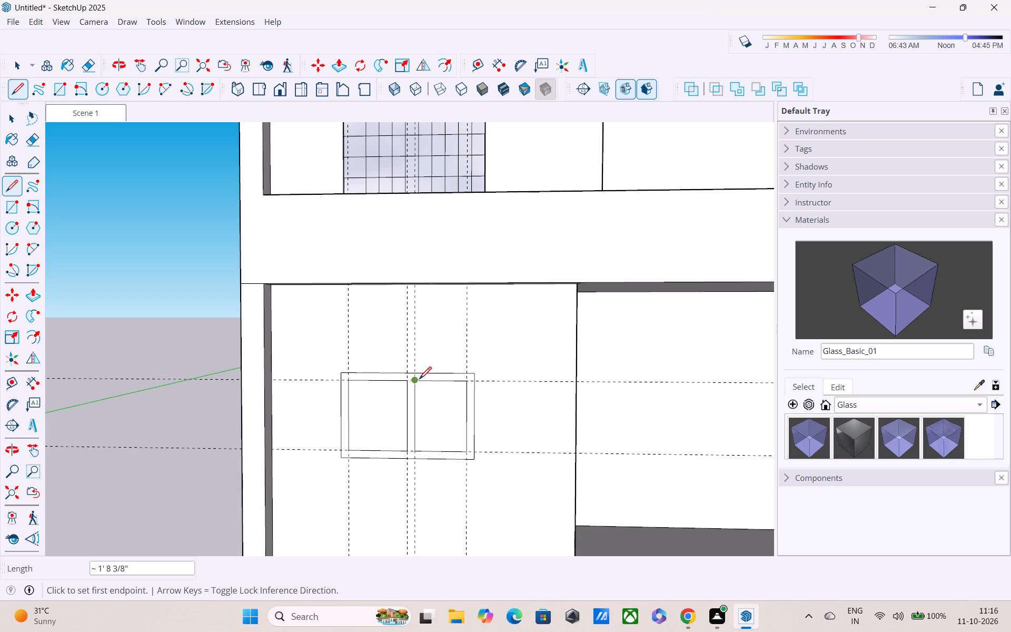
key(Escape)
Delete the two horizontal guides running through the ground-floor window.
scroll(419, 380, down, 2)
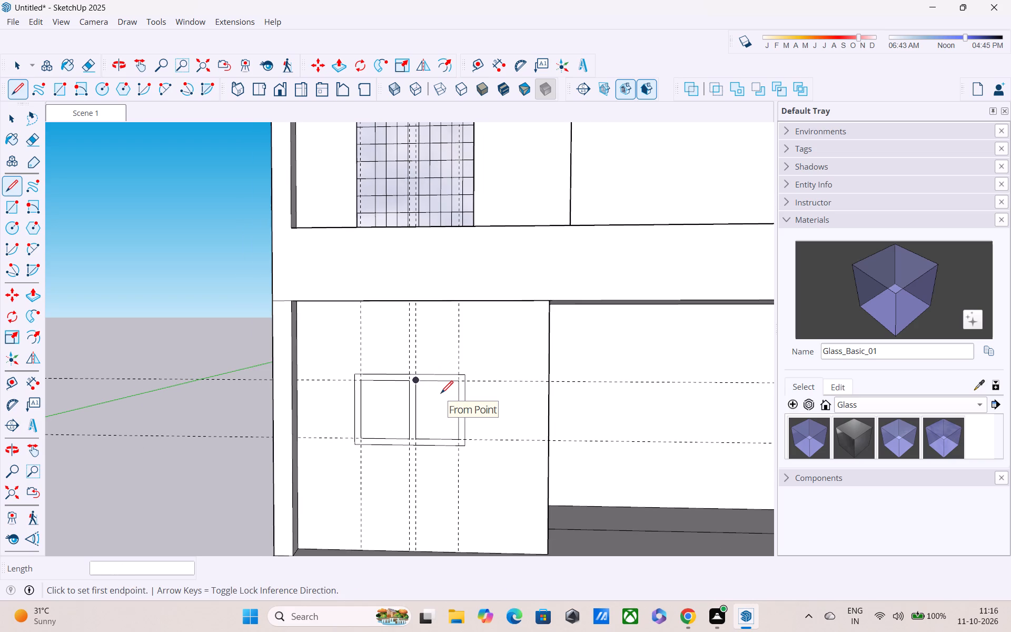
scroll(442, 379, down, 1)
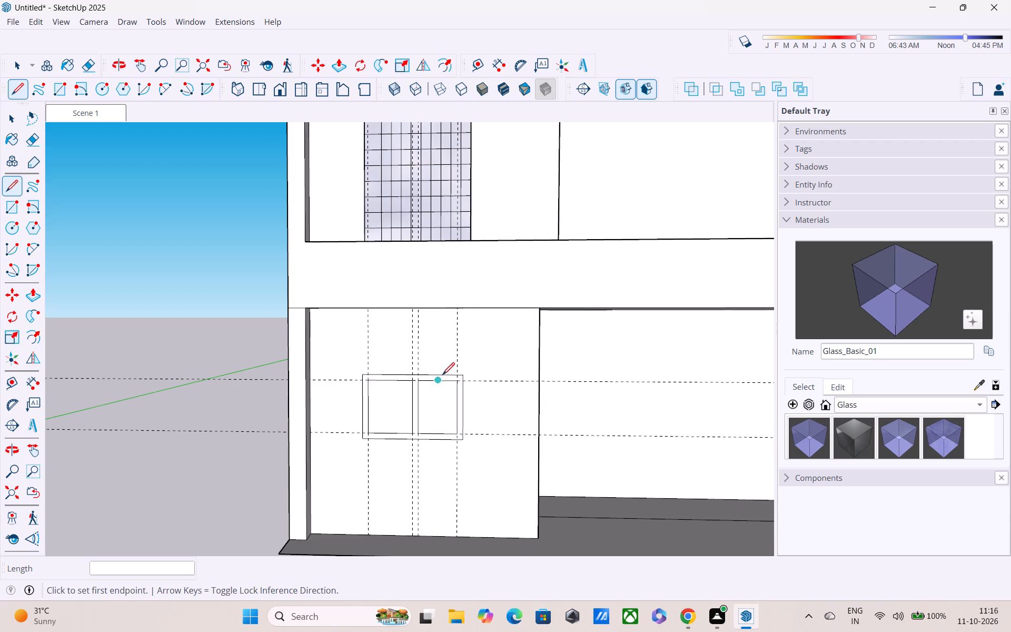
middle_drag(444, 368, 450, 393)
scroll(449, 380, down, 4)
key(Escape)
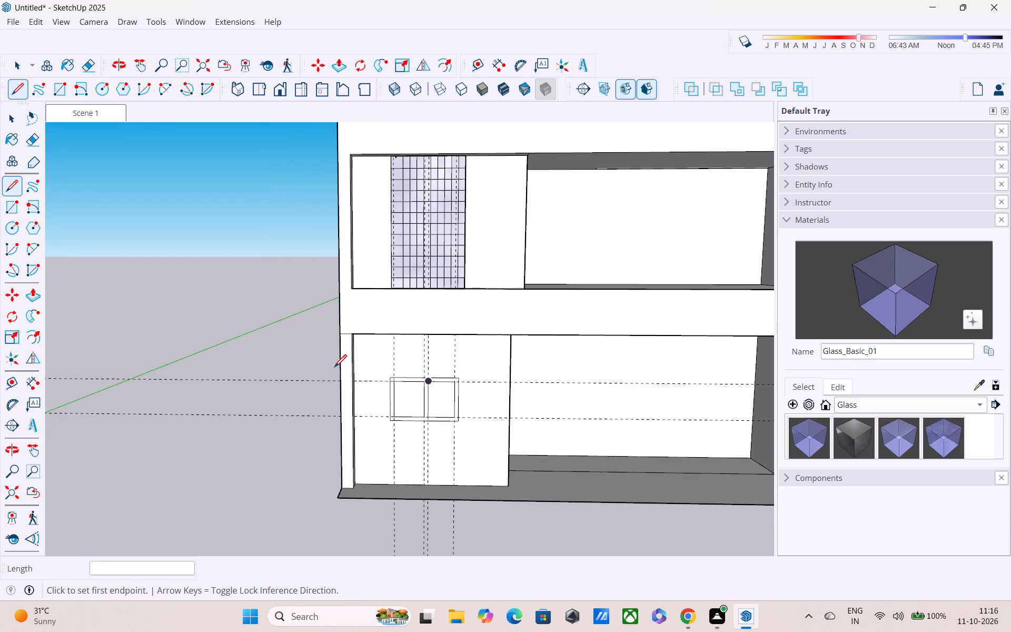
drag(298, 347, 265, 443)
key(Escape)
key(Escape)
drag(259, 374, 249, 431)
key(Escape)
key(space)
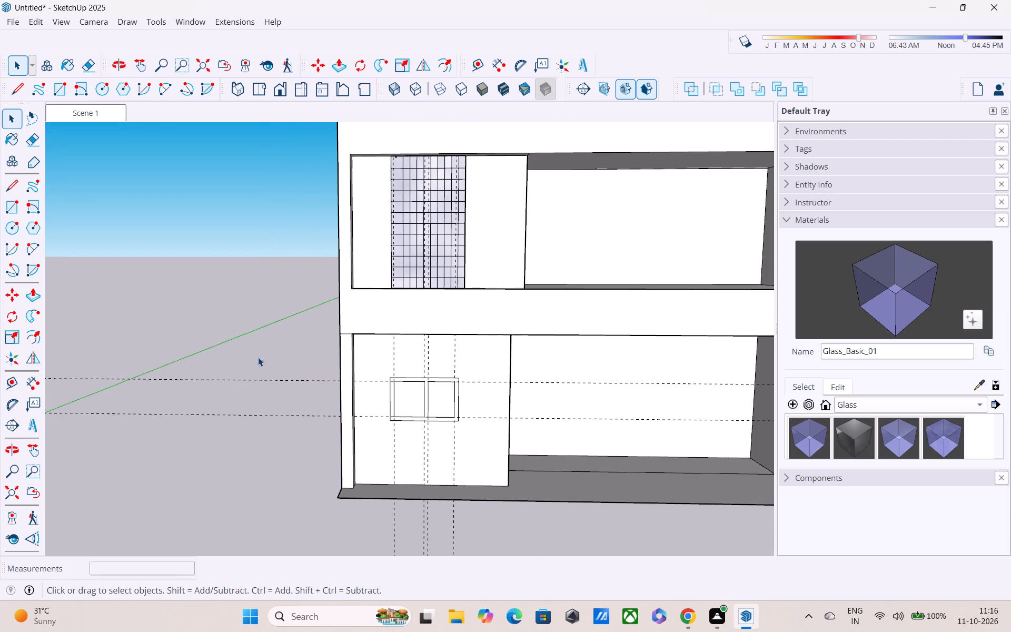
drag(258, 354, 260, 444)
drag(262, 427, 185, 302)
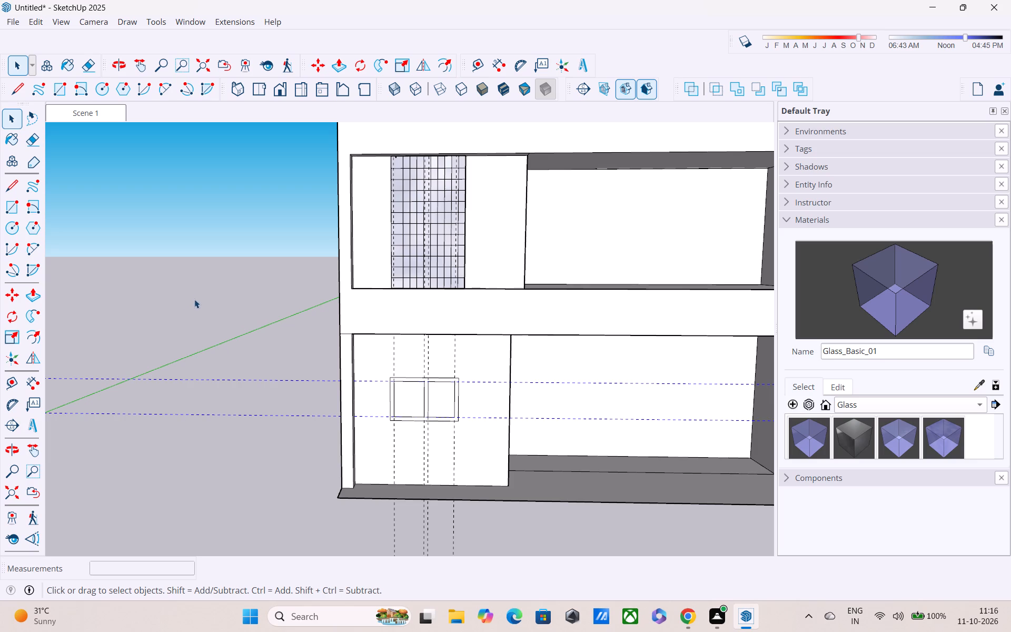
key(Delete)
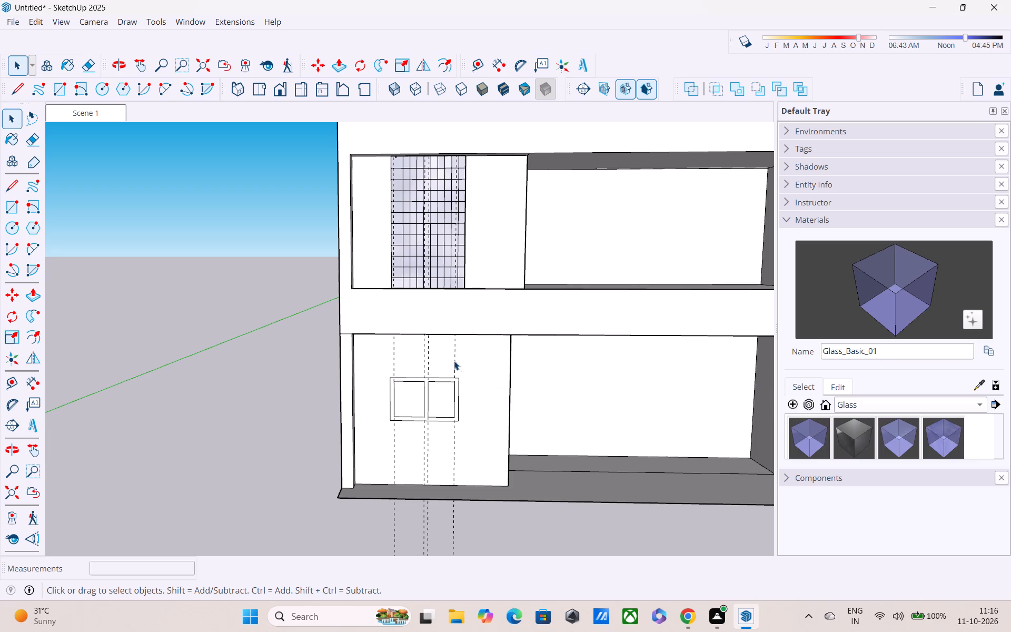
Delete the four vertical guides running through the ground-floor window and the upper glazed grid.
scroll(454, 361, up, 2)
drag(469, 350, 363, 355)
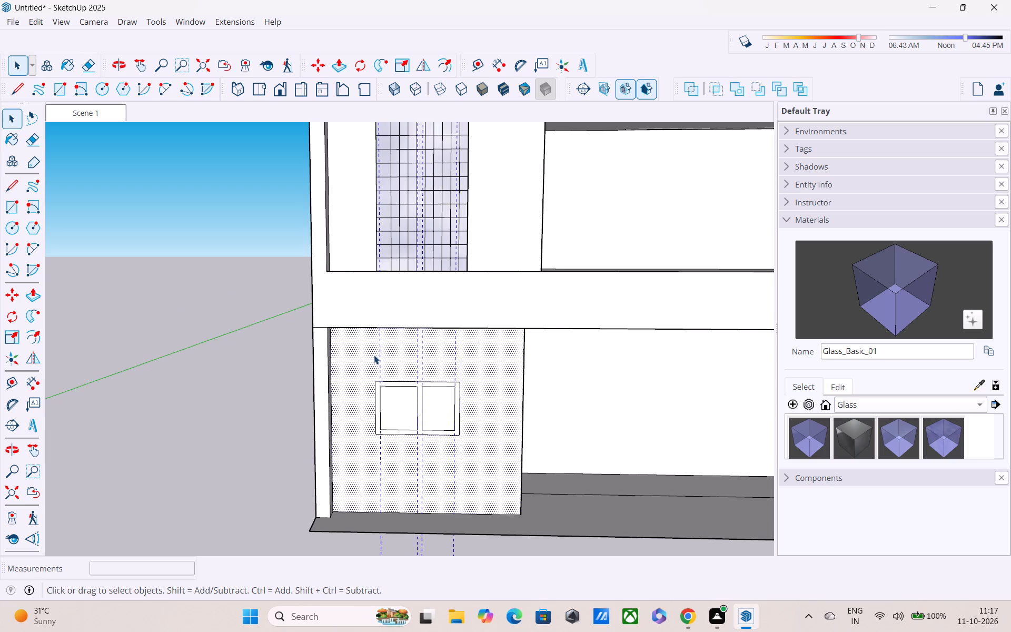
key(Escape)
scroll(450, 410, down, 2)
key(Escape)
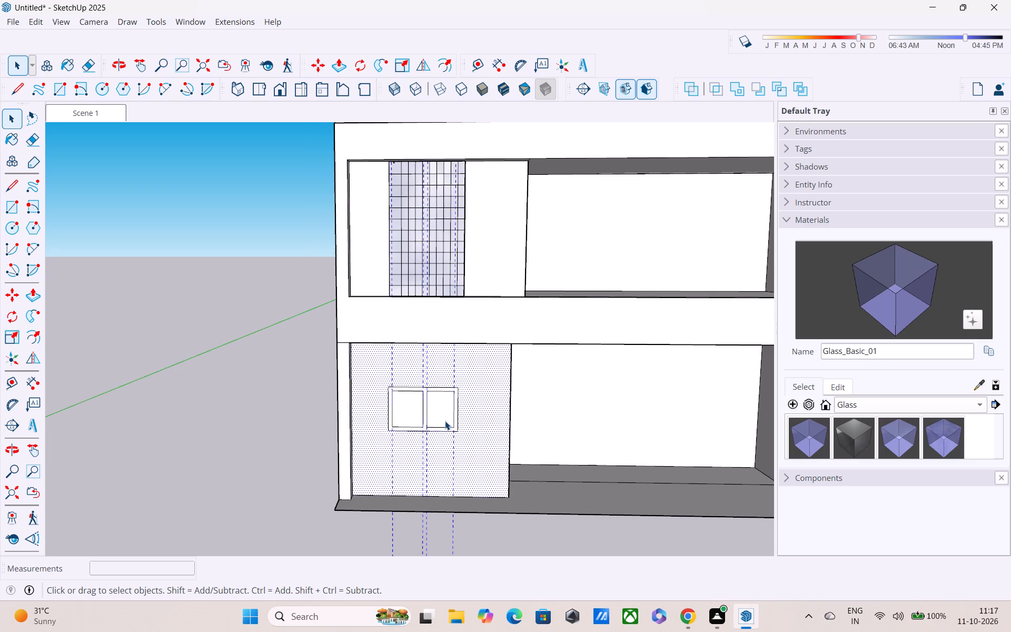
key(space)
scroll(222, 484, up, 1)
double_click(217, 462)
middle_drag(333, 481, 331, 403)
scroll(424, 513, down, 3)
drag(481, 532, 298, 542)
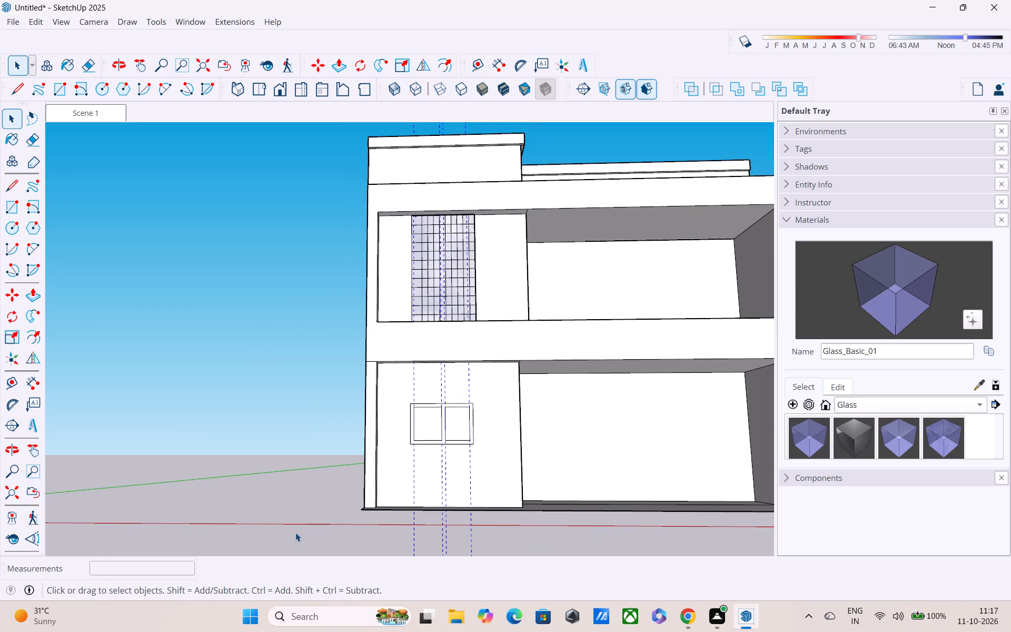
key(Delete)
scroll(291, 509, down, 2)
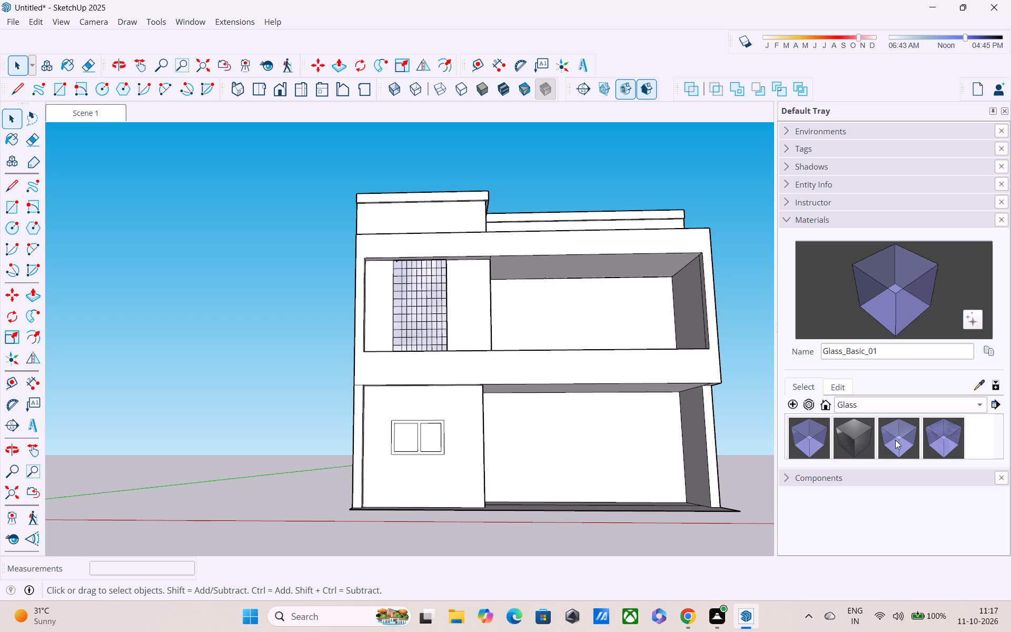
Paint both panes of the ground-floor window with Glass_Mirror_01.
click(859, 440)
click(430, 440)
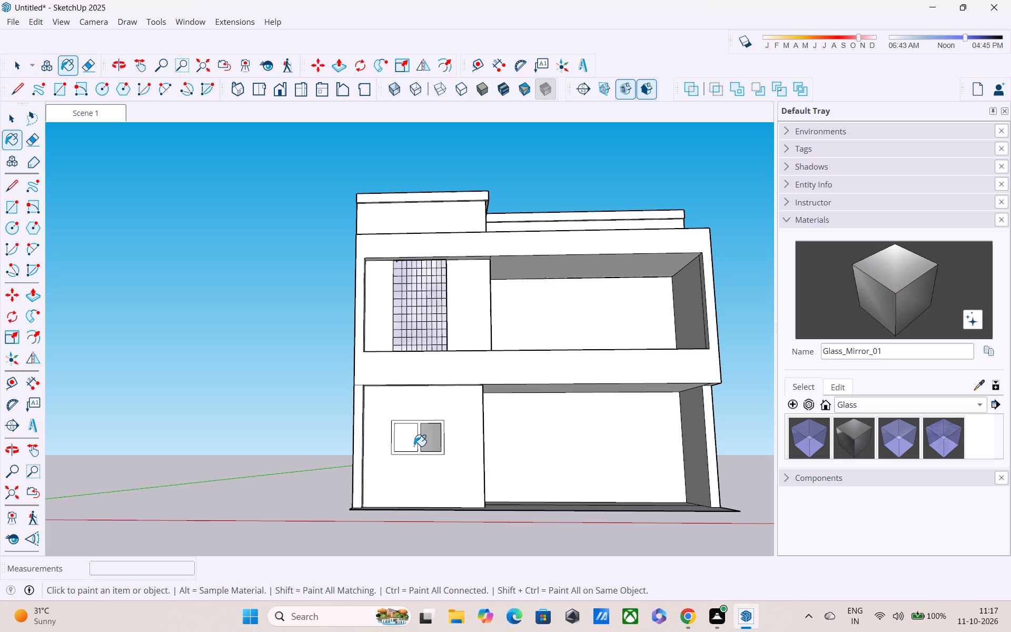
click(406, 441)
scroll(406, 461, up, 1)
middle_drag(407, 472, 411, 528)
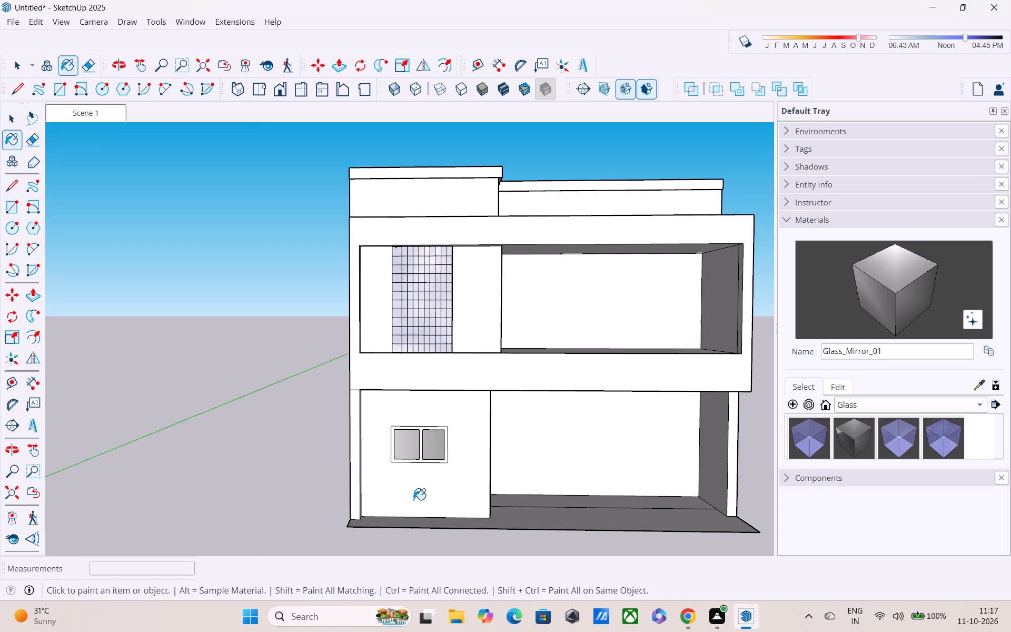
scroll(411, 478, up, 1)
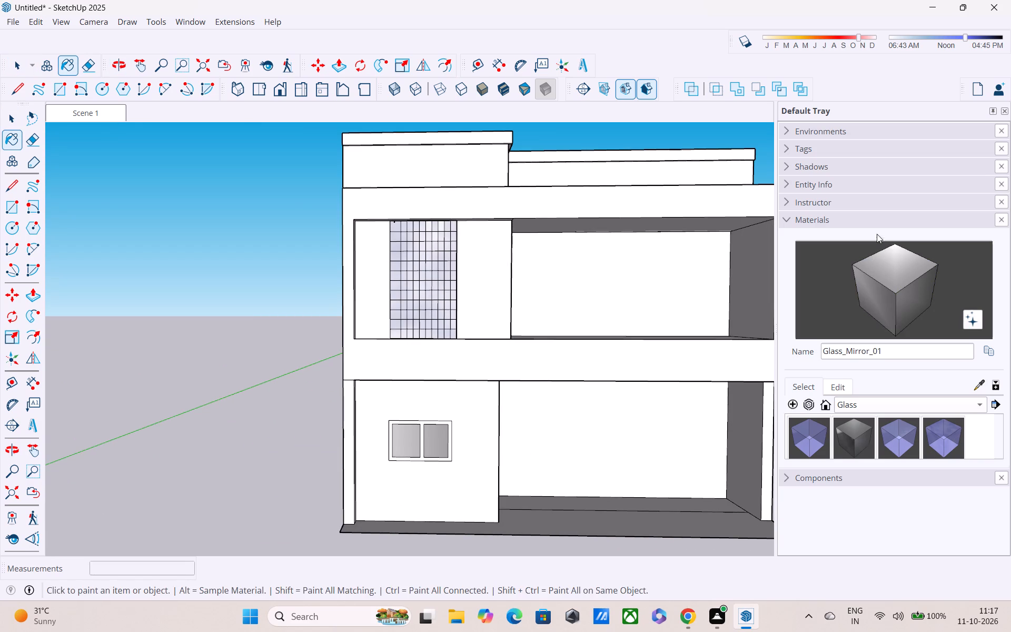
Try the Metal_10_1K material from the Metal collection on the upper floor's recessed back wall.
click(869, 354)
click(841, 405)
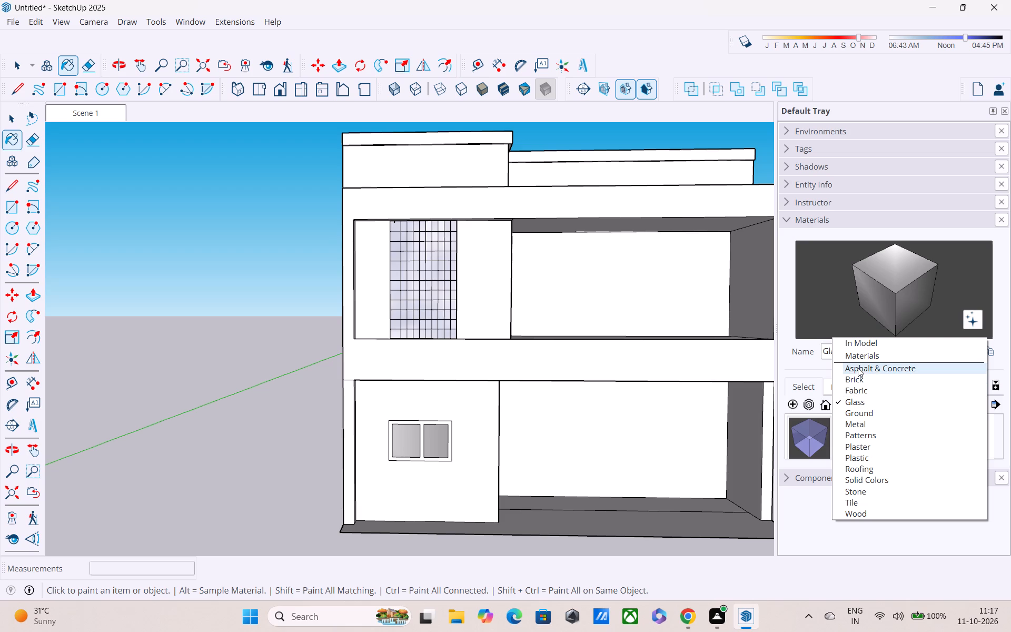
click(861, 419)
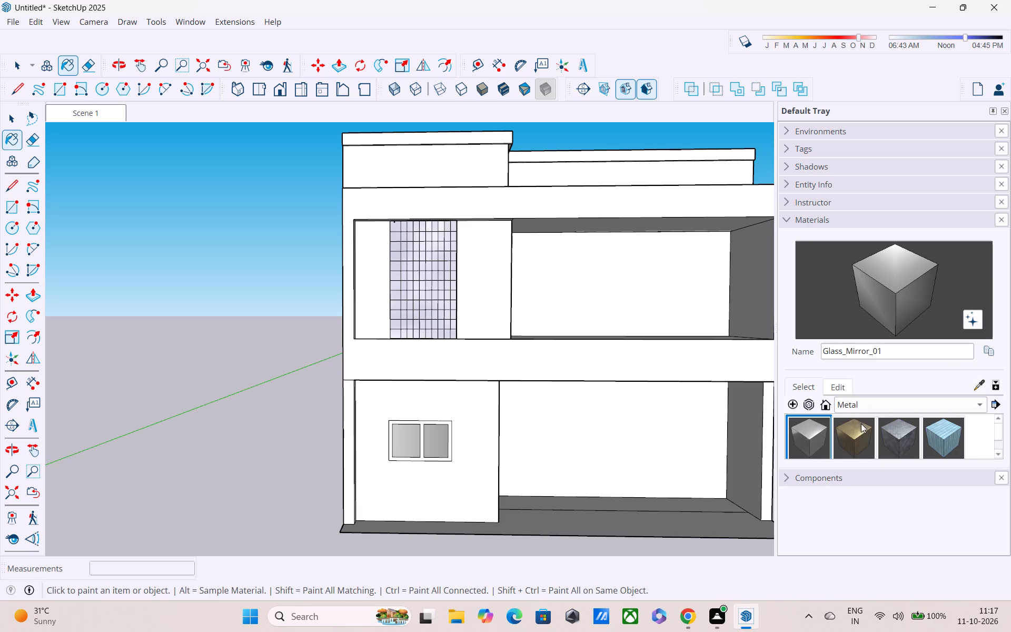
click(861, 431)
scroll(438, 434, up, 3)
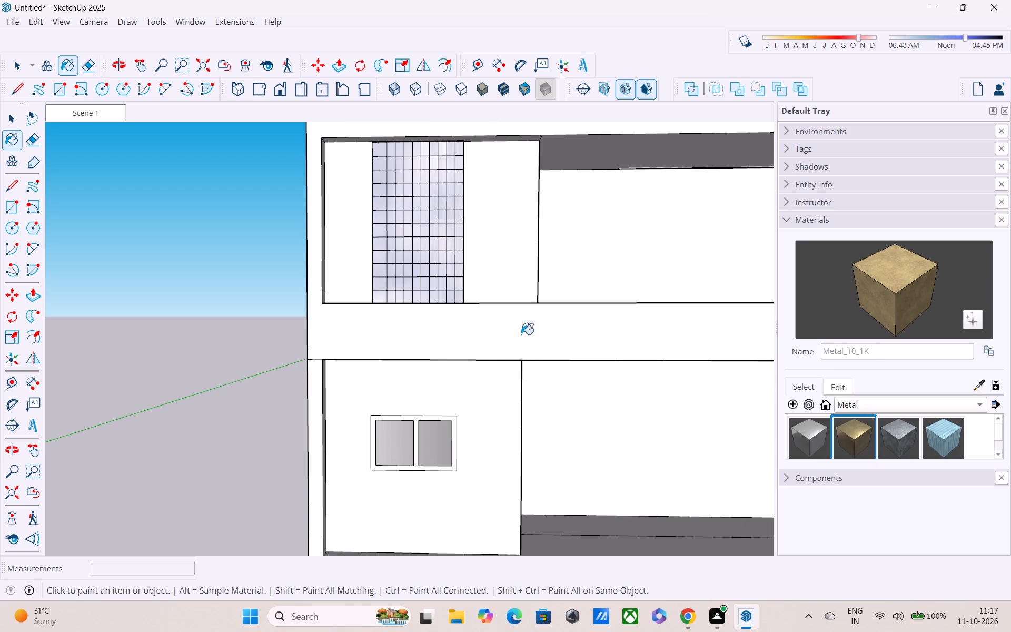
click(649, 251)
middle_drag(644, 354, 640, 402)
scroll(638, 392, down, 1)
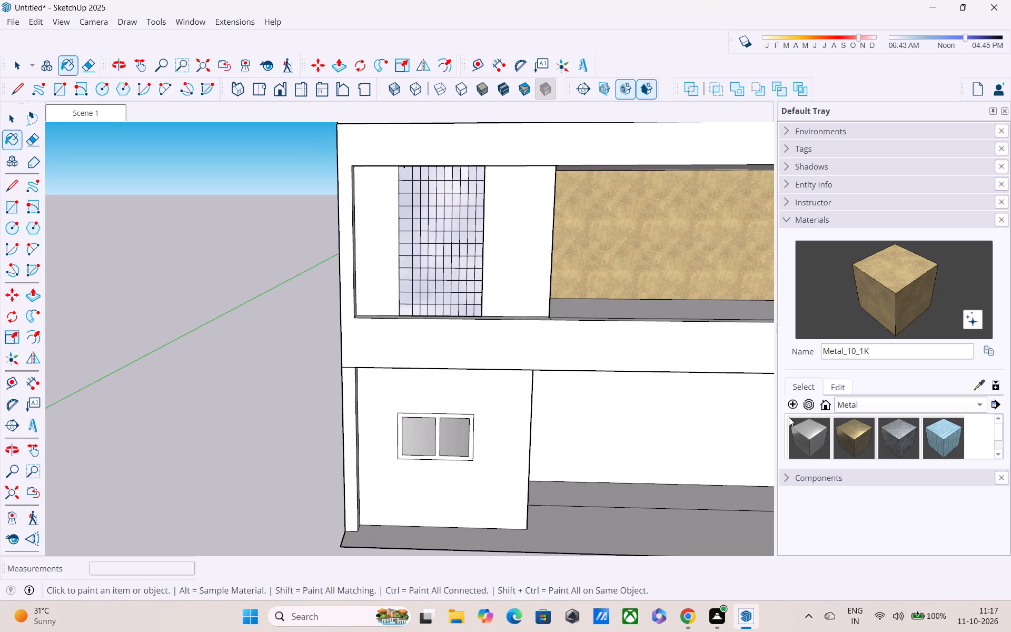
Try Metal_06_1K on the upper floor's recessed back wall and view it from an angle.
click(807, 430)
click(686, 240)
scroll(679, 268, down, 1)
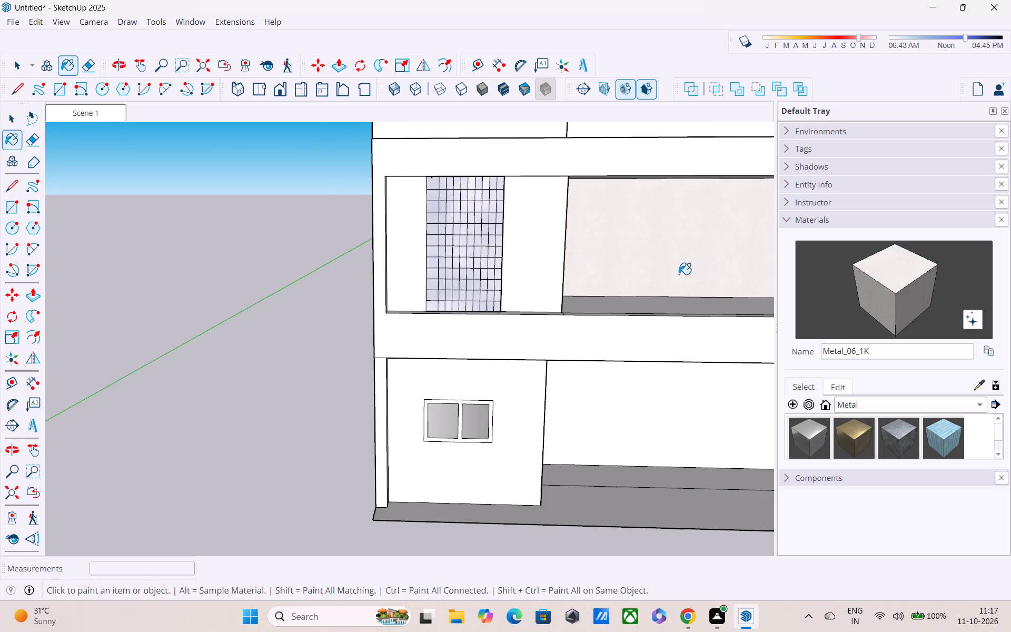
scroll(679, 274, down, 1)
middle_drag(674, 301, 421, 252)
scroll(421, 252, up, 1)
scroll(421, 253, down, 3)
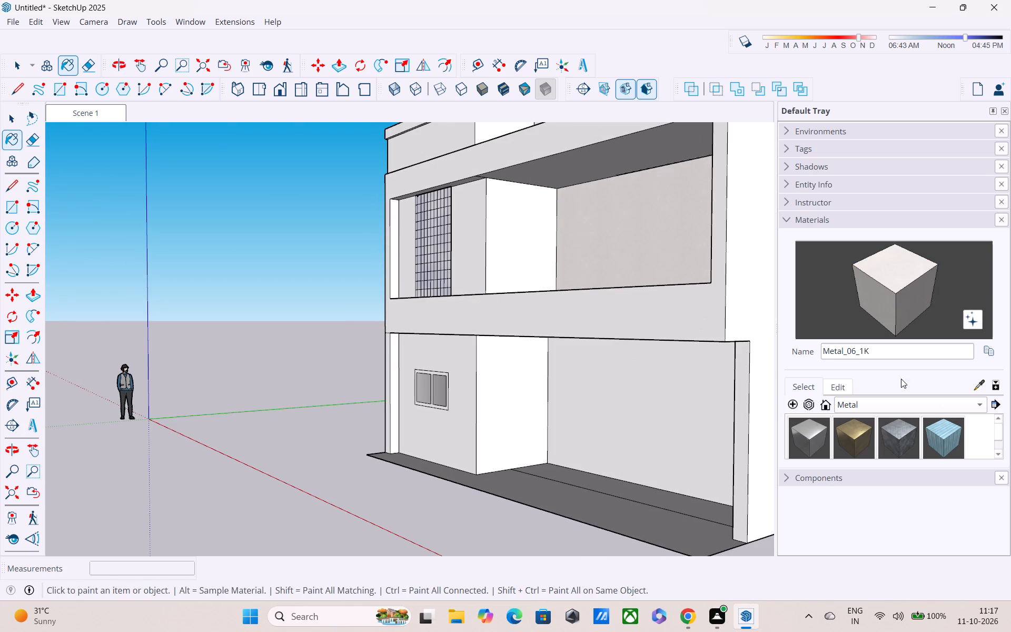
Paint the upper floor's recessed back wall with the Metal_32_1K material.
click(883, 431)
click(611, 230)
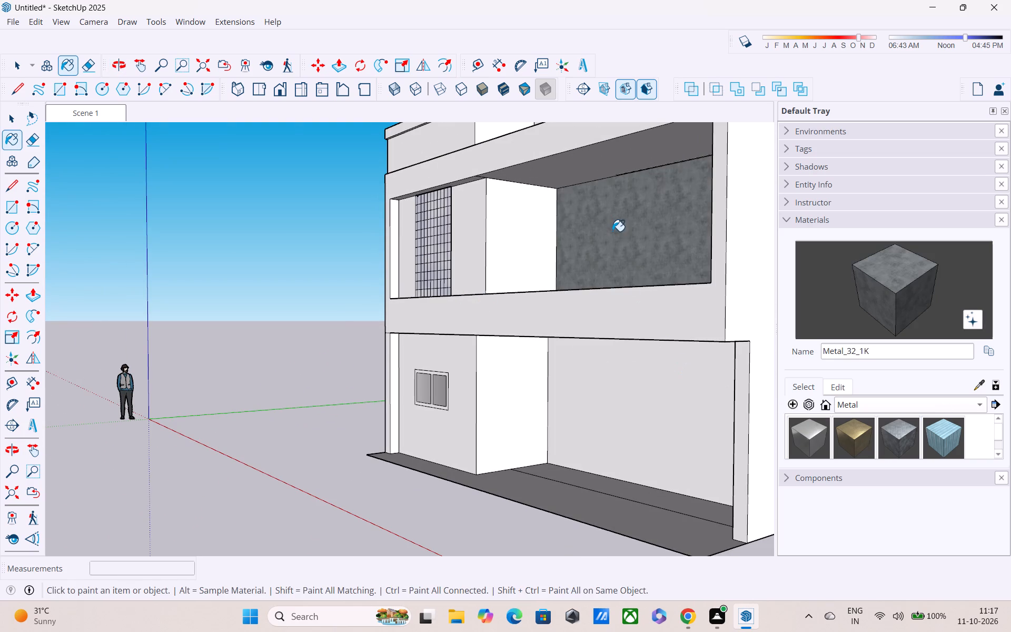
middle_drag(643, 293, 821, 341)
scroll(747, 315, down, 1)
middle_drag(688, 310, 697, 344)
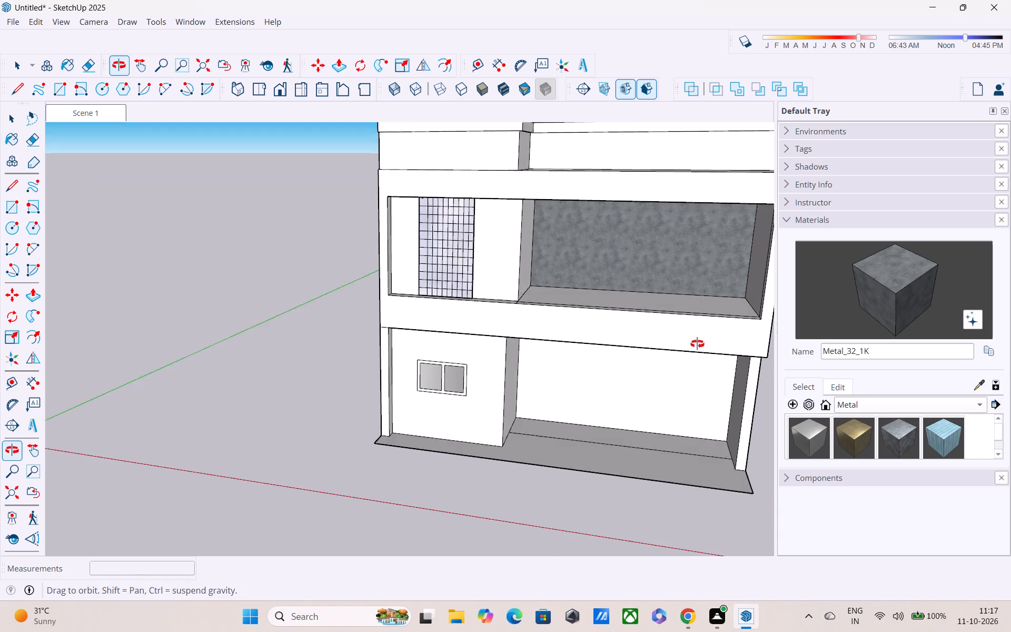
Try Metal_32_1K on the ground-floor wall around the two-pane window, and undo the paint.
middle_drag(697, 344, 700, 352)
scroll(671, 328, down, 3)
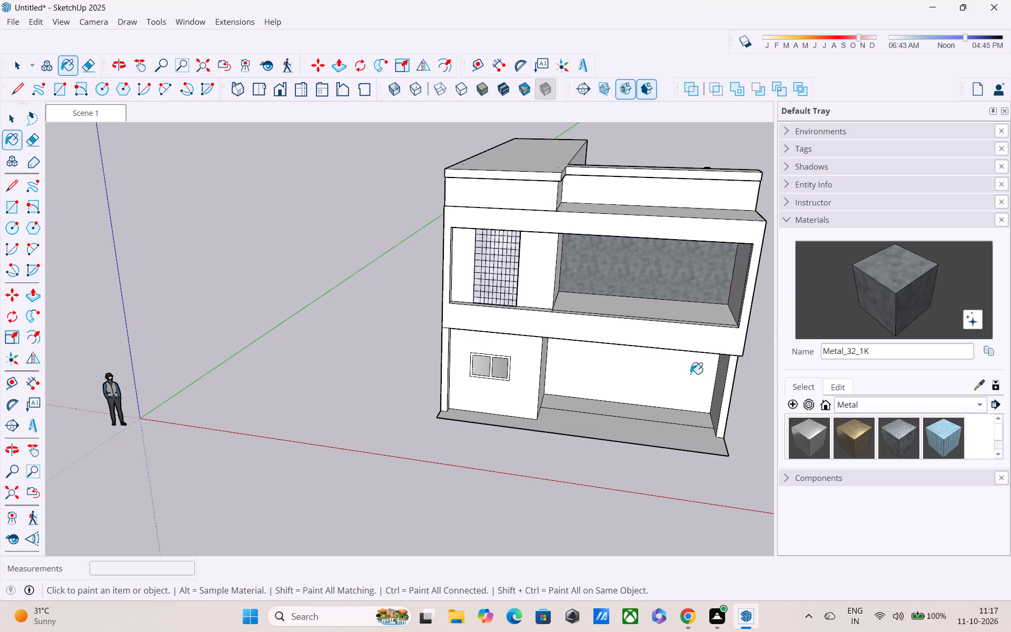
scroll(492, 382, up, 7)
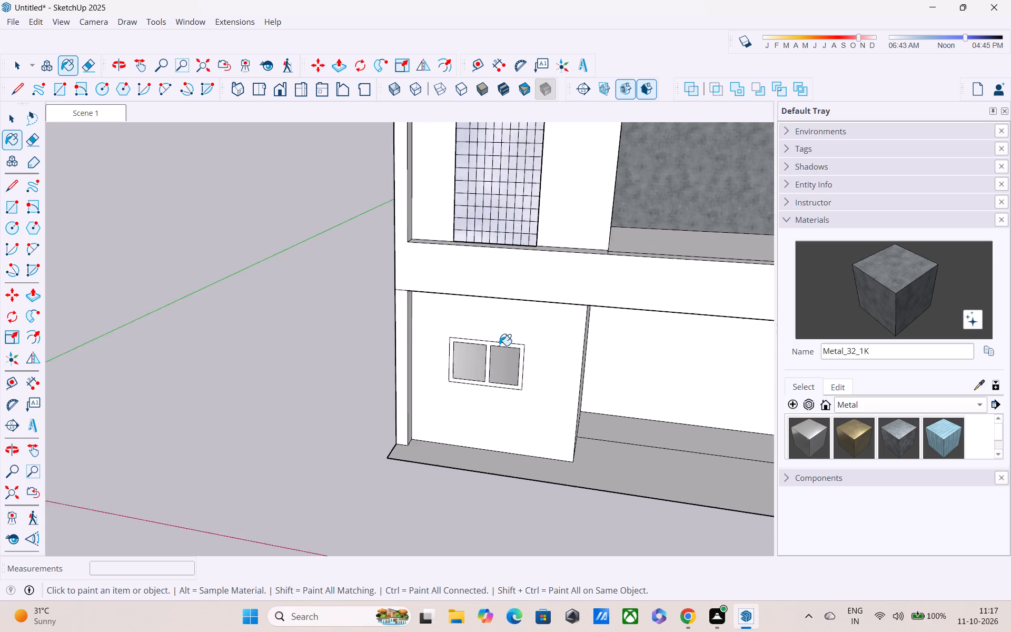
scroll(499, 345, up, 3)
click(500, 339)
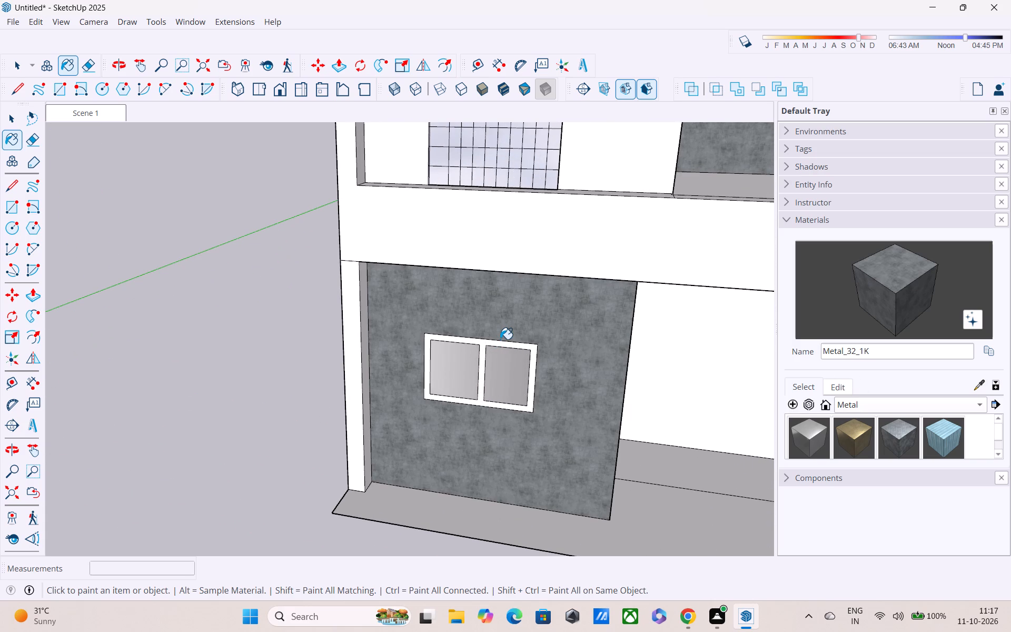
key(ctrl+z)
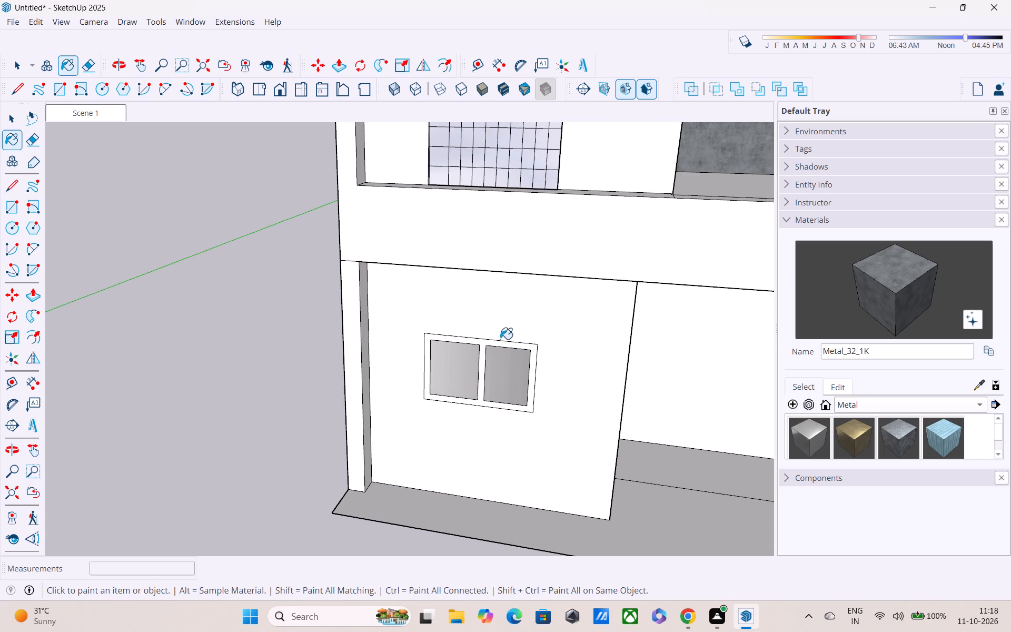
Paint the frame of the ground-floor two-pane window with Metal_32_1K and check it on the facade.
scroll(500, 340, up, 4)
click(493, 347)
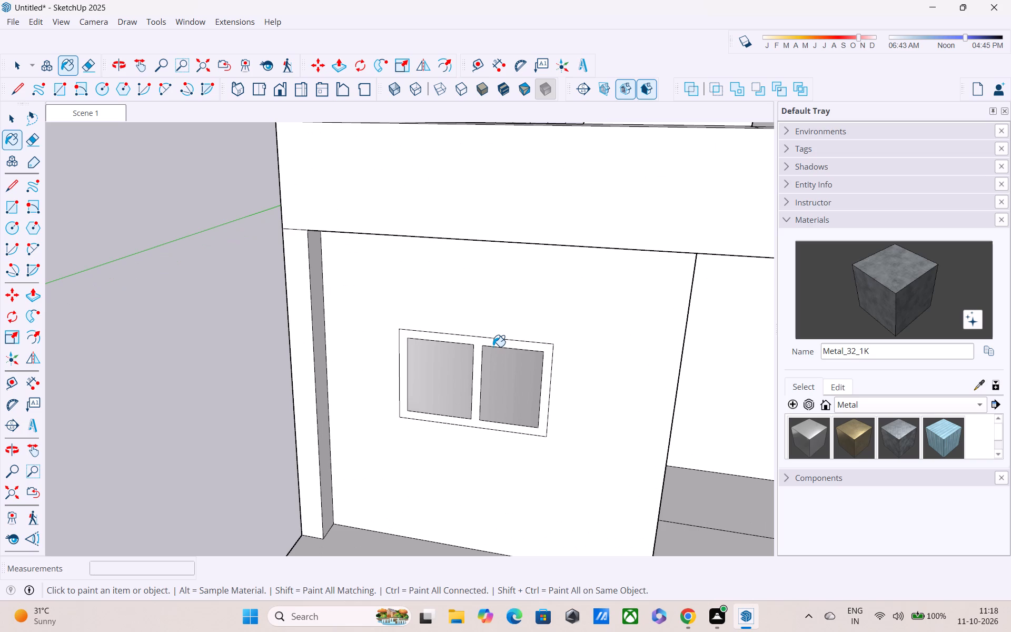
click(491, 343)
scroll(491, 349, down, 1)
middle_drag(491, 364, 504, 324)
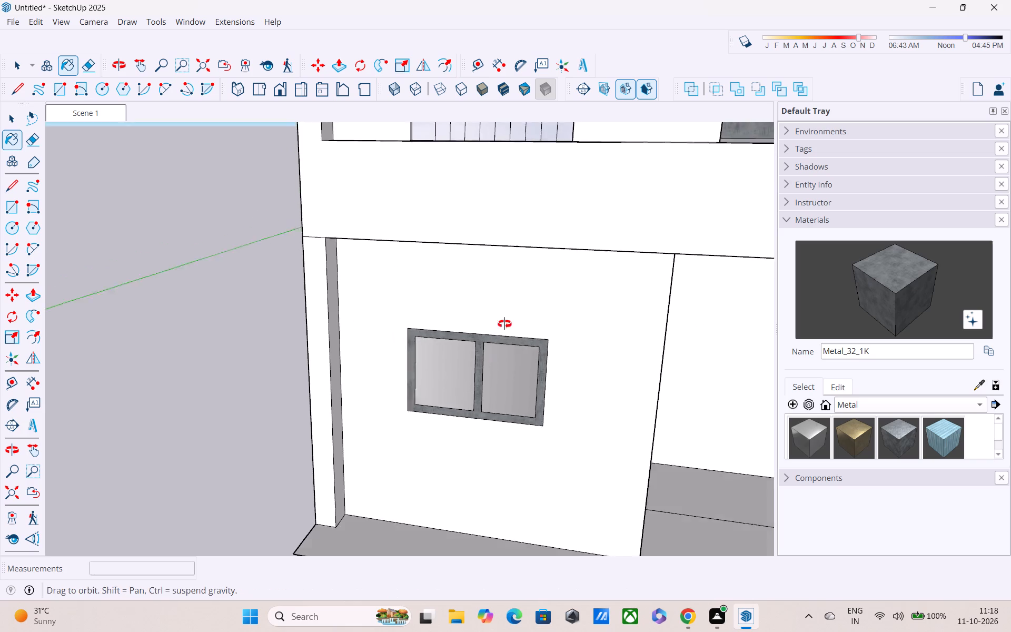
middle_drag(504, 324, 557, 242)
scroll(558, 254, down, 1)
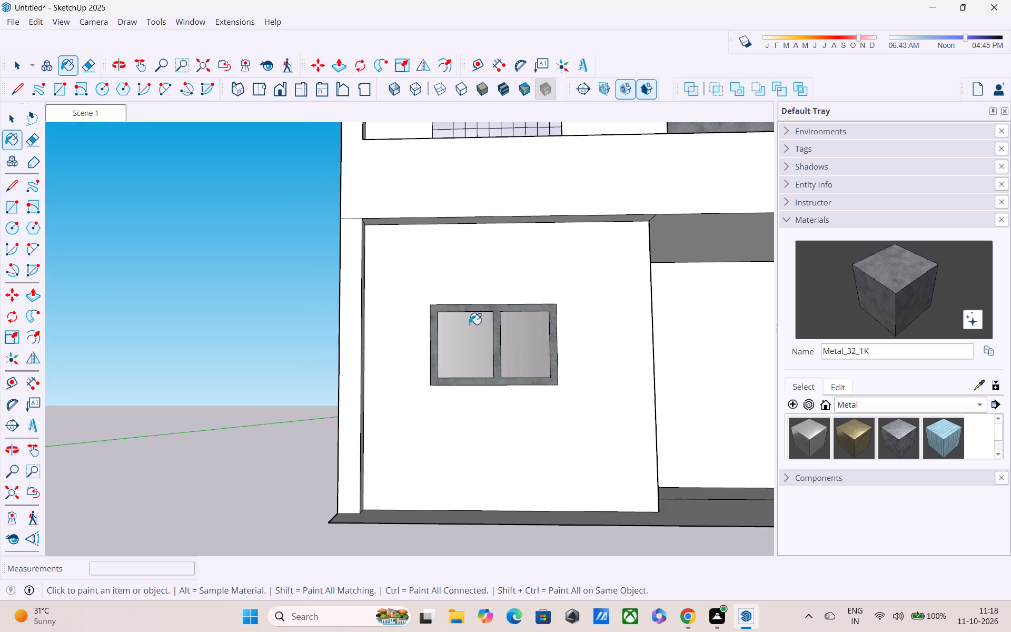
middle_drag(468, 321, 499, 451)
scroll(488, 367, down, 4)
middle_drag(490, 282, 489, 322)
scroll(481, 271, down, 2)
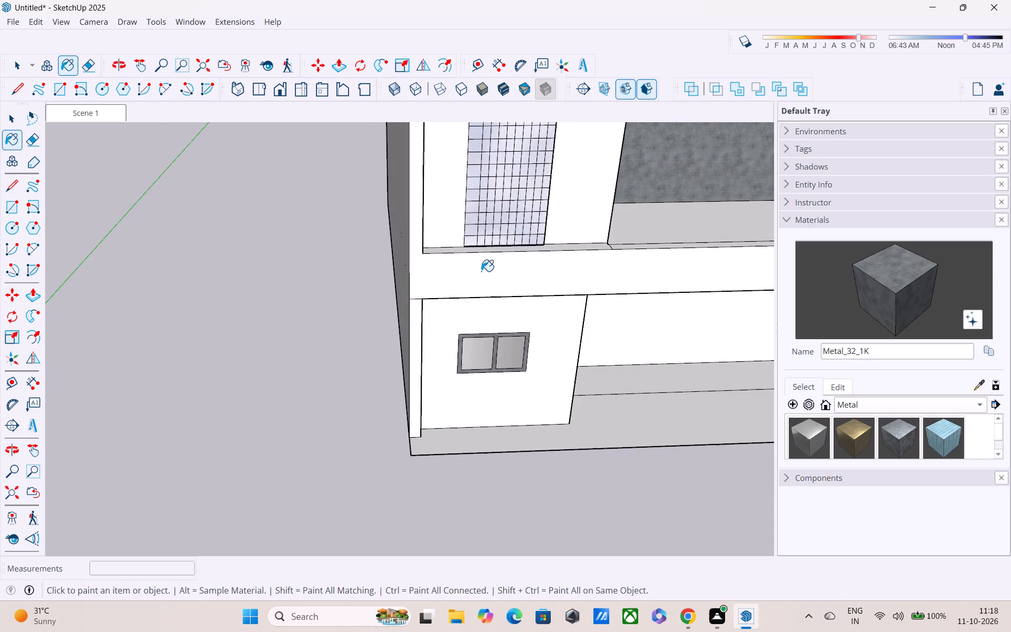
scroll(477, 256, down, 2)
key(Escape)
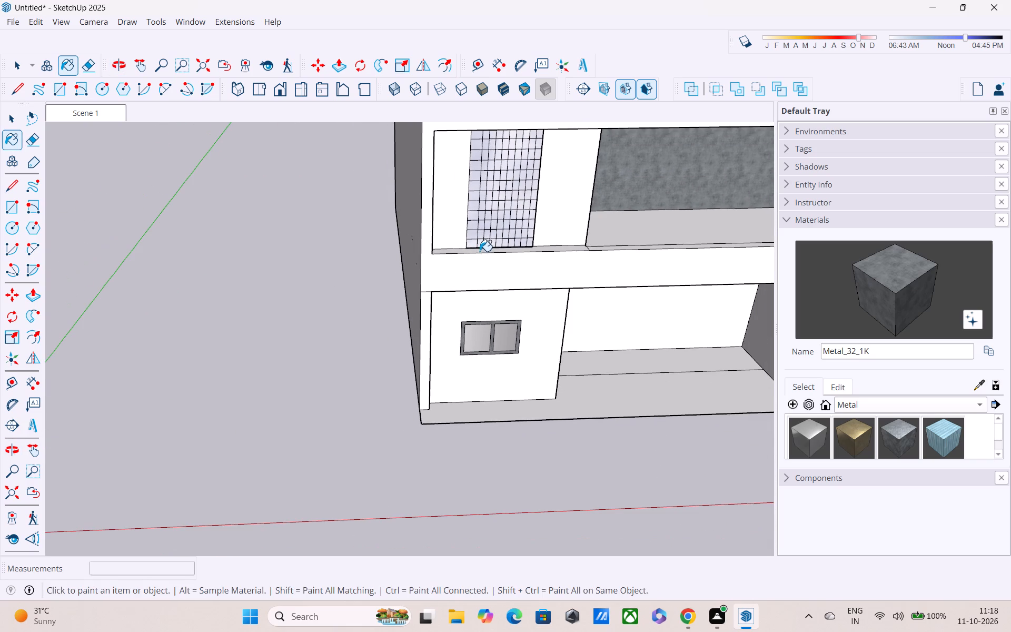
Place a short Tape Measure guide along the left edge of the upper floor's gridded window, starting from a grid endpoint.
middle_drag(483, 248, 469, 185)
scroll(477, 194, up, 1)
middle_drag(477, 194, 451, 174)
scroll(465, 184, down, 2)
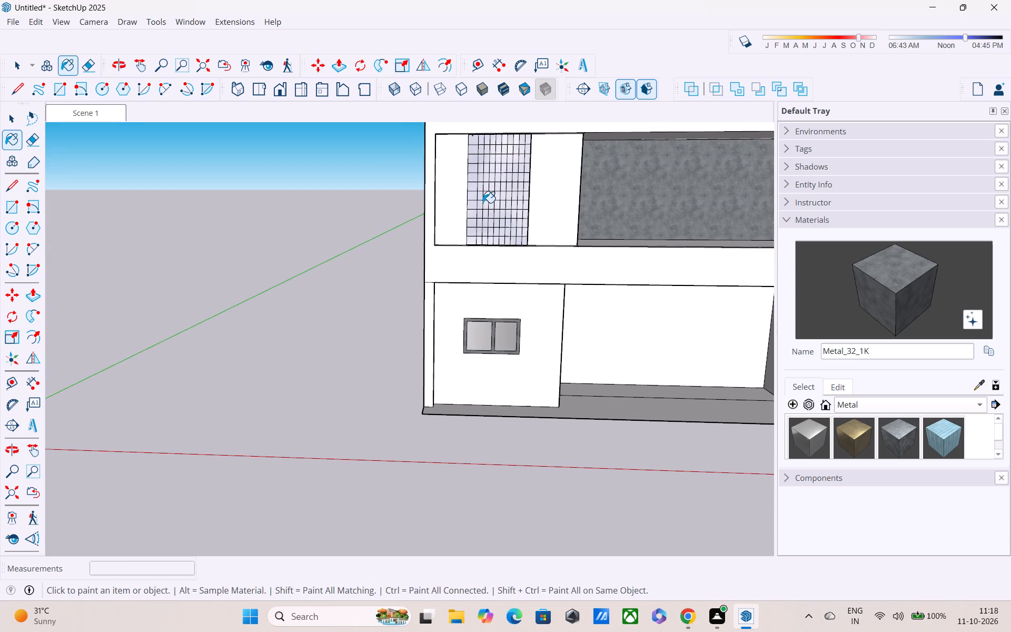
key(l)
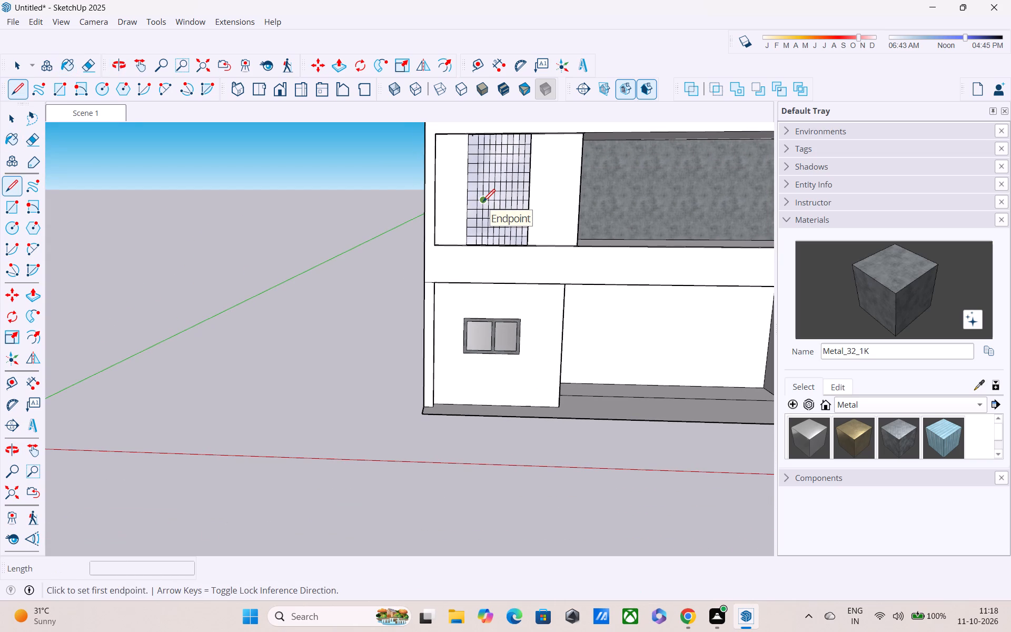
key(Escape)
key(t)
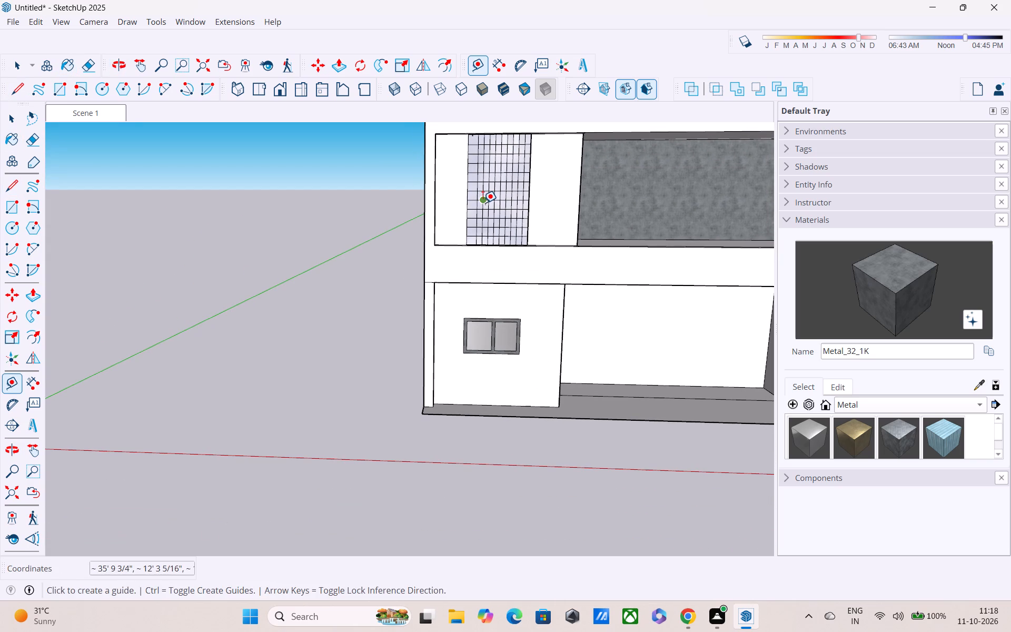
scroll(465, 166, up, 2)
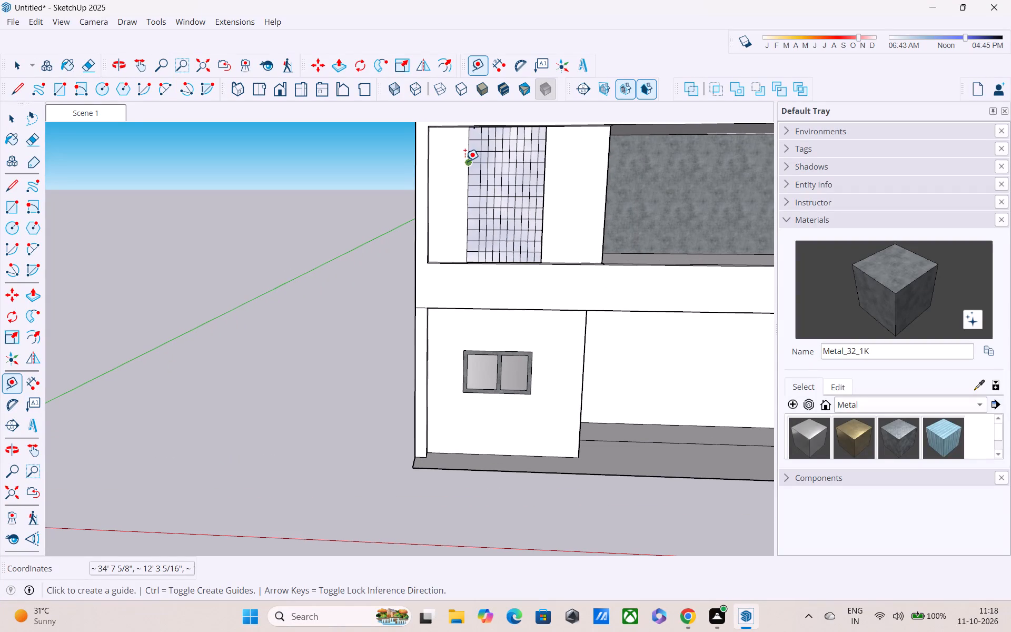
click(465, 161)
click(455, 176)
click(462, 161)
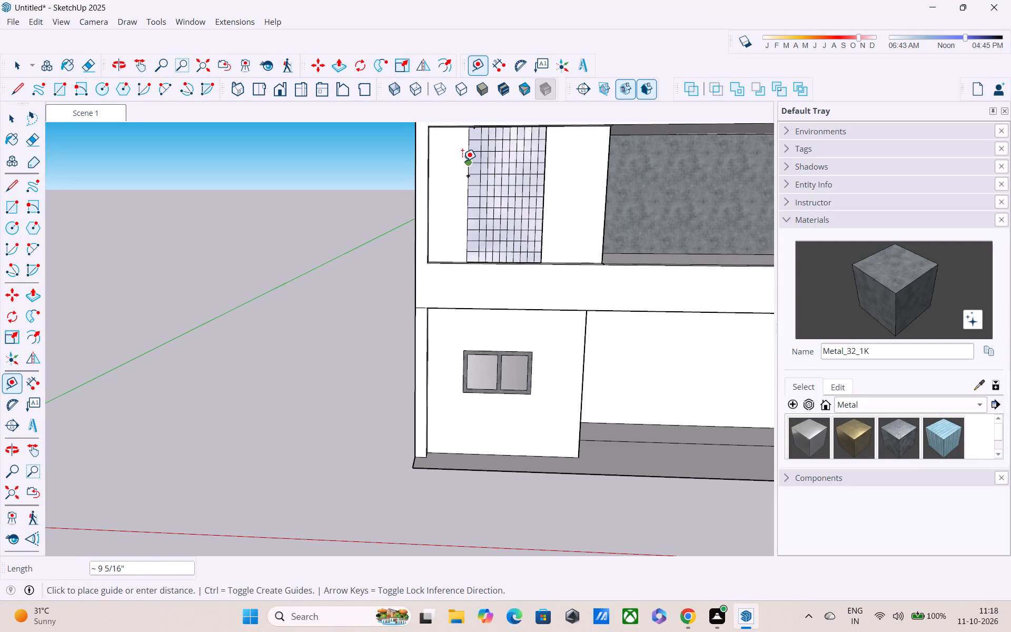
key(Escape)
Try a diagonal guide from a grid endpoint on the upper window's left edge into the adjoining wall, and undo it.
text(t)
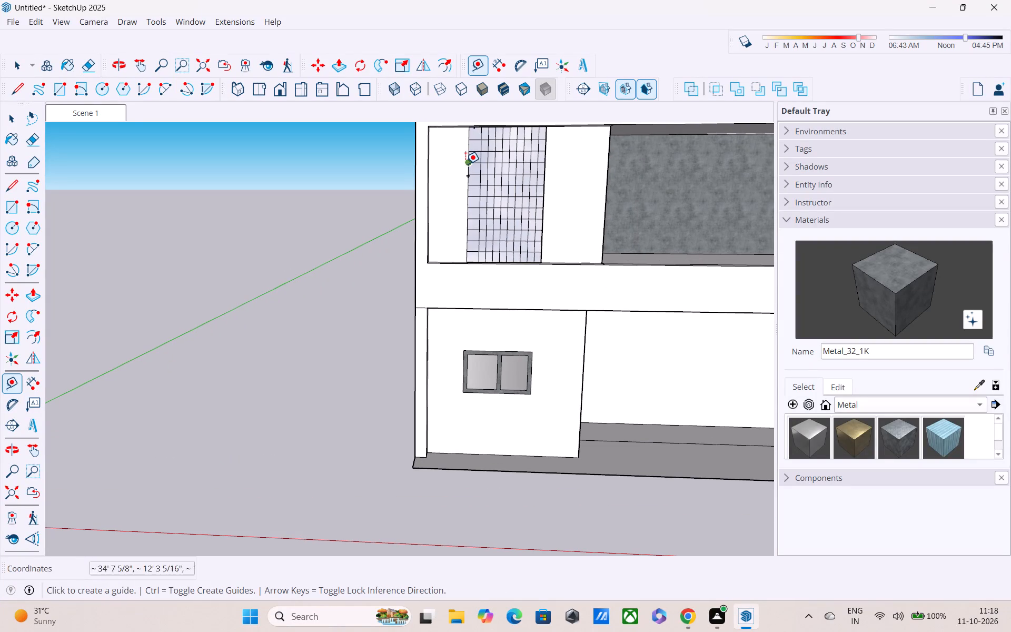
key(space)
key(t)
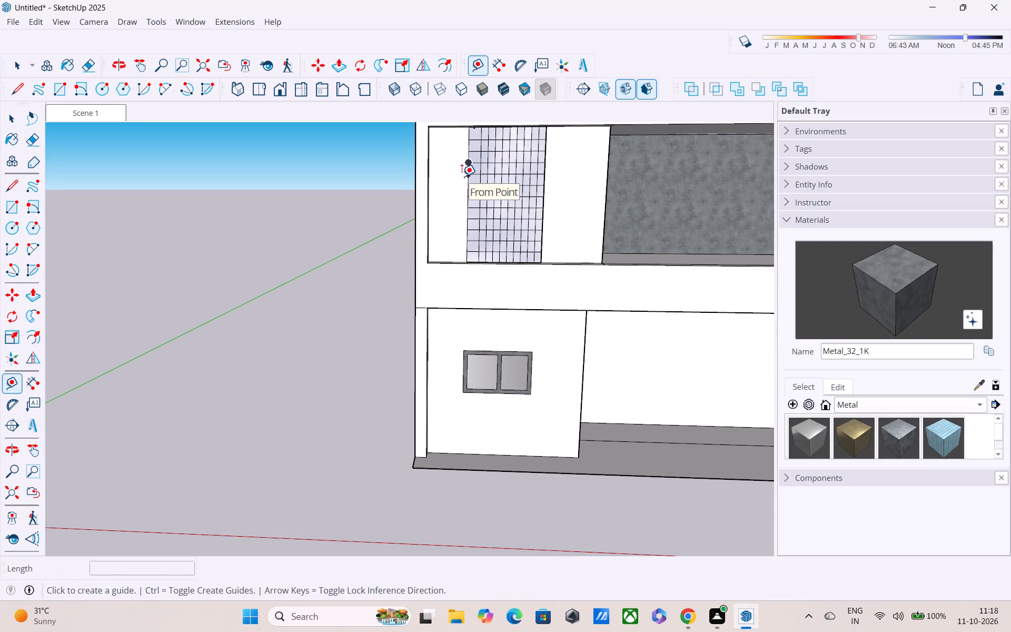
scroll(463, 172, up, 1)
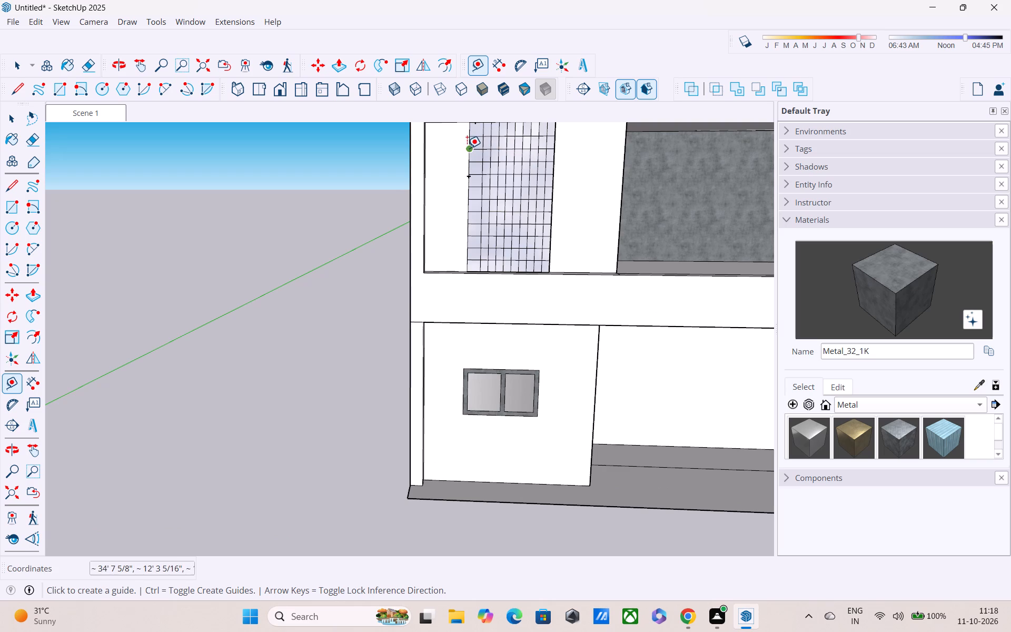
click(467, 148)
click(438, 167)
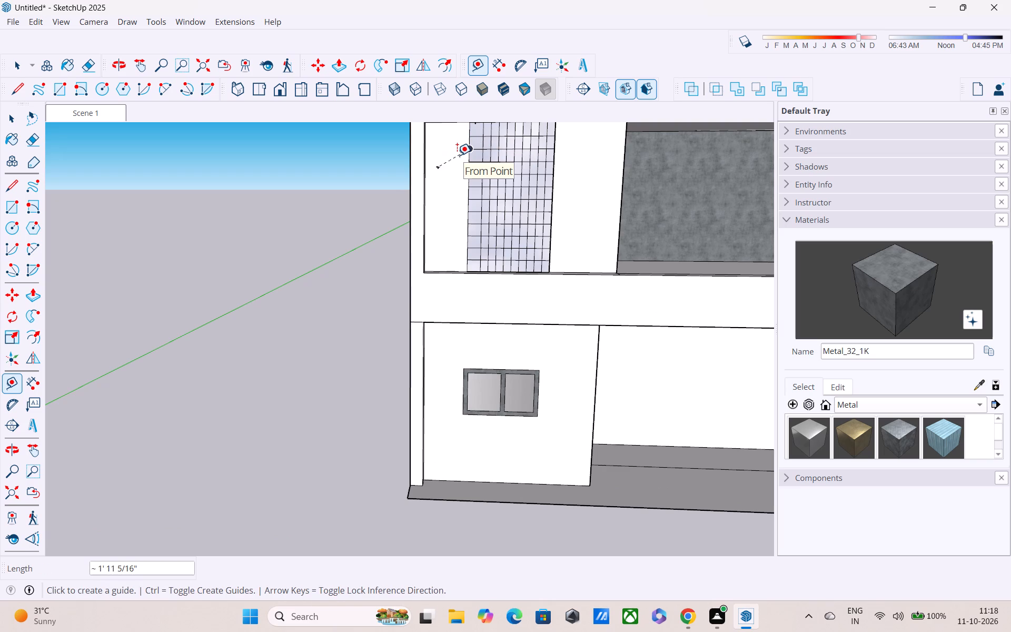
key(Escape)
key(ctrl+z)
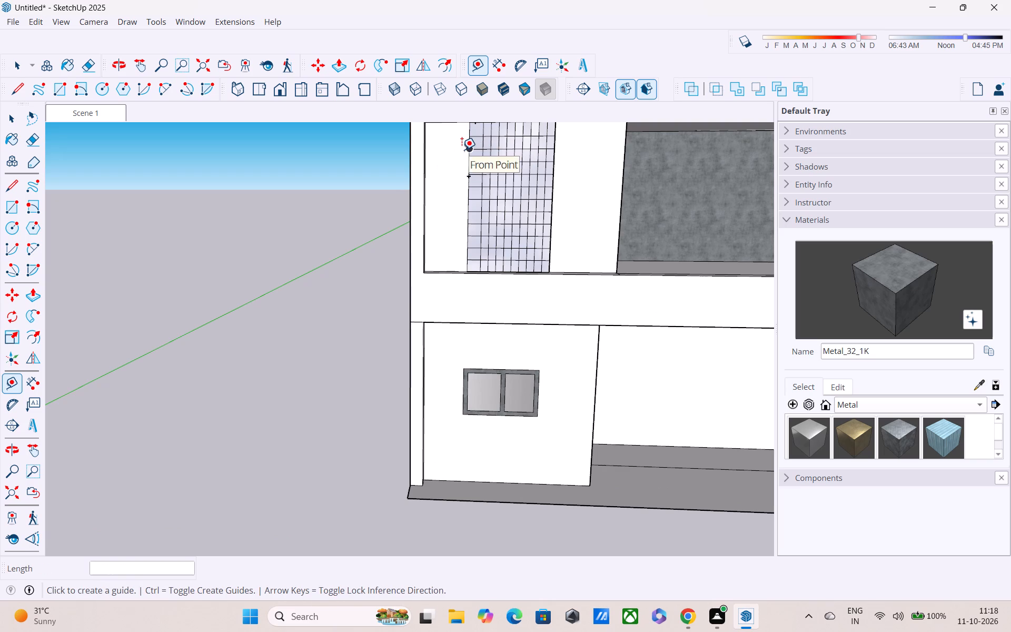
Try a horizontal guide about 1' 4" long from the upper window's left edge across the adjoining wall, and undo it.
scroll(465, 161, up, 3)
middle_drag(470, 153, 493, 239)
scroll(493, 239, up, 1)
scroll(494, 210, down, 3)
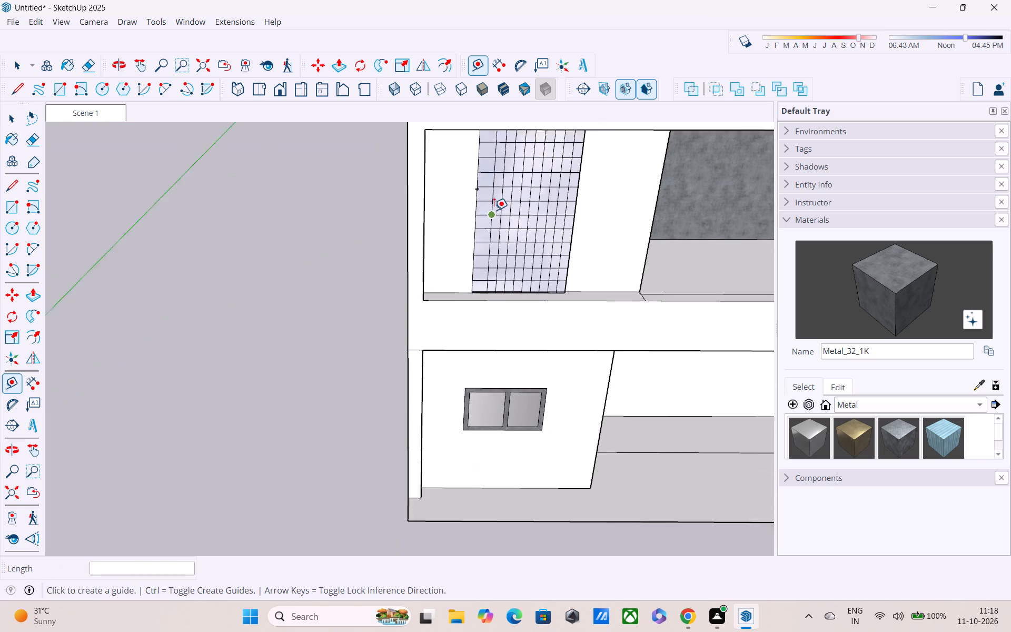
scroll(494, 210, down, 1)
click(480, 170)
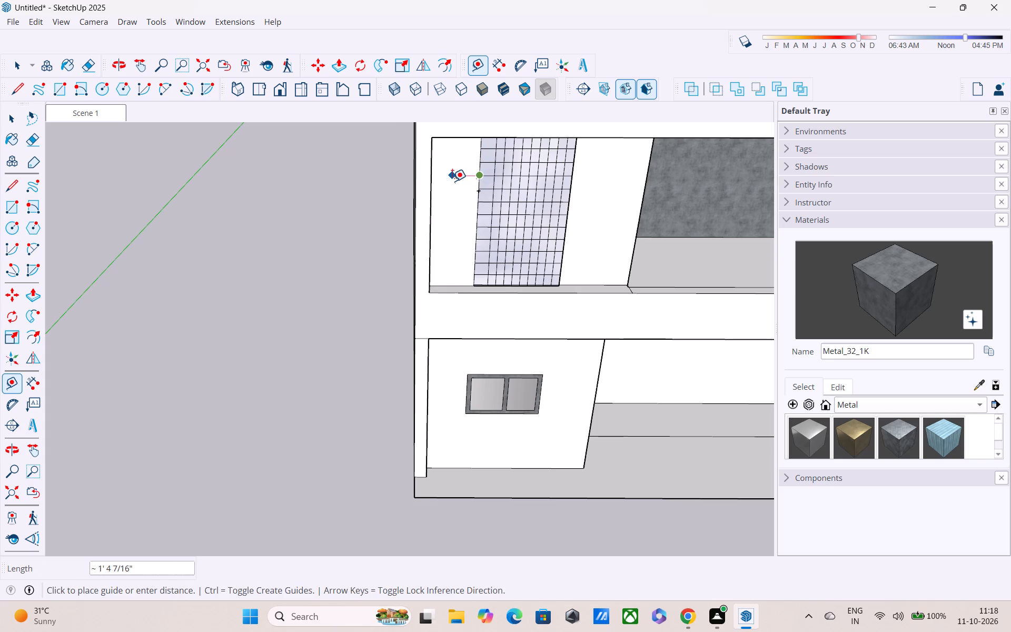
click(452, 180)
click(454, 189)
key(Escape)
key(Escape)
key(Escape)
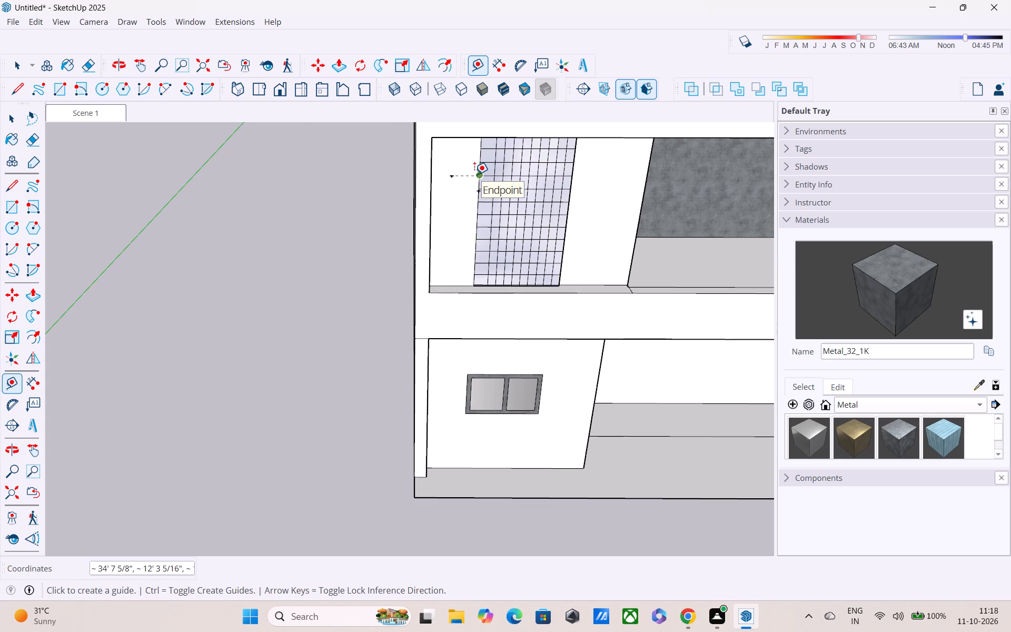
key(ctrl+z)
Place vertical guides 3" outside both the left and right edges of the upper floor's gridded window.
scroll(477, 167, up, 3)
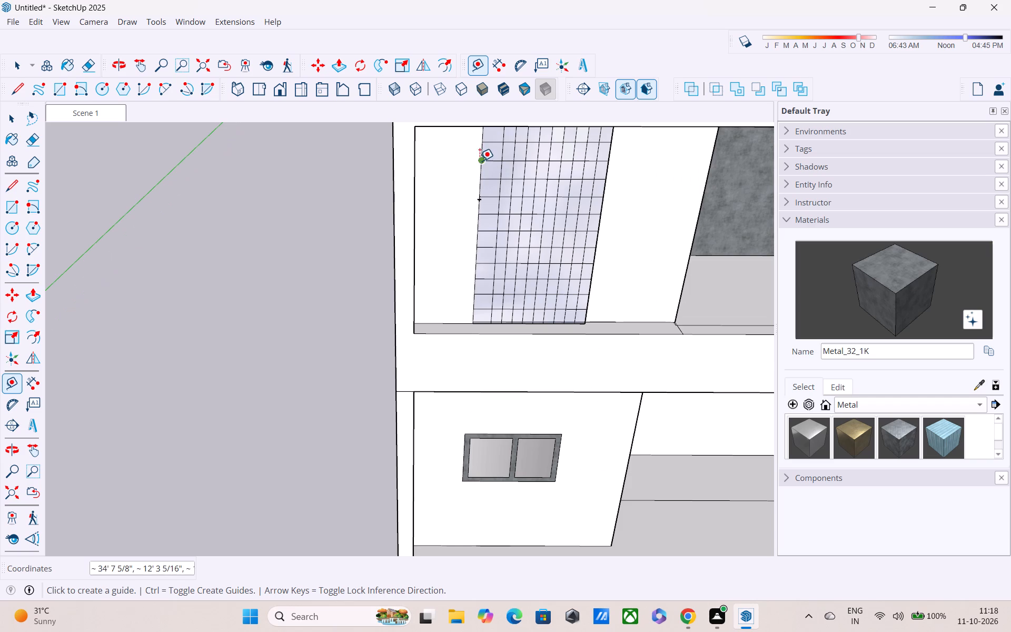
click(480, 169)
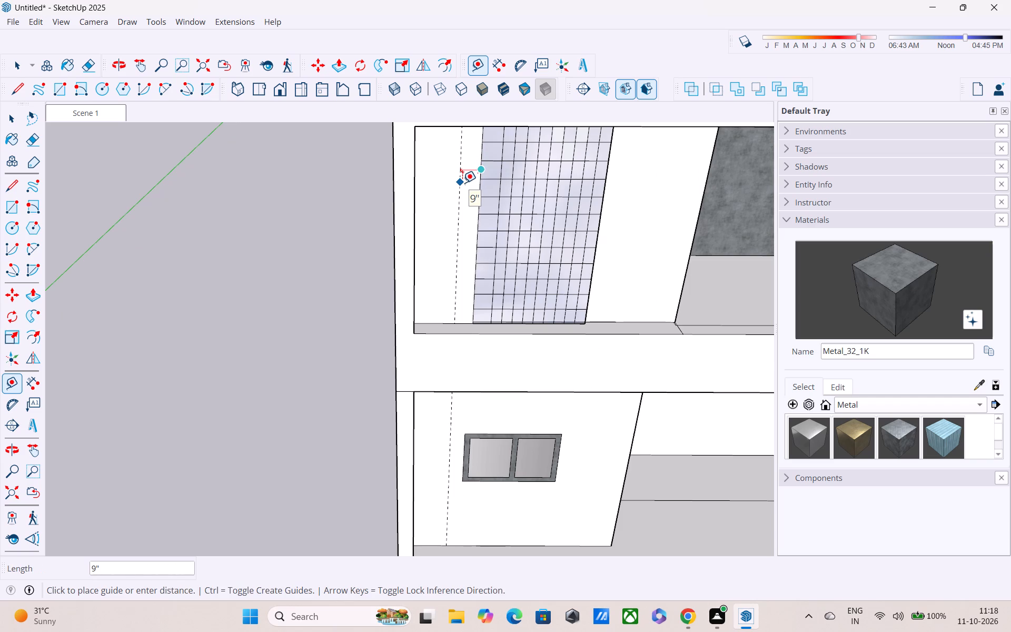
text(3")
key(Return)
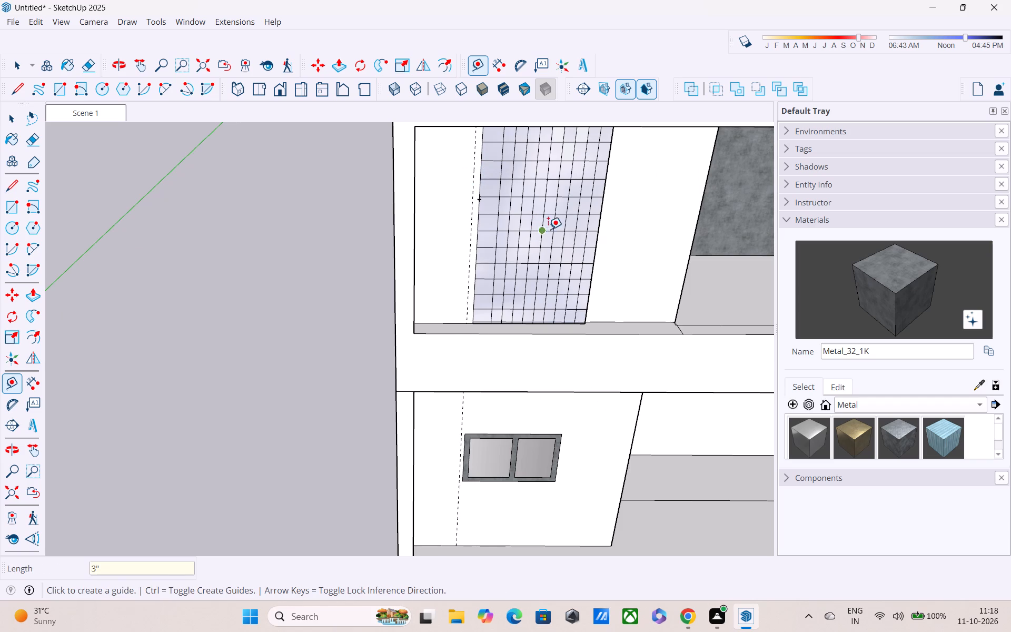
middle_drag(548, 229, 487, 177)
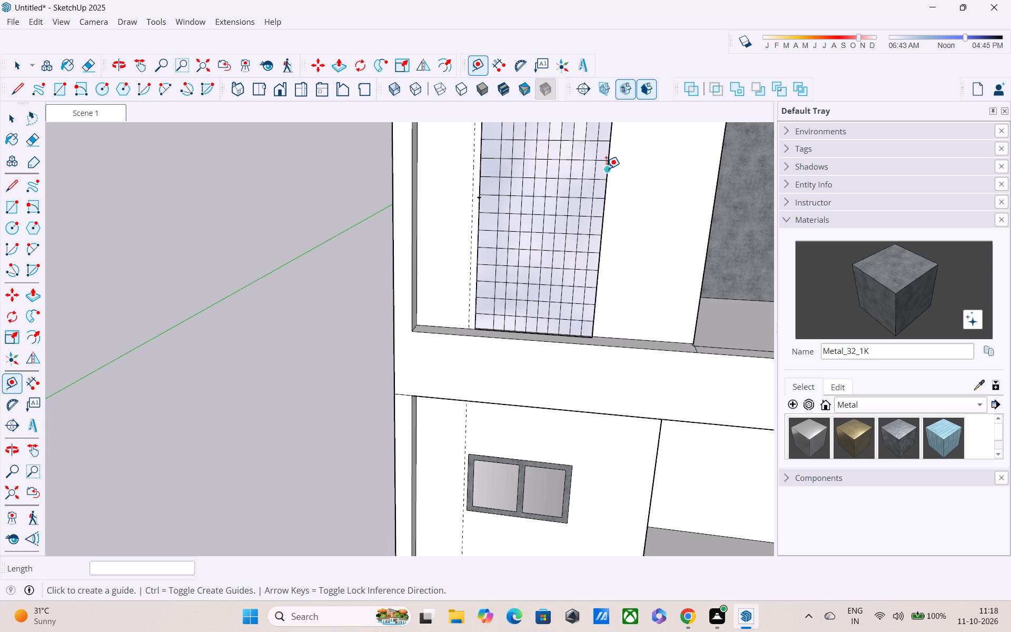
click(606, 169)
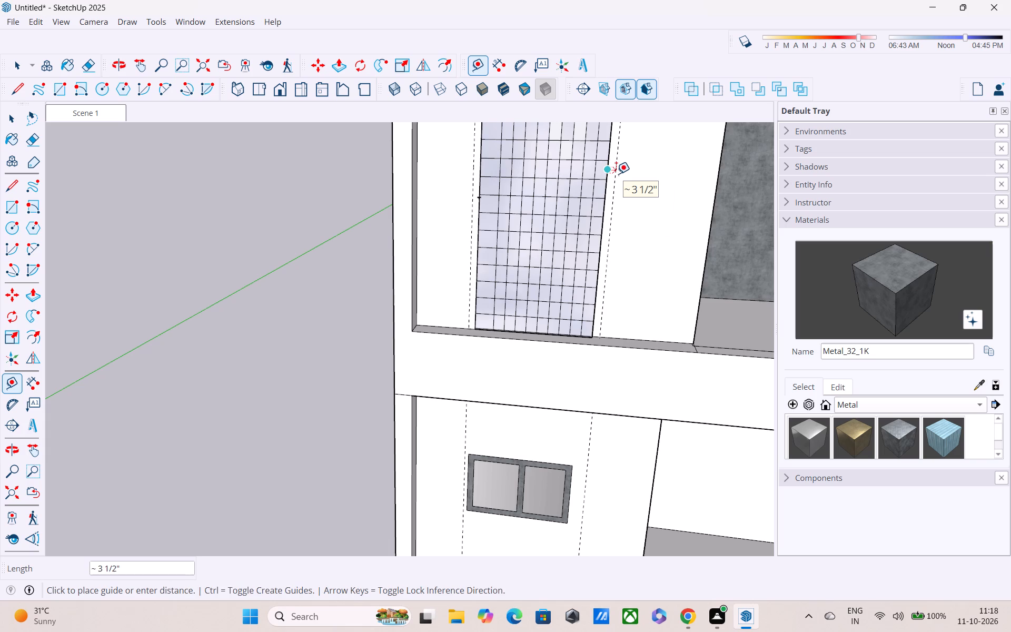
text(3")
key(Return)
key(Escape)
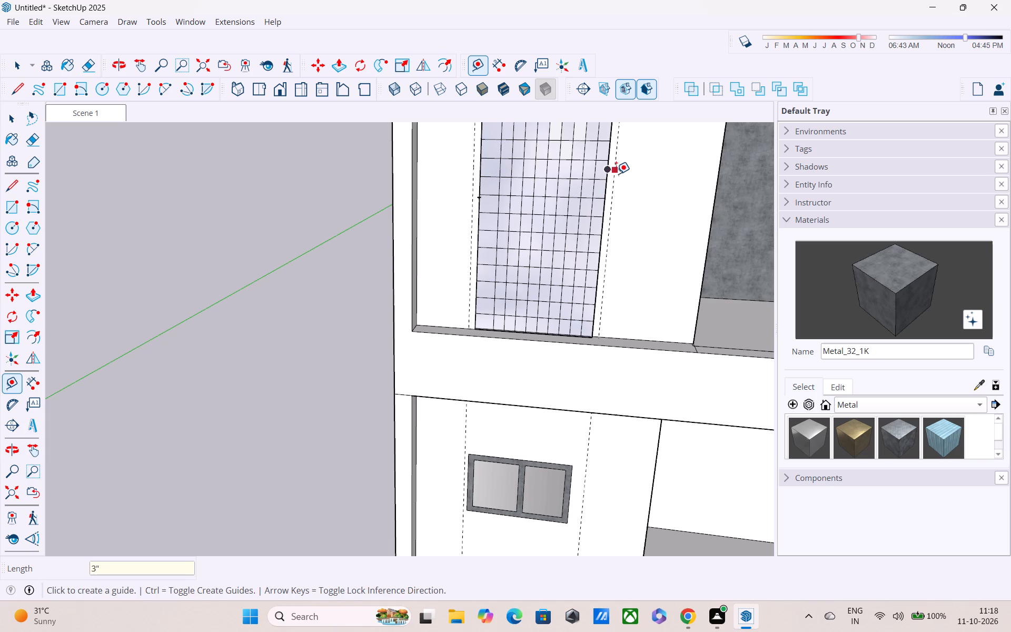
Draw an 8' 2" vertical line along the guide left of the upper gridded window, from the opening's top edge to its bottom.
scroll(594, 220, down, 2)
middle_drag(564, 214, 541, 139)
scroll(537, 136, down, 1)
scroll(520, 142, up, 3)
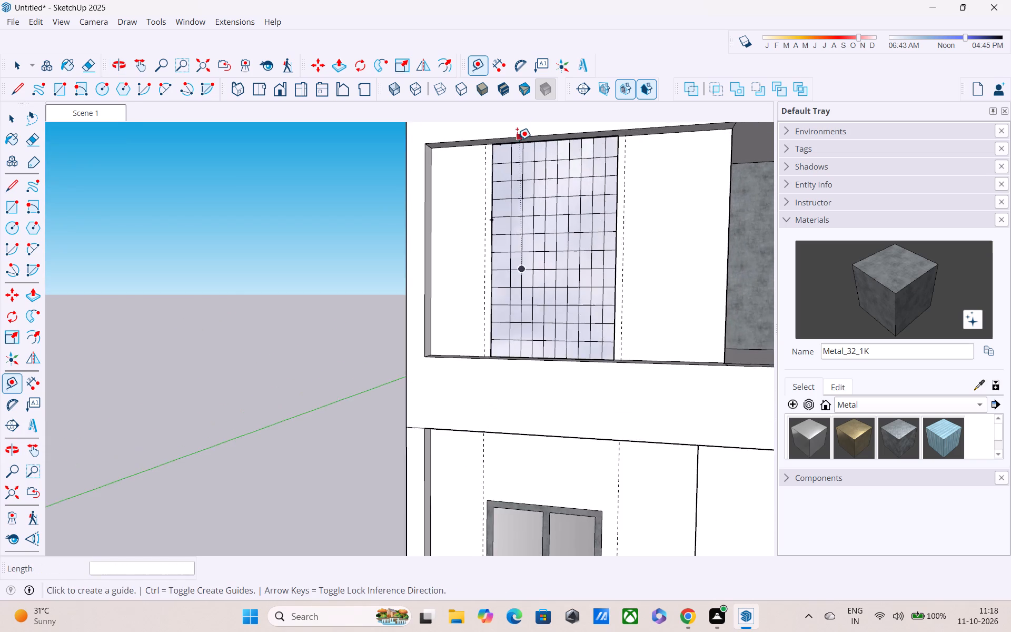
middle_drag(515, 140, 474, 42)
middle_drag(475, 190, 347, 214)
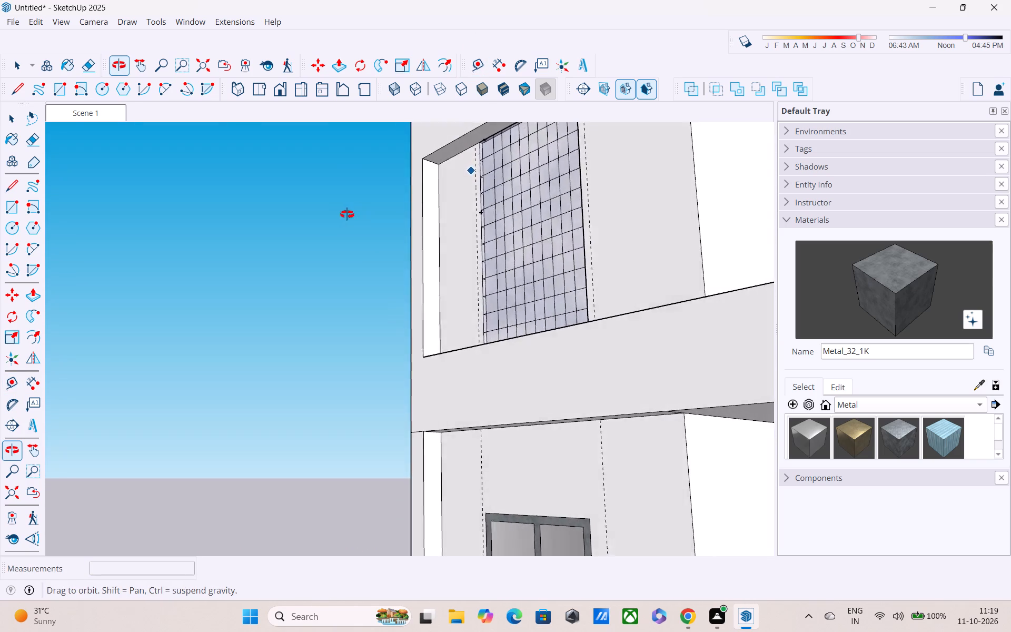
middle_drag(347, 214, 517, 226)
key(Escape)
scroll(467, 226, up, 2)
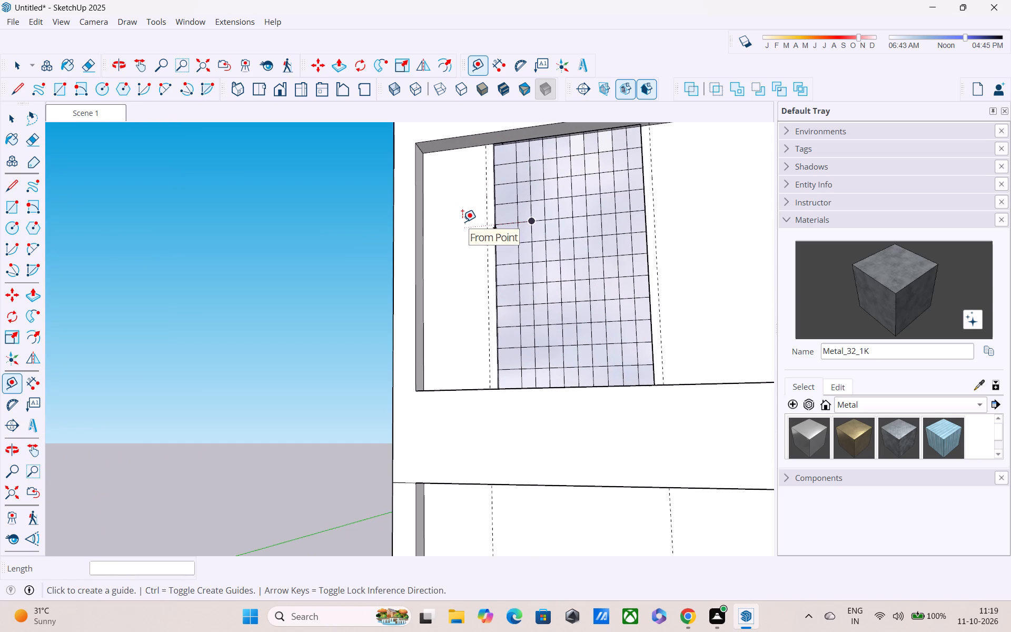
text(l)
key(space)
key(l)
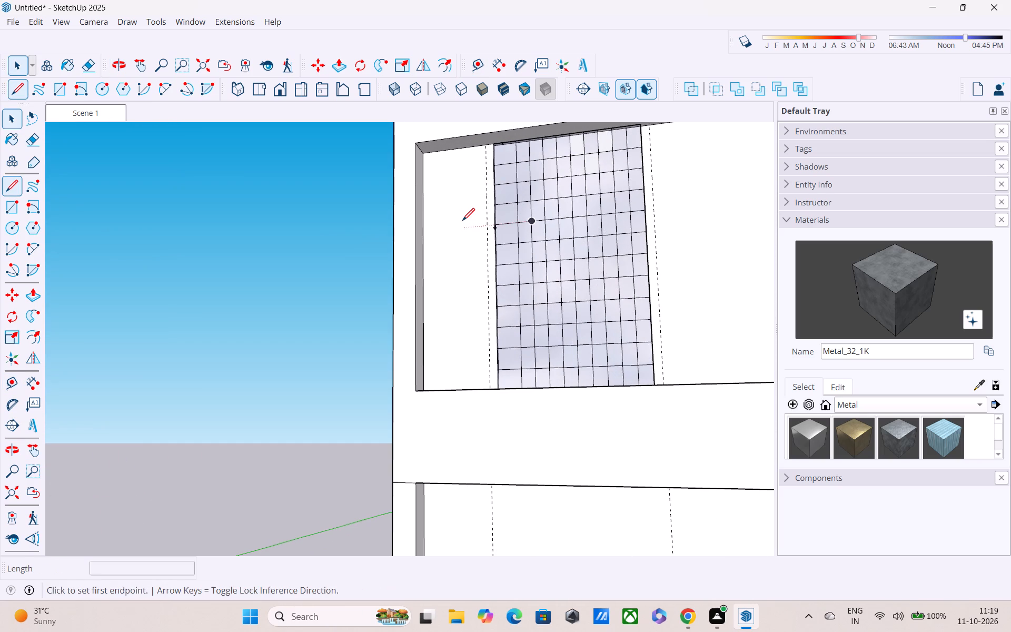
scroll(476, 172, up, 3)
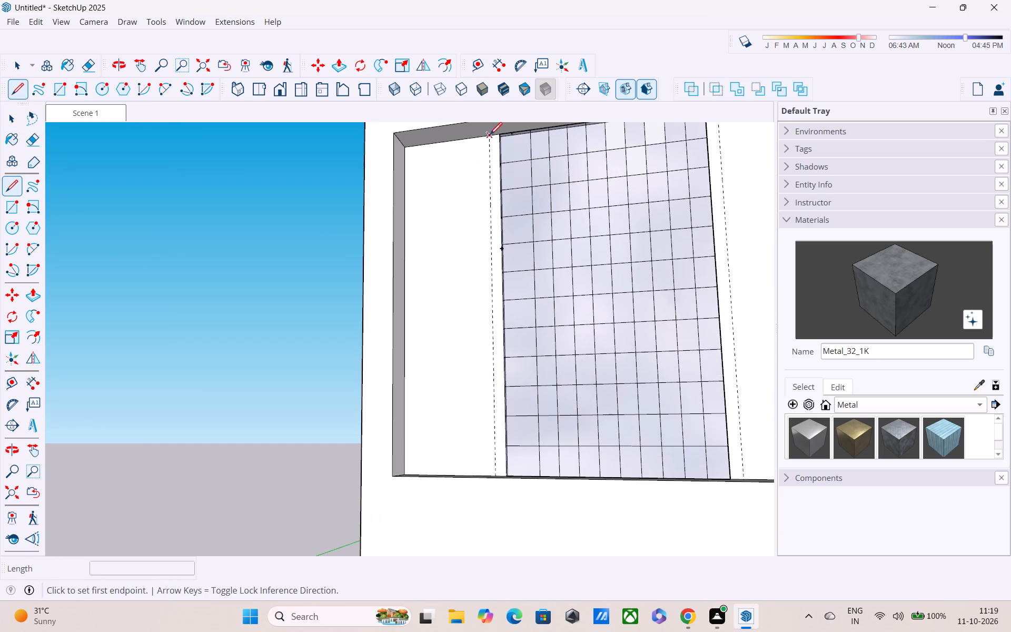
click(490, 136)
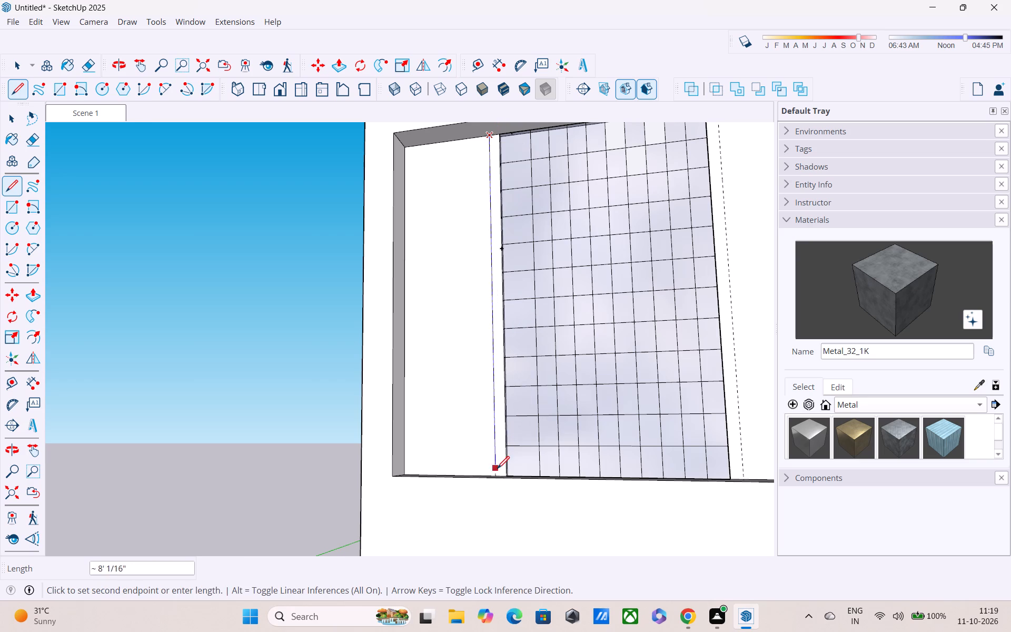
click(494, 473)
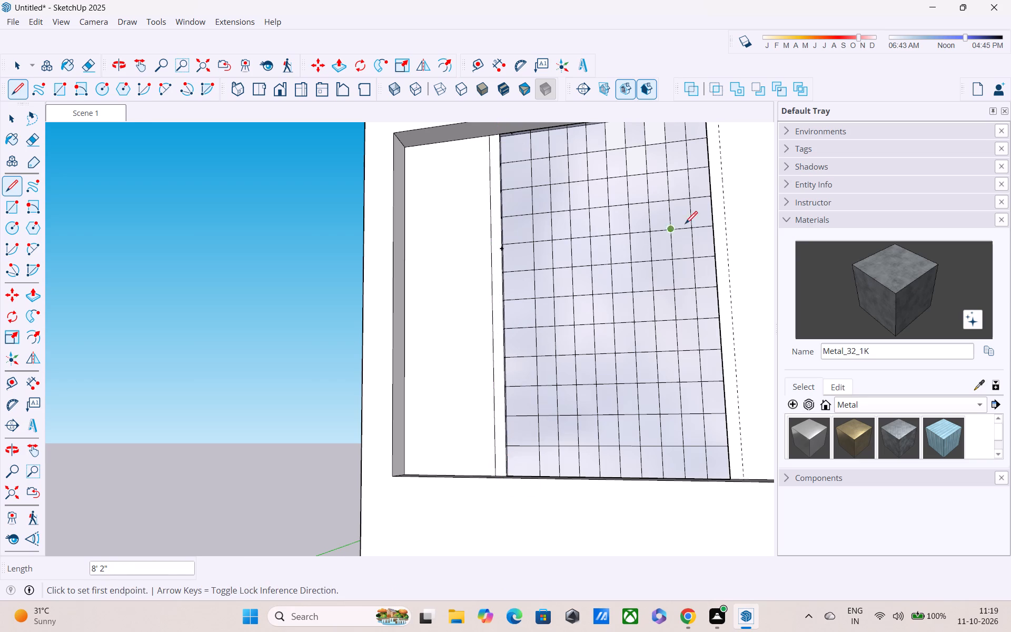
Draw a vertical line along the guide right of the gridded window, from just below the opening's top edge to its bottom.
middle_drag(694, 219, 586, 298)
scroll(591, 282, down, 5)
scroll(691, 187, up, 2)
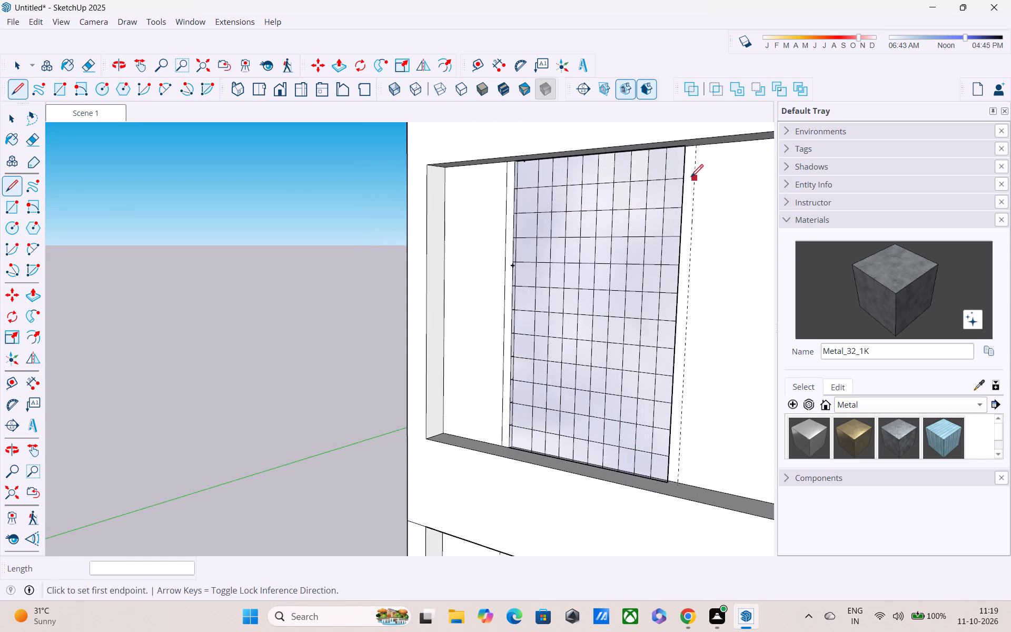
middle_drag(691, 174, 686, 122)
scroll(683, 146, up, 2)
click(683, 147)
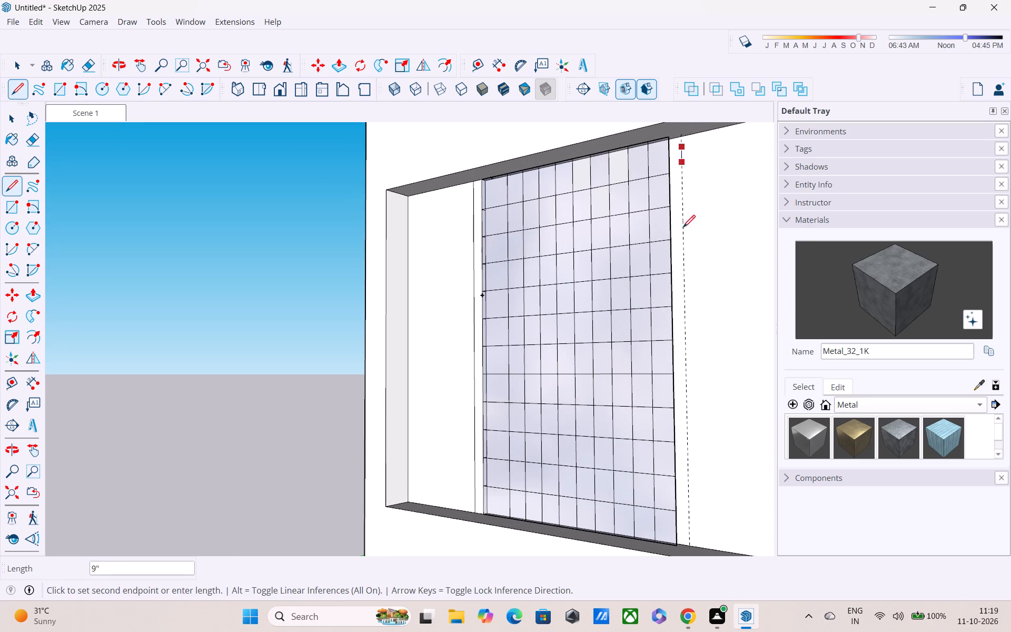
middle_drag(678, 329, 663, 236)
scroll(663, 236, down, 1)
middle_drag(711, 446, 711, 447)
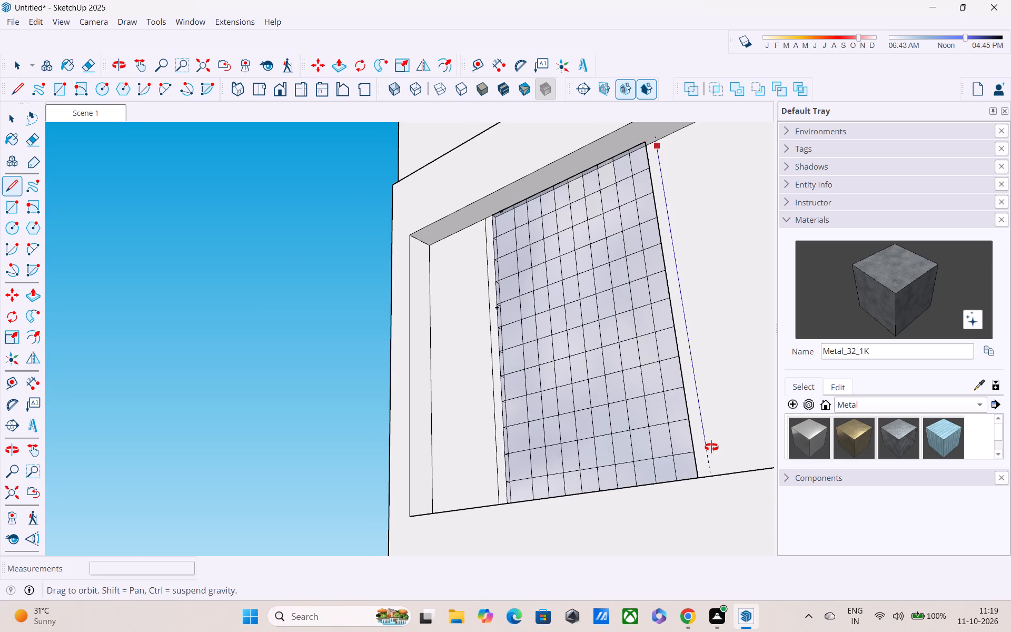
middle_drag(711, 447, 658, 523)
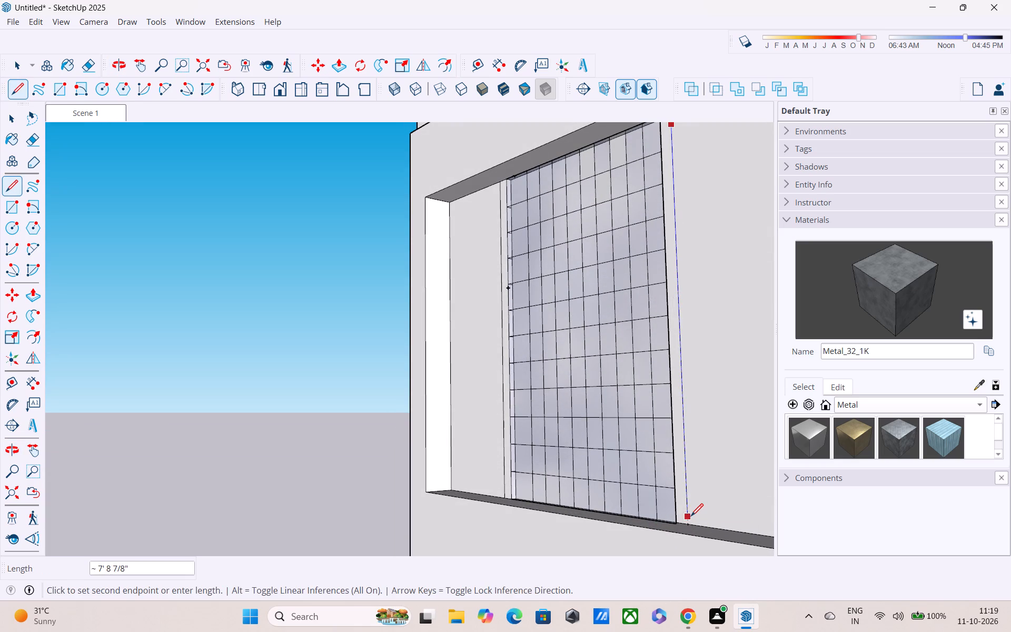
click(689, 521)
key(Escape)
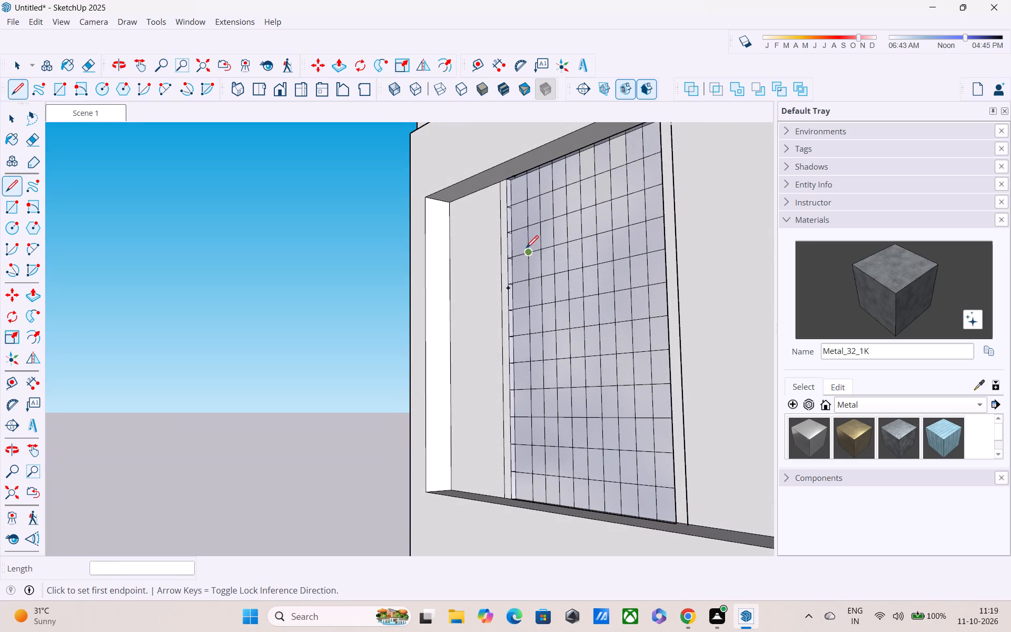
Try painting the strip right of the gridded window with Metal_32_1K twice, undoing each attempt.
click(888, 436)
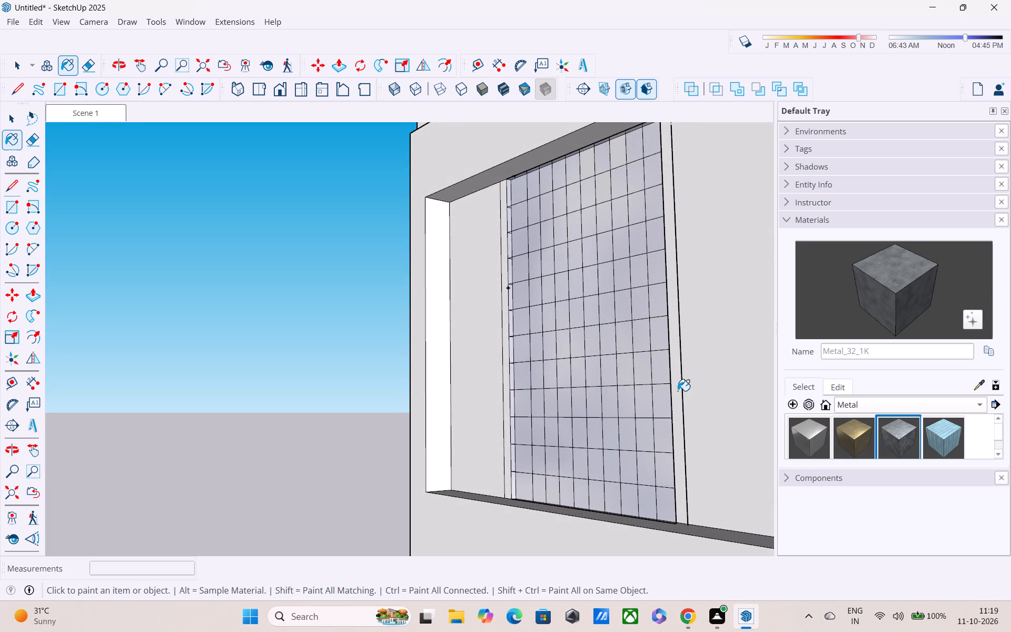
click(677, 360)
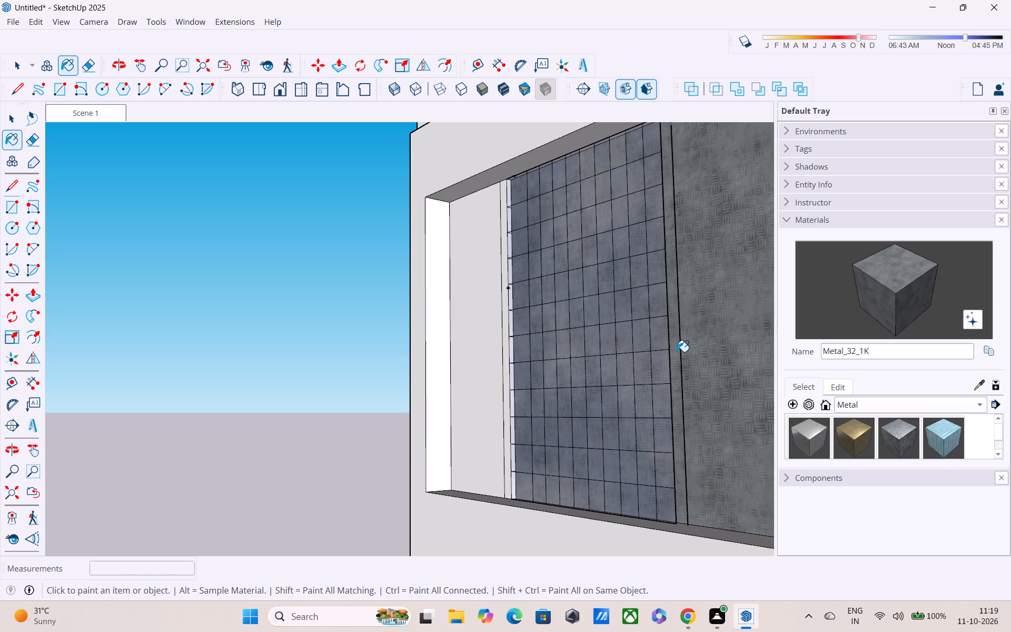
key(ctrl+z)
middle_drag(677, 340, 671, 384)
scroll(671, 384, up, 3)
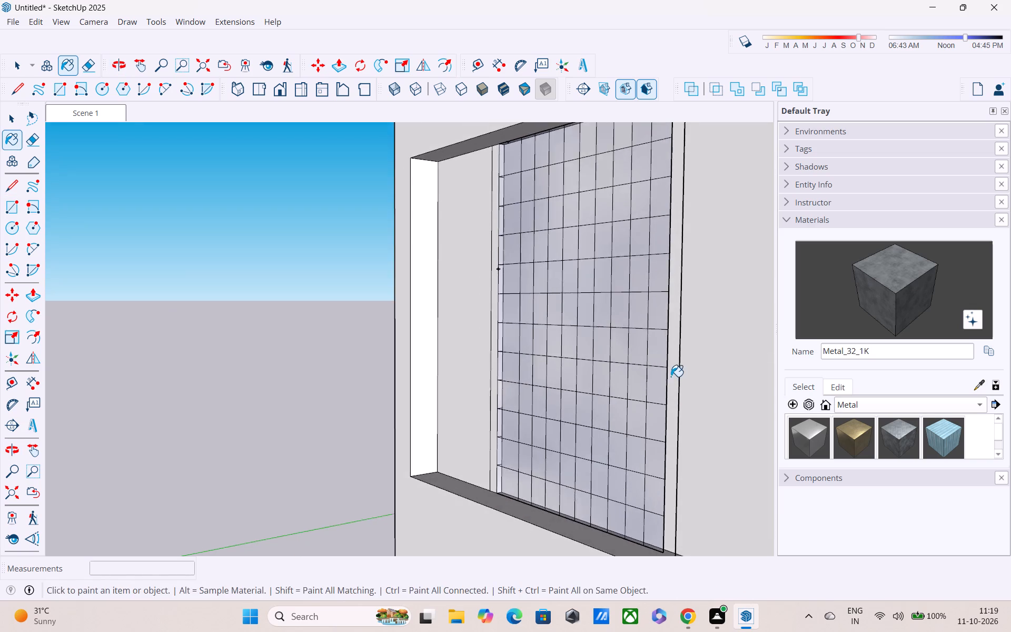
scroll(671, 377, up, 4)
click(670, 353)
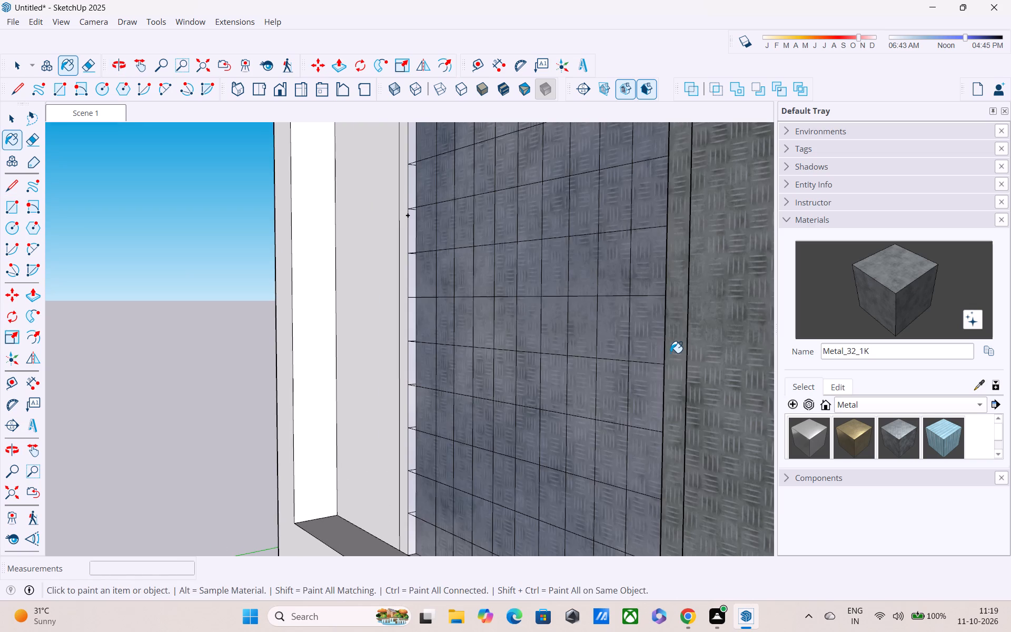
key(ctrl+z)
Paint the narrow border strip left of the gridded window with Metal_32_1K.
middle_drag(692, 343, 569, 380)
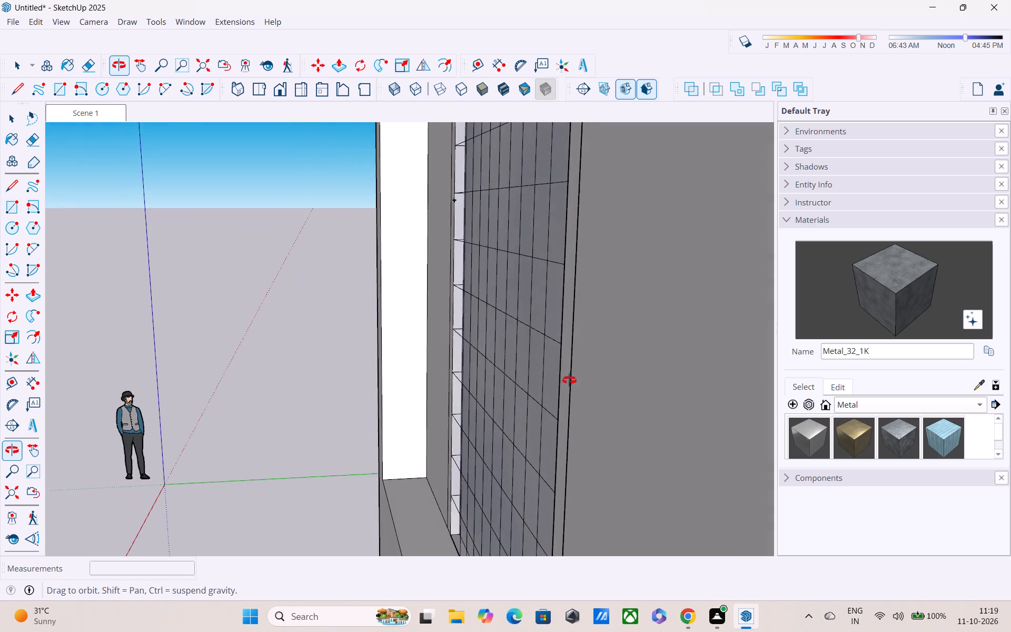
middle_drag(569, 380, 709, 333)
middle_drag(412, 366, 548, 339)
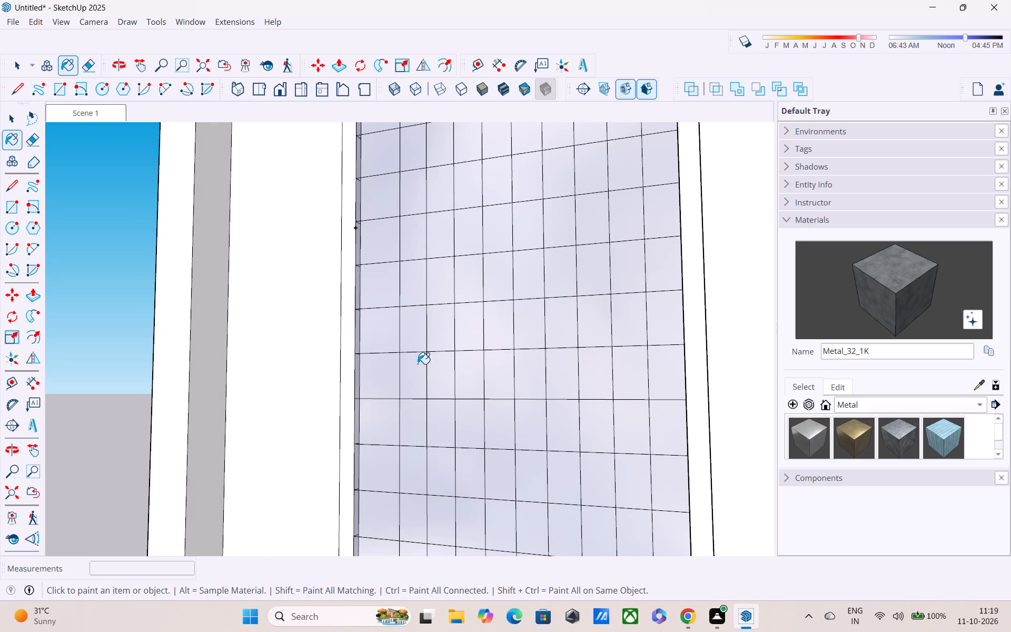
click(349, 368)
Extend the vertical line right of the gridded window from its upper endpoint to the top edge of the wall opening.
middle_drag(365, 355, 450, 362)
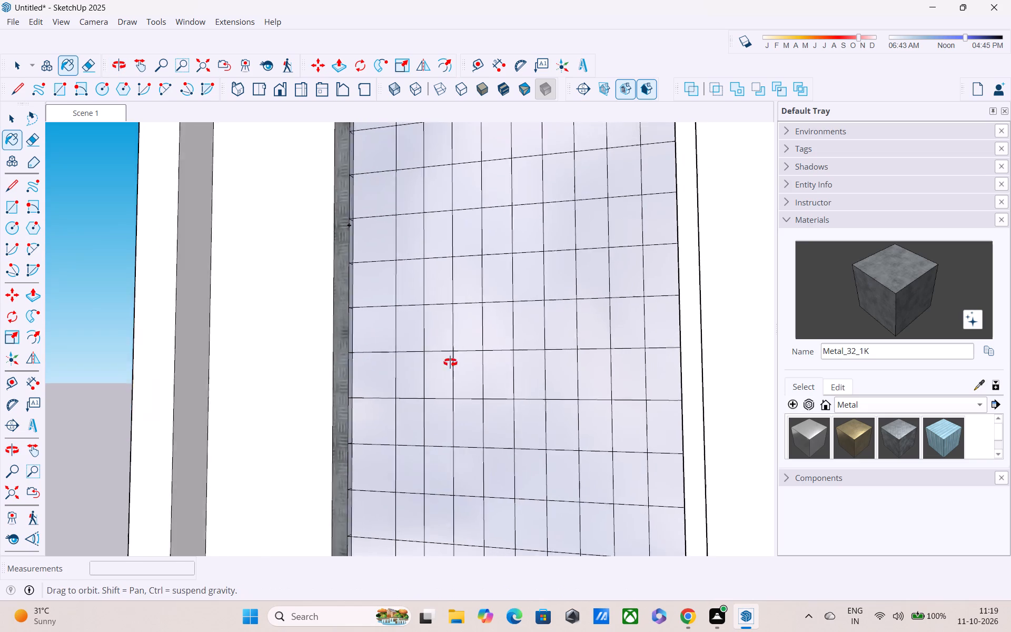
middle_drag(450, 362, 549, 370)
scroll(549, 370, up, 1)
scroll(549, 370, down, 5)
middle_drag(609, 318, 587, 366)
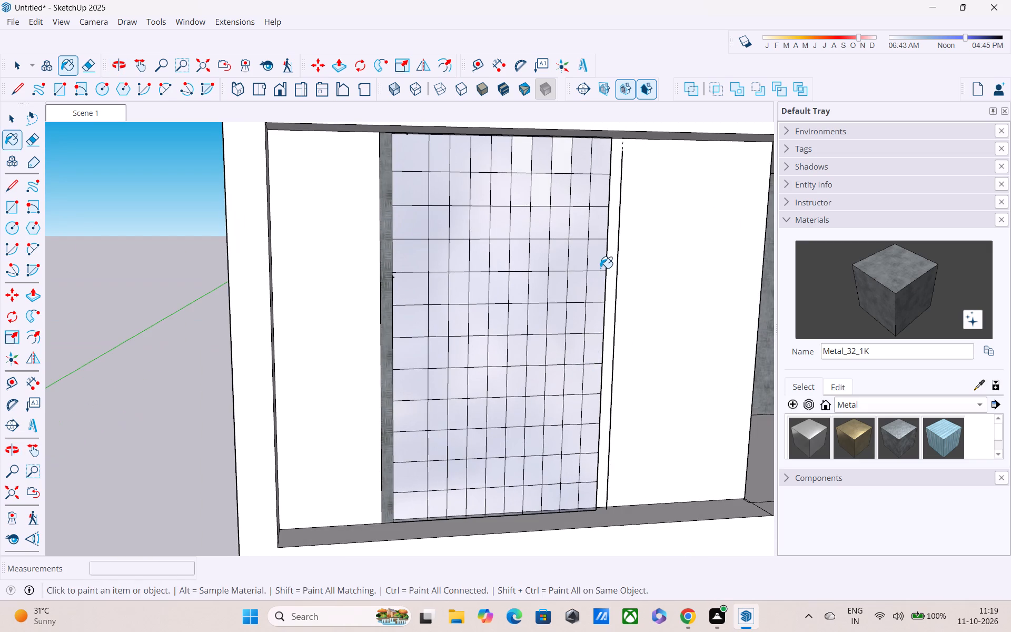
key(Escape)
key(l)
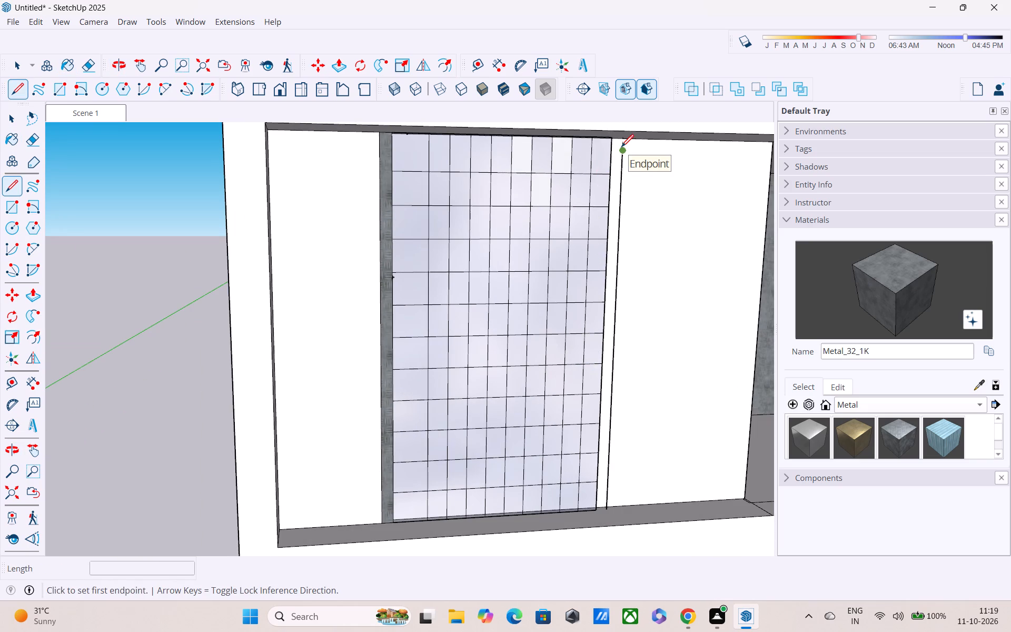
click(623, 151)
click(621, 142)
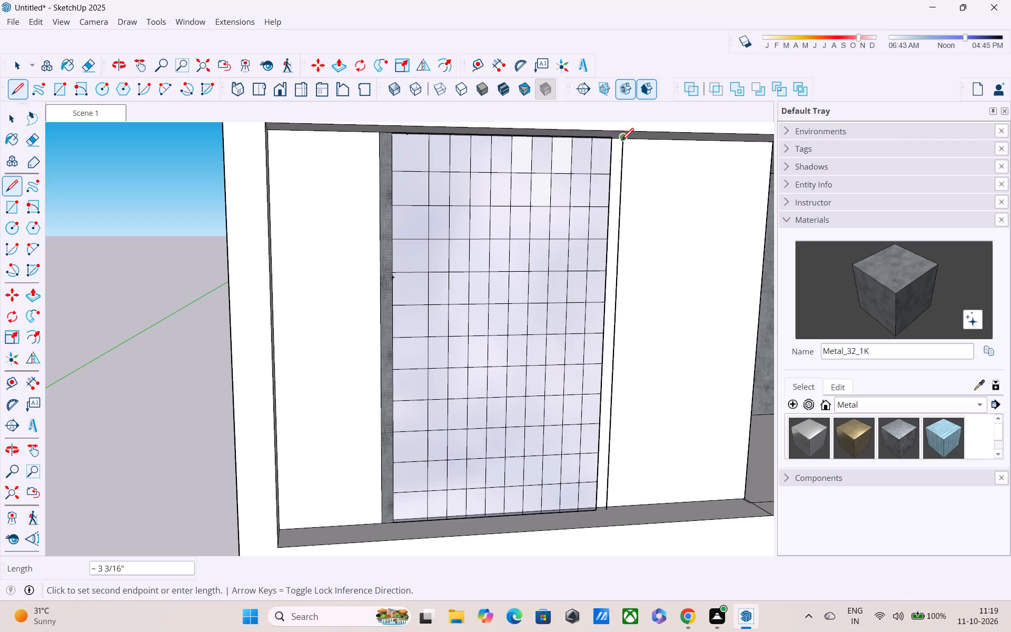
key(Escape)
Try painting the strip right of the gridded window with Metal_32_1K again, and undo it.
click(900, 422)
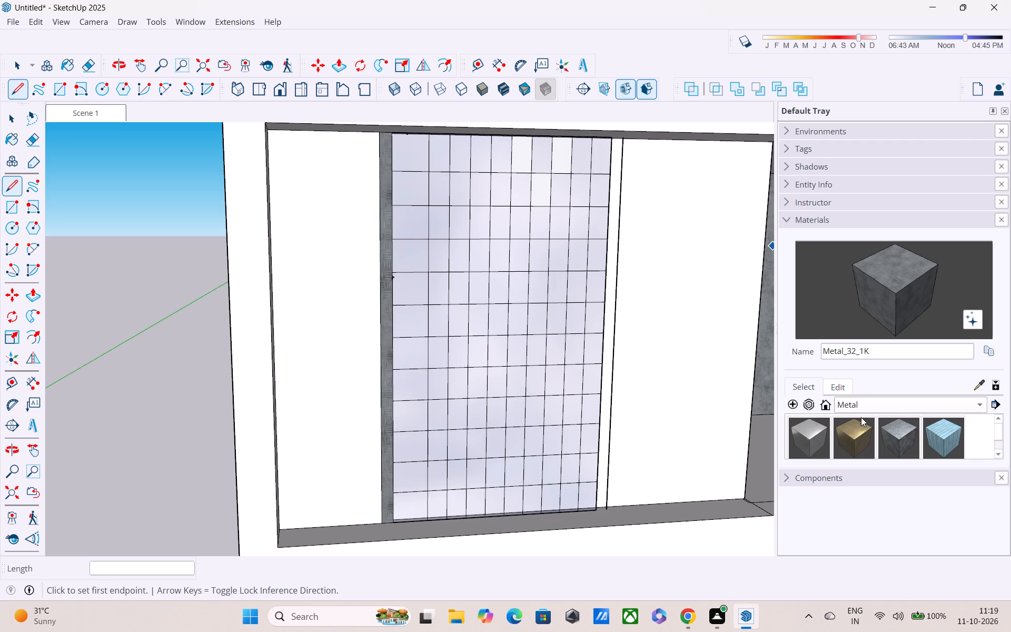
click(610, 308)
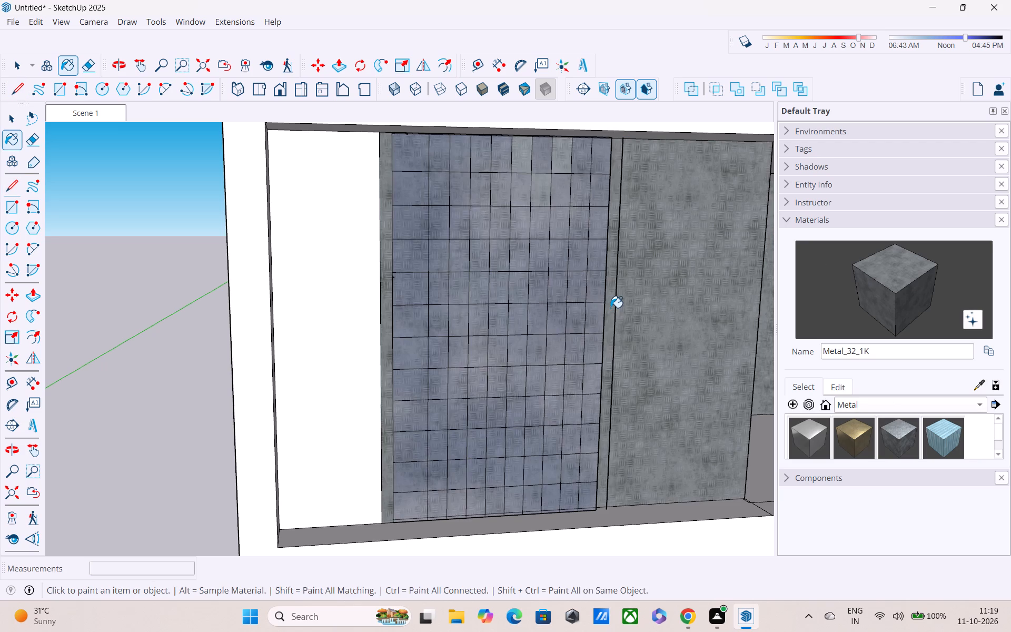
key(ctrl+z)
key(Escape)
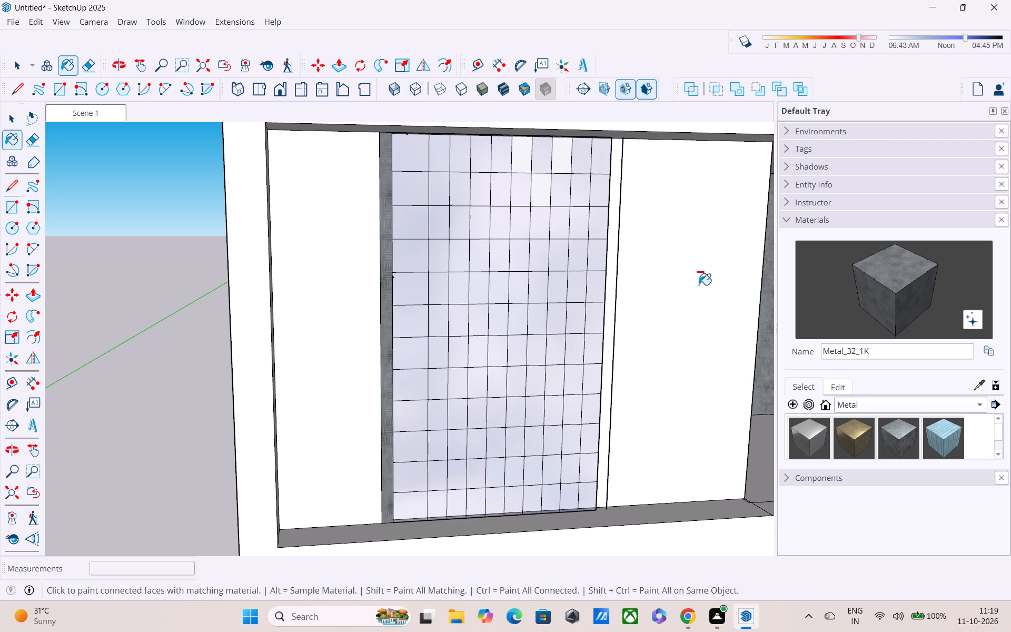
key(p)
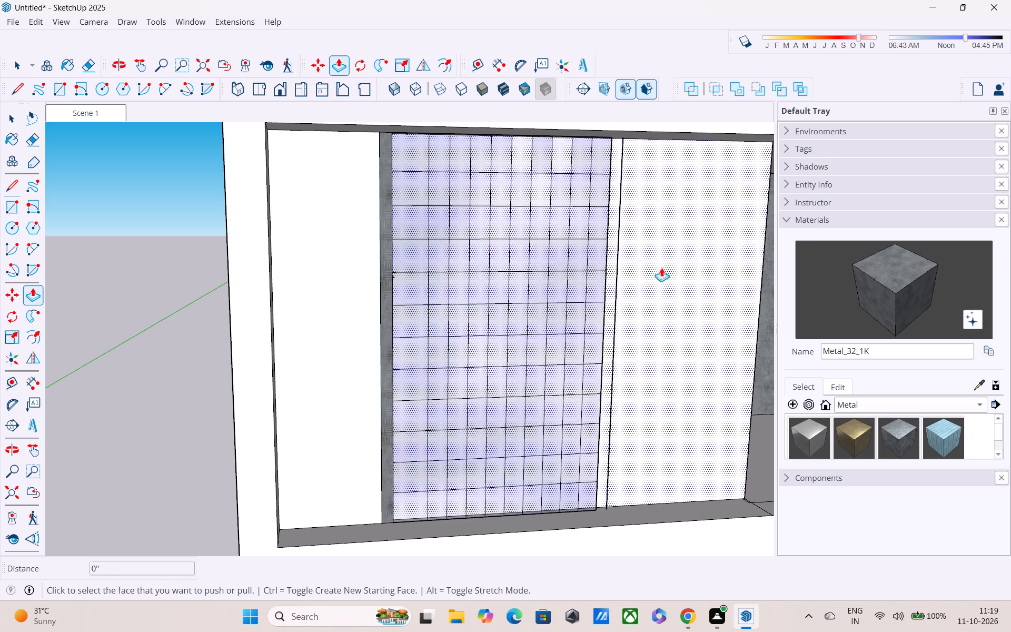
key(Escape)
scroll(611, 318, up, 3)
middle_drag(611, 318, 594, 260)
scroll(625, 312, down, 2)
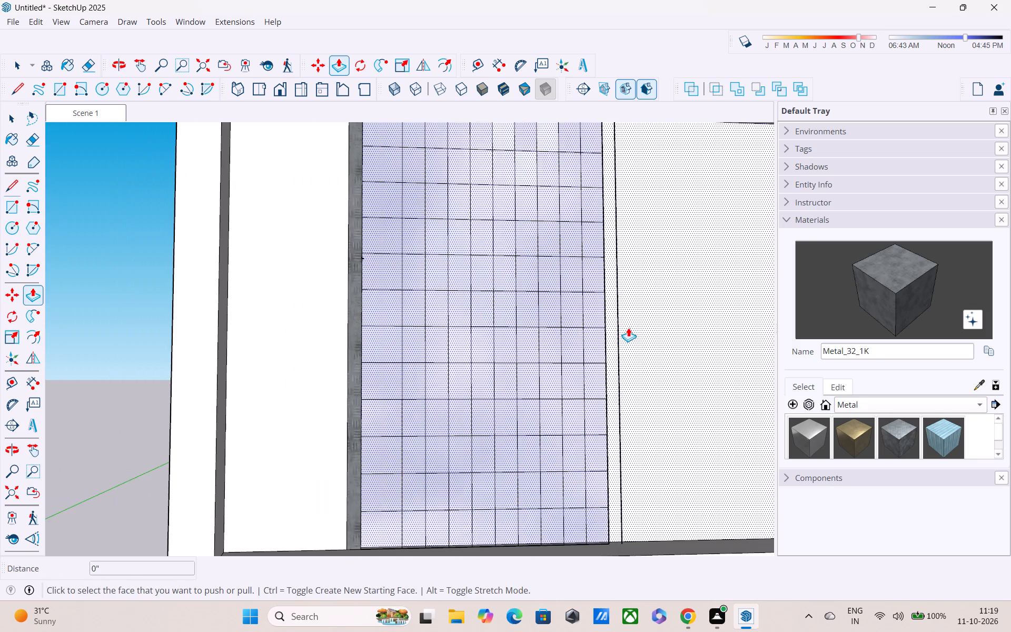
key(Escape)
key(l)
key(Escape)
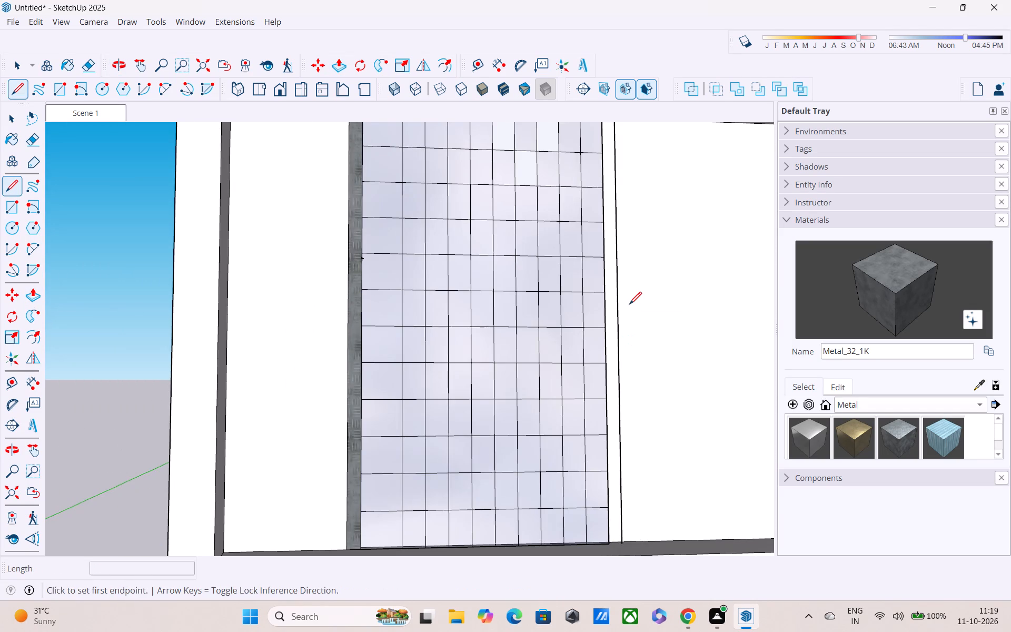
Draw an 8' 2" by 3" rectangle over the strip right of the gridded window, from the window's top corner to the border line's bottom endpoint.
key(r)
middle_drag(630, 272, 634, 381)
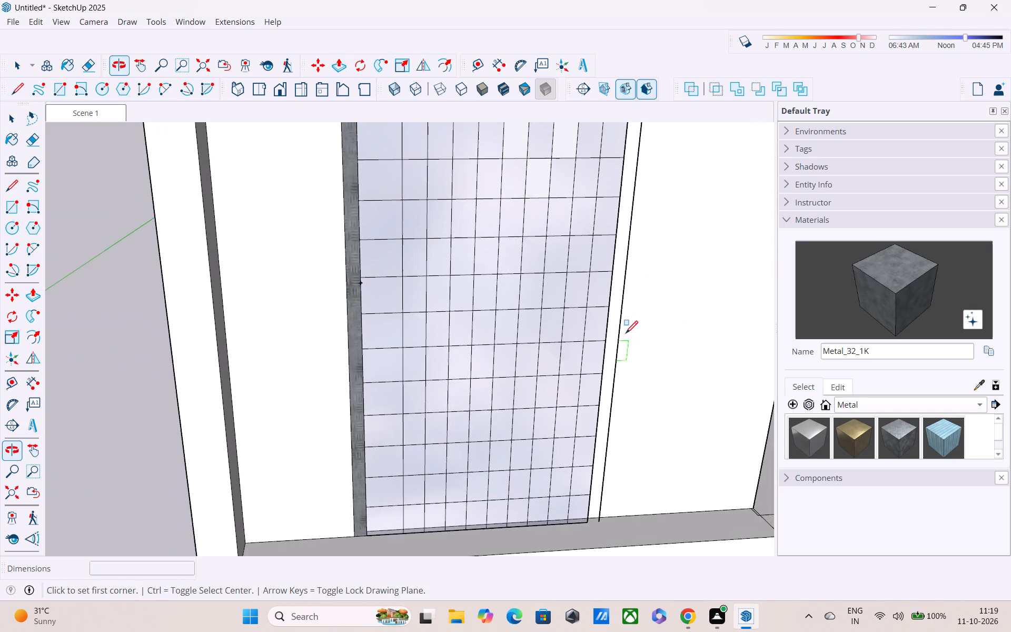
scroll(620, 310, down, 3)
middle_drag(618, 245, 613, 154)
scroll(619, 156, up, 2)
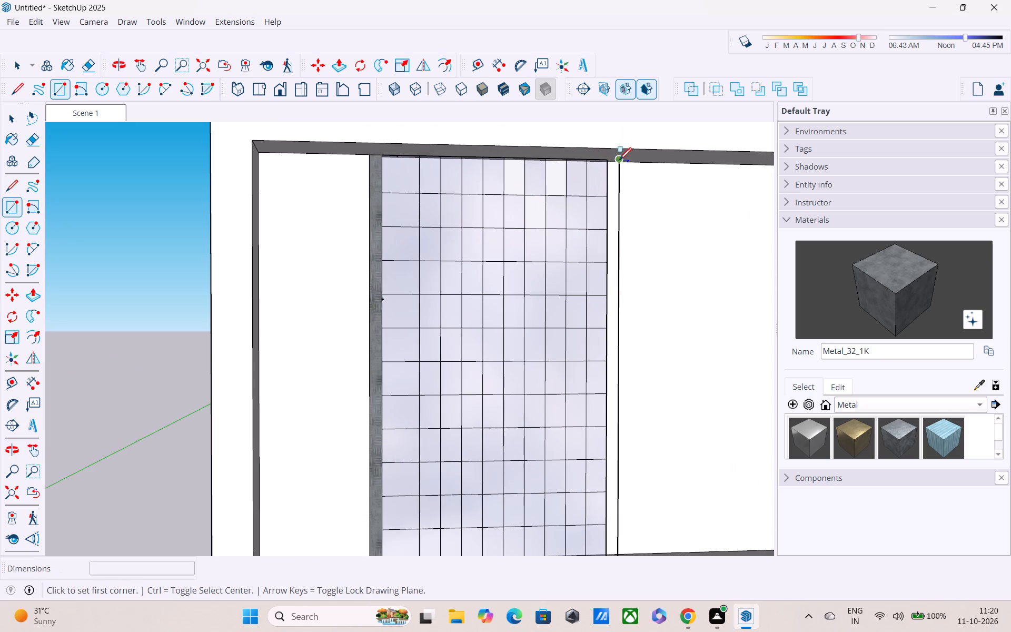
click(608, 165)
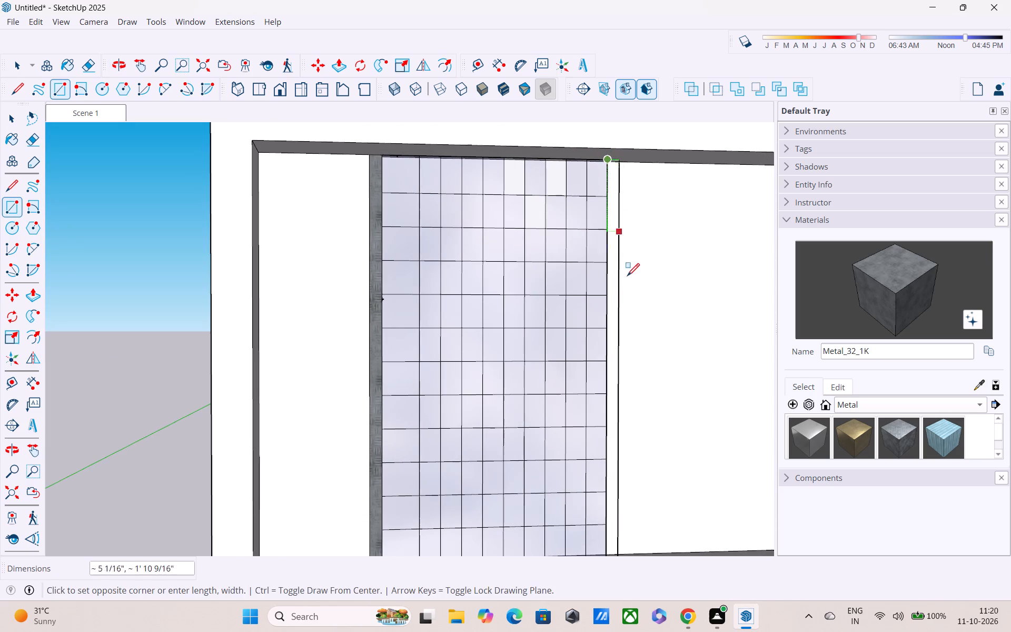
middle_drag(636, 321, 601, 247)
scroll(609, 326, down, 2)
scroll(625, 450, down, 1)
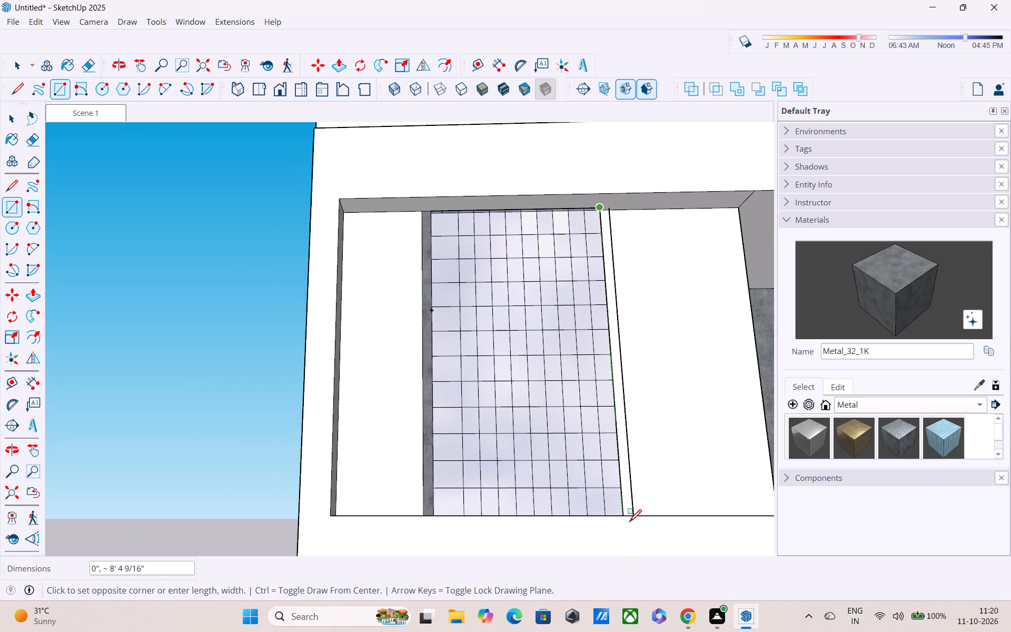
middle_drag(628, 520, 619, 548)
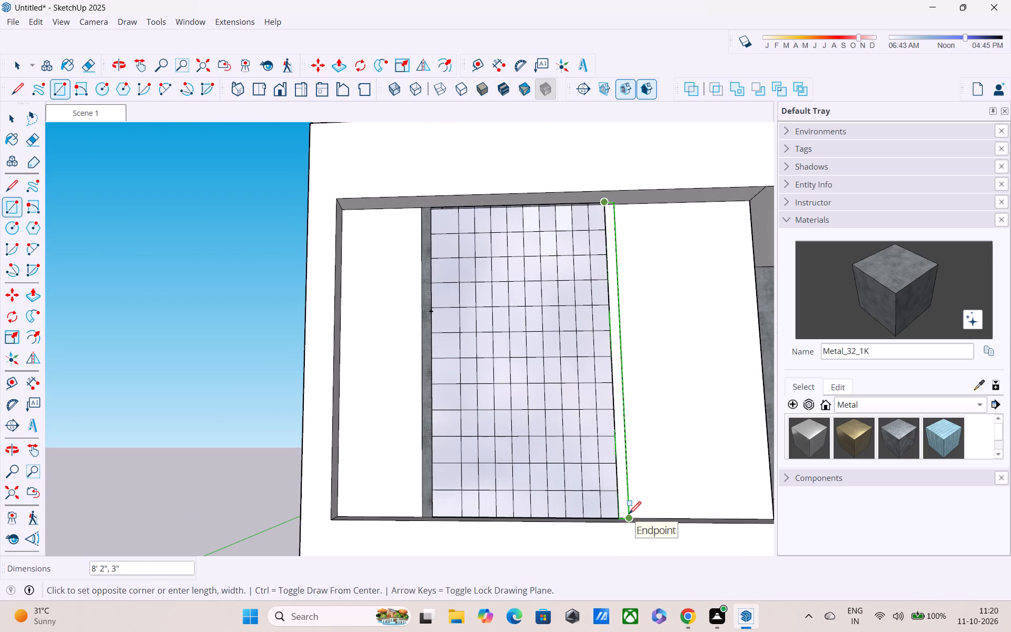
click(630, 515)
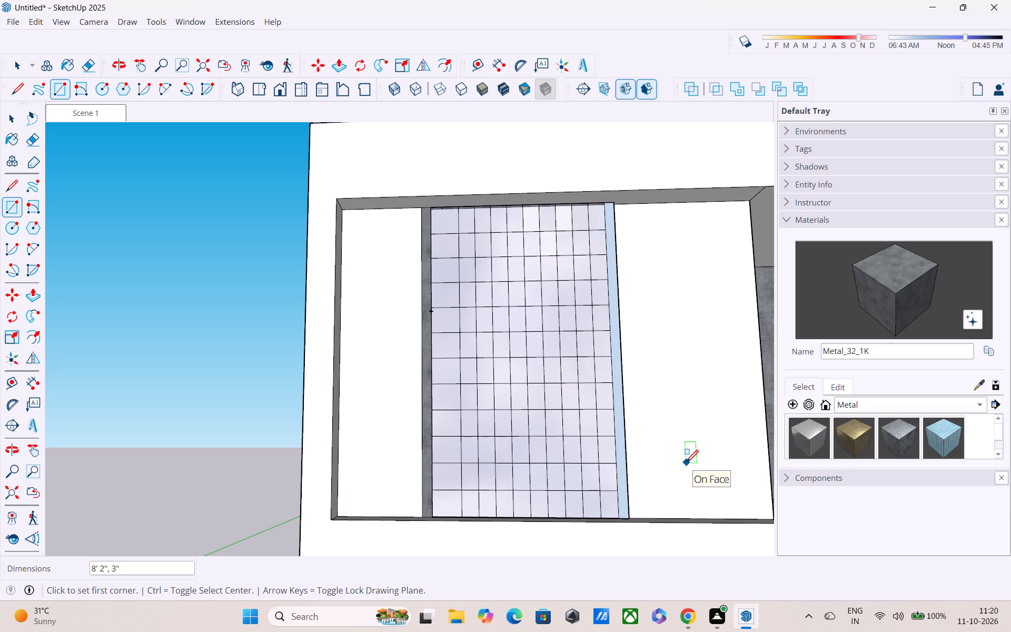
Paint the narrow border strip right of the gridded window with Metal_32_1K.
key(Escape)
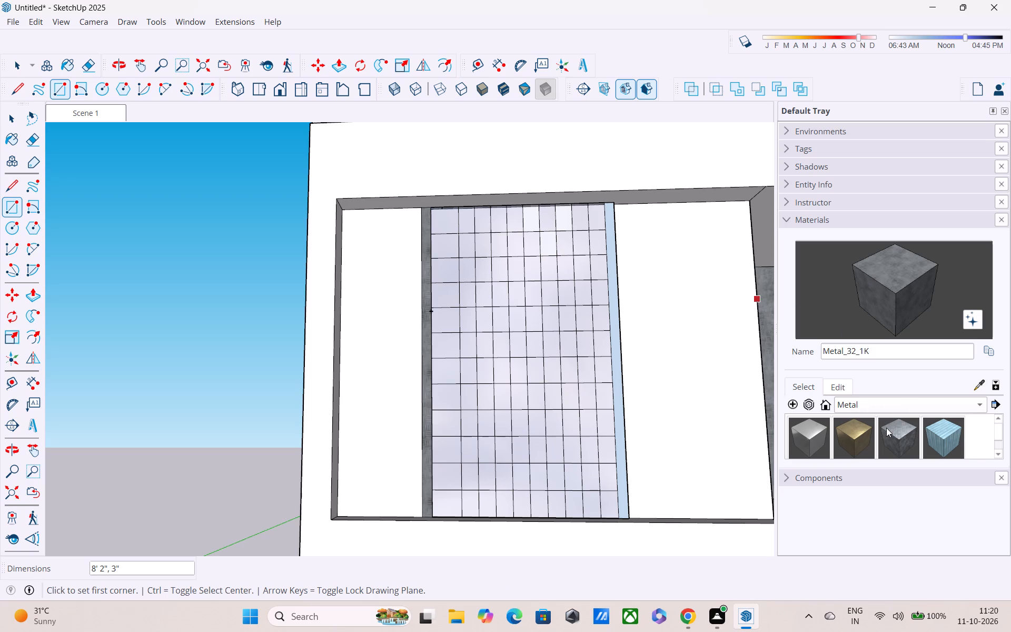
click(889, 429)
click(614, 358)
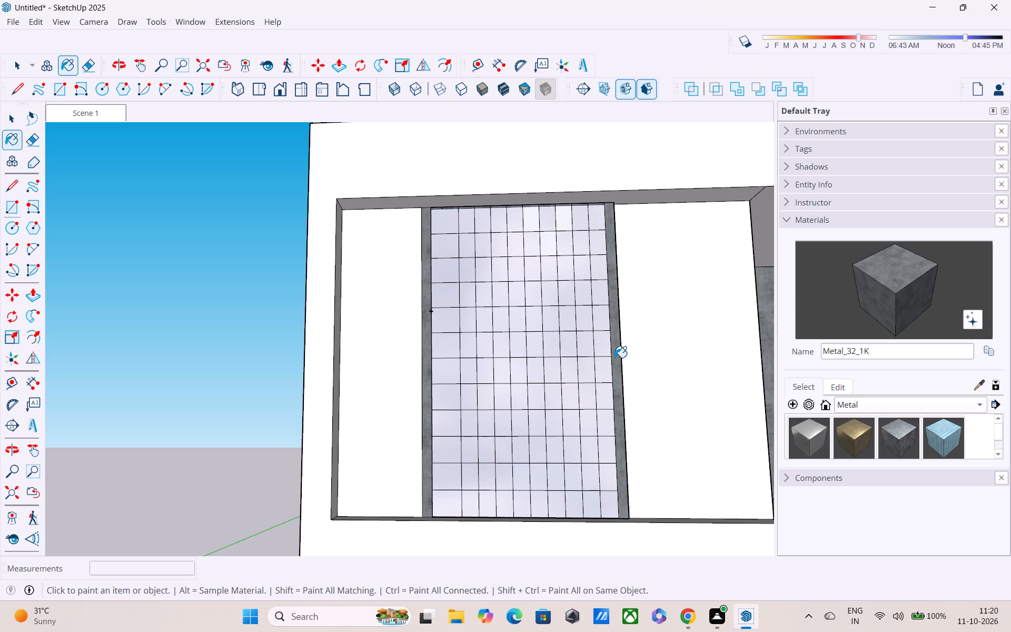
Examine the gridded window with its painted border strips and the surrounding facade from several angles.
scroll(625, 359, down, 1)
middle_drag(632, 367, 670, 455)
scroll(668, 448, down, 4)
middle_drag(635, 391, 591, 311)
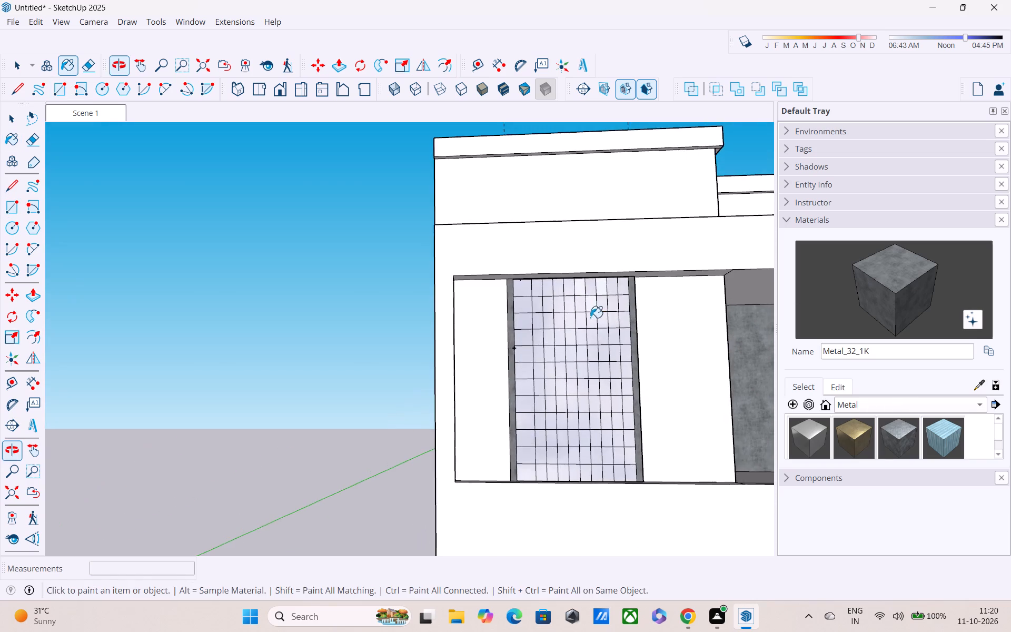
scroll(591, 327, down, 3)
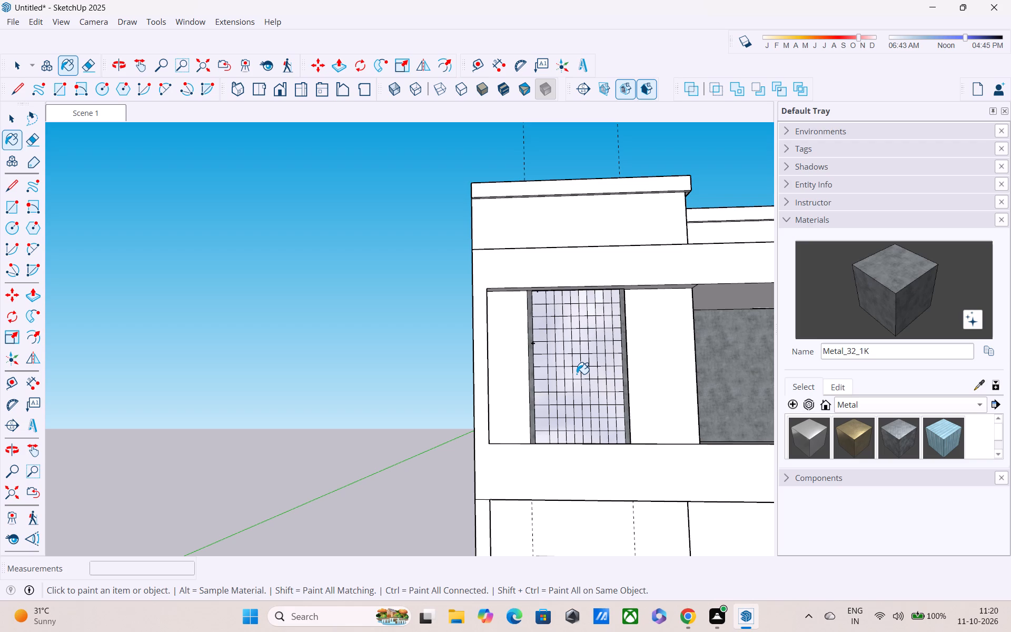
scroll(576, 370, up, 3)
middle_drag(573, 350, 570, 441)
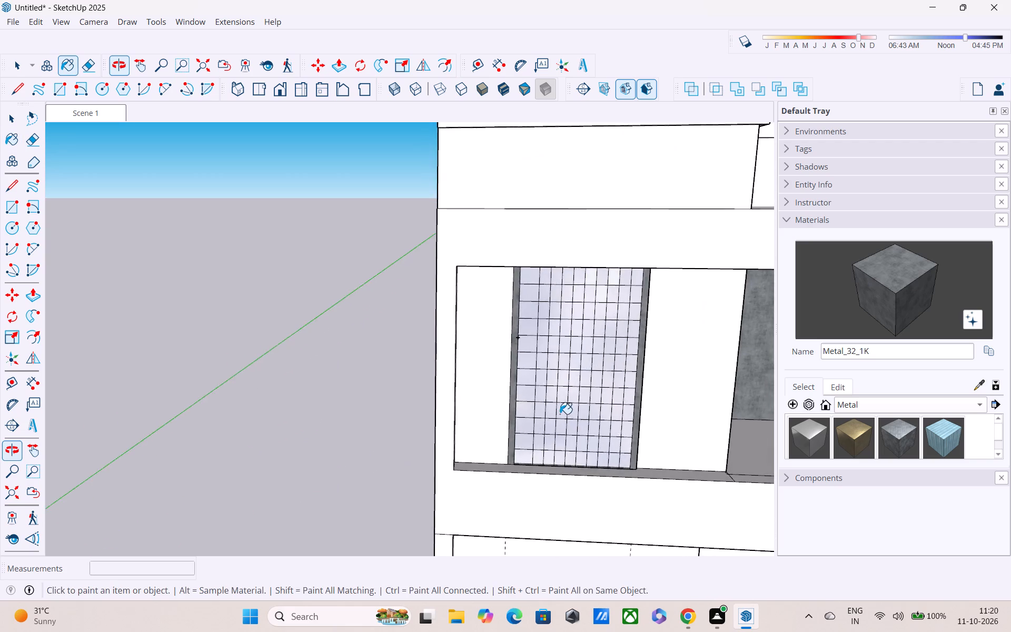
scroll(560, 414, down, 3)
middle_drag(532, 406, 523, 359)
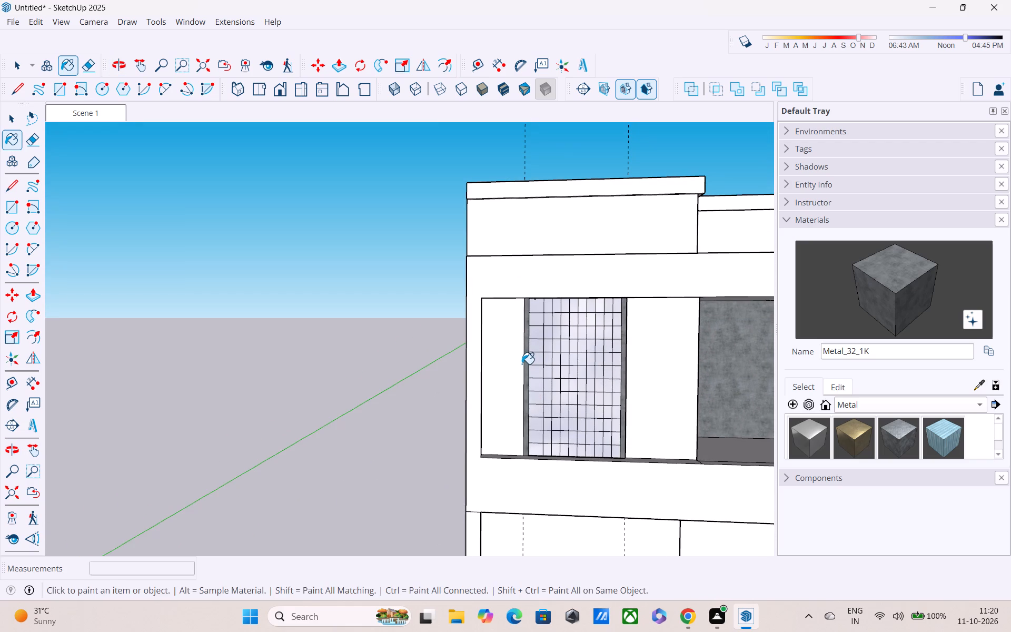
middle_drag(599, 502, 613, 405)
scroll(614, 428, down, 3)
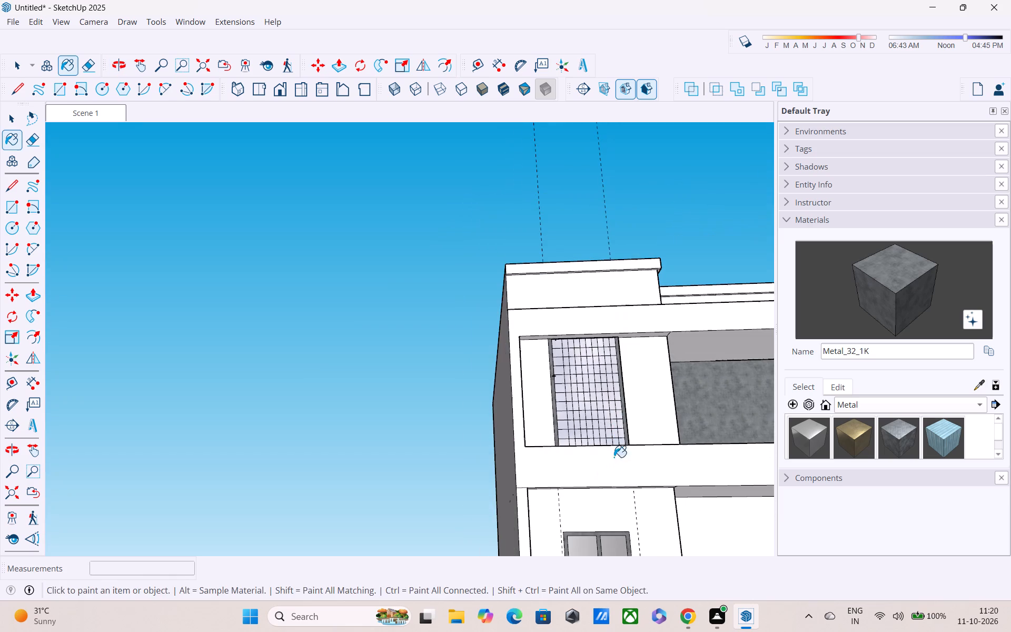
scroll(614, 457, down, 1)
middle_drag(615, 493, 596, 428)
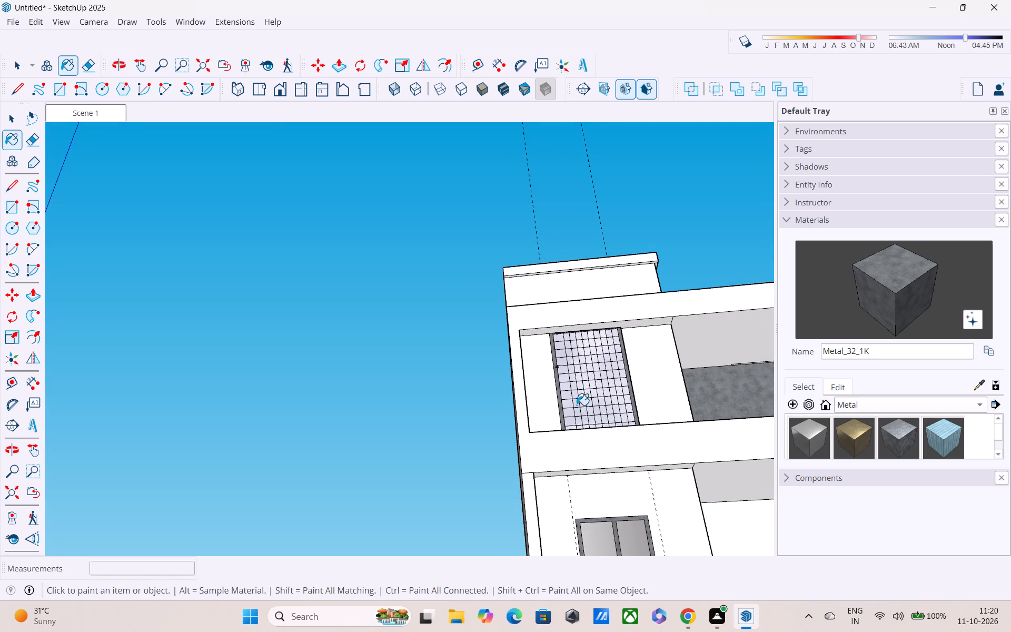
Delete the dashed vertical guide lines that run past the upper gridded window and the lower window.
key(Escape)
key(space)
scroll(576, 501, up, 1)
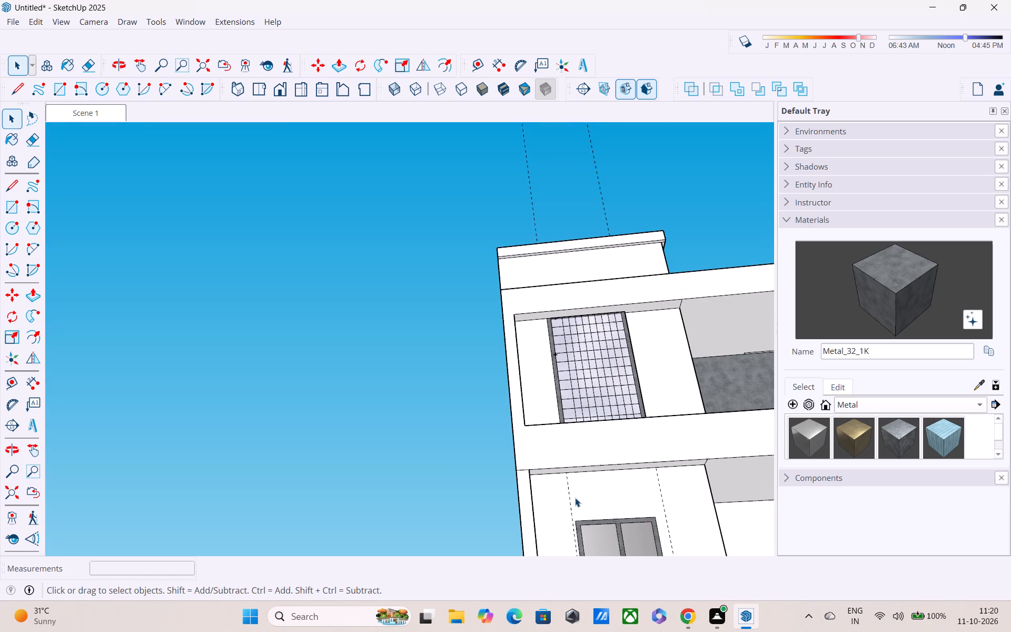
click(566, 481)
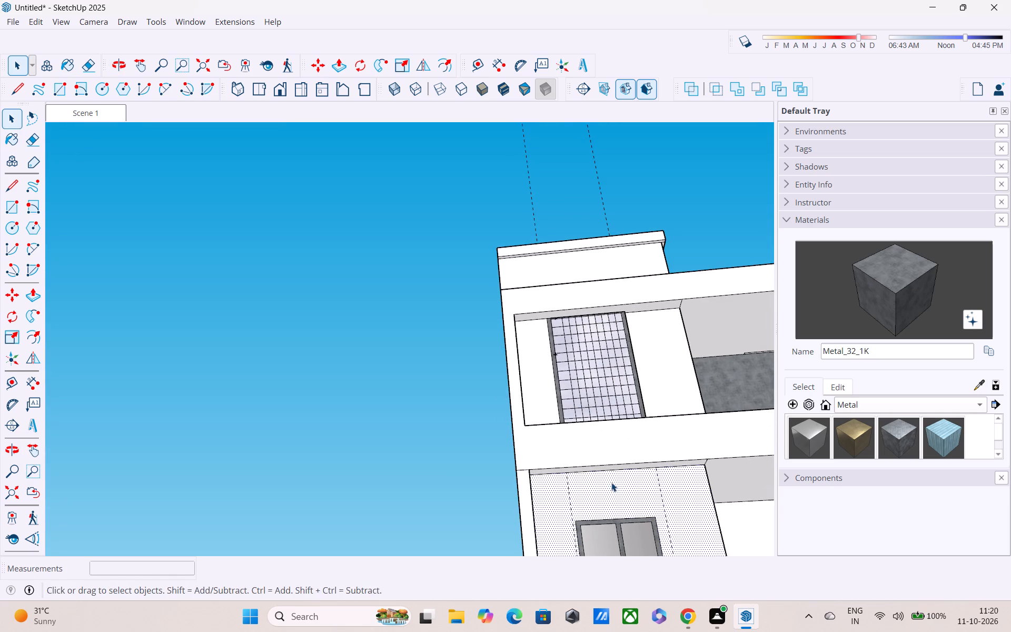
key(Escape)
scroll(610, 476, down, 1)
middle_drag(611, 509, 633, 601)
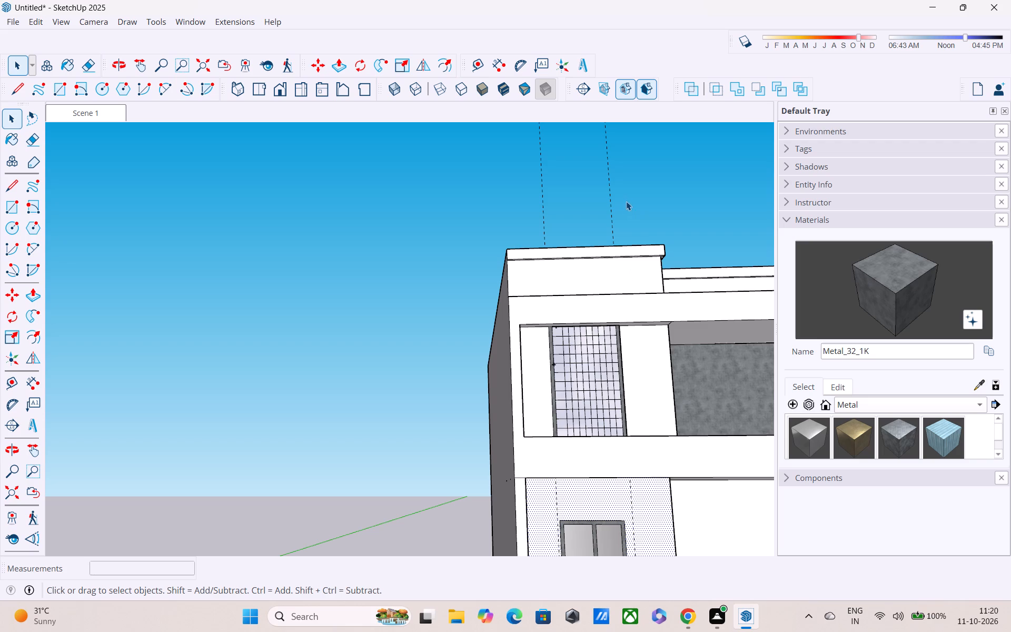
drag(624, 197, 395, 206)
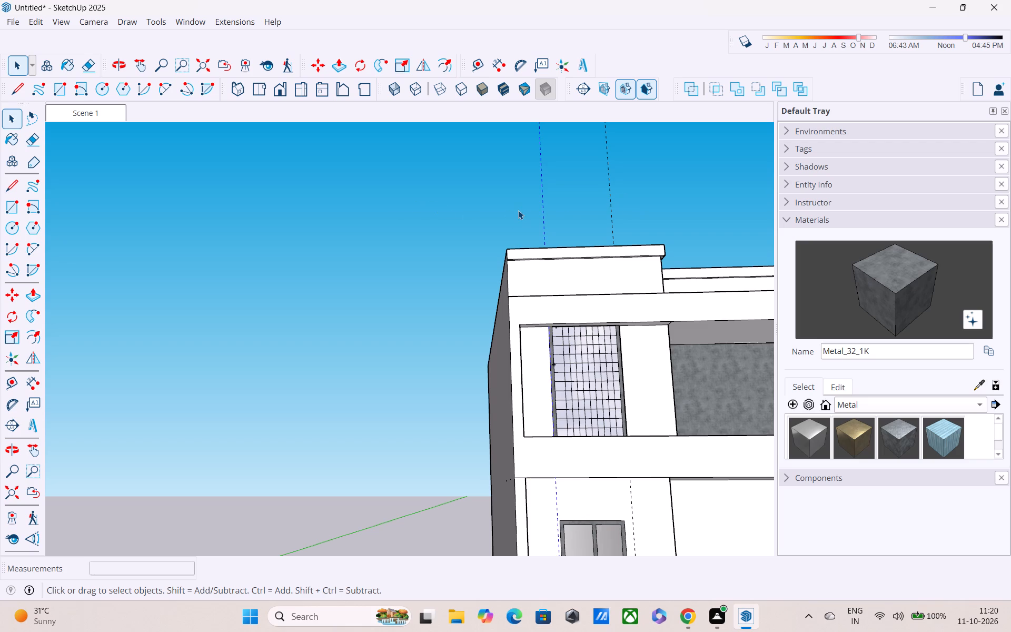
key(Delete)
scroll(539, 251, down, 1)
drag(624, 193, 512, 200)
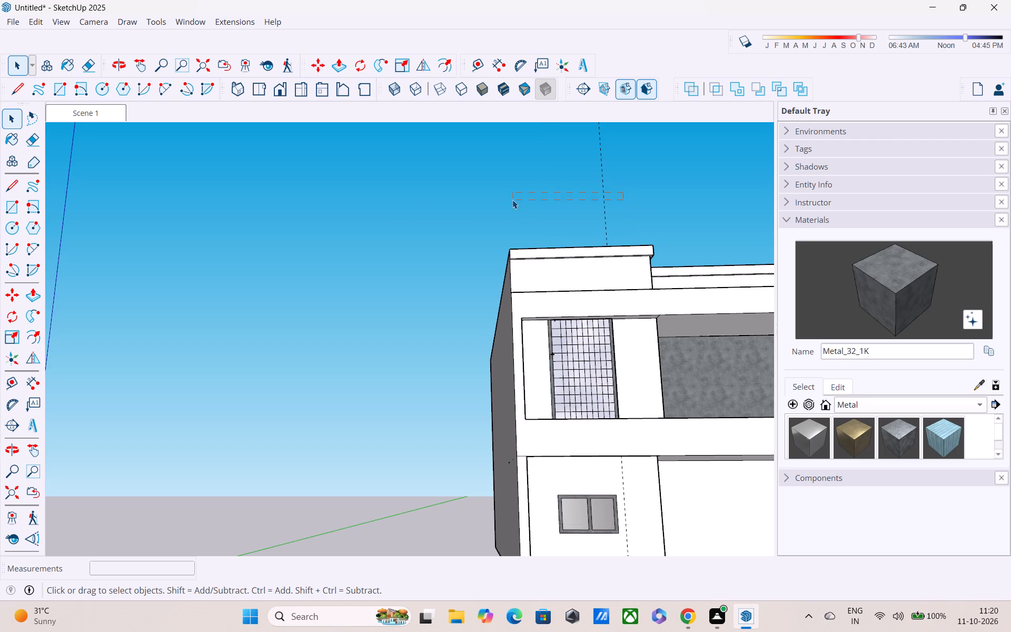
drag(512, 200, 512, 201)
key(Delete)
Browse the Brick material collection for a finish for the facade.
scroll(524, 210, down, 1)
middle_drag(534, 251, 479, 359)
middle_drag(484, 356, 492, 297)
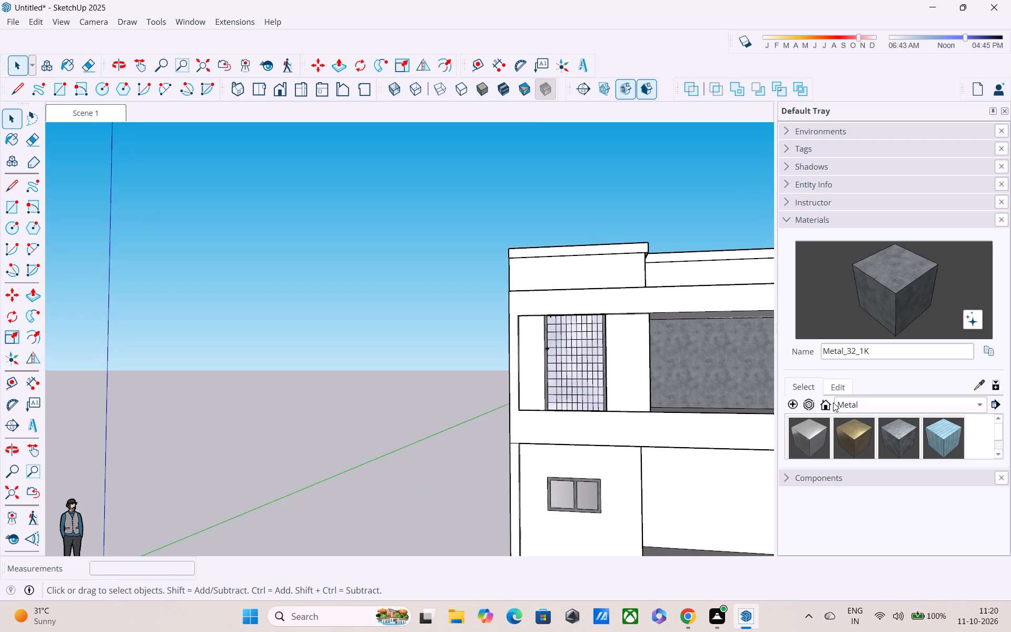
click(835, 402)
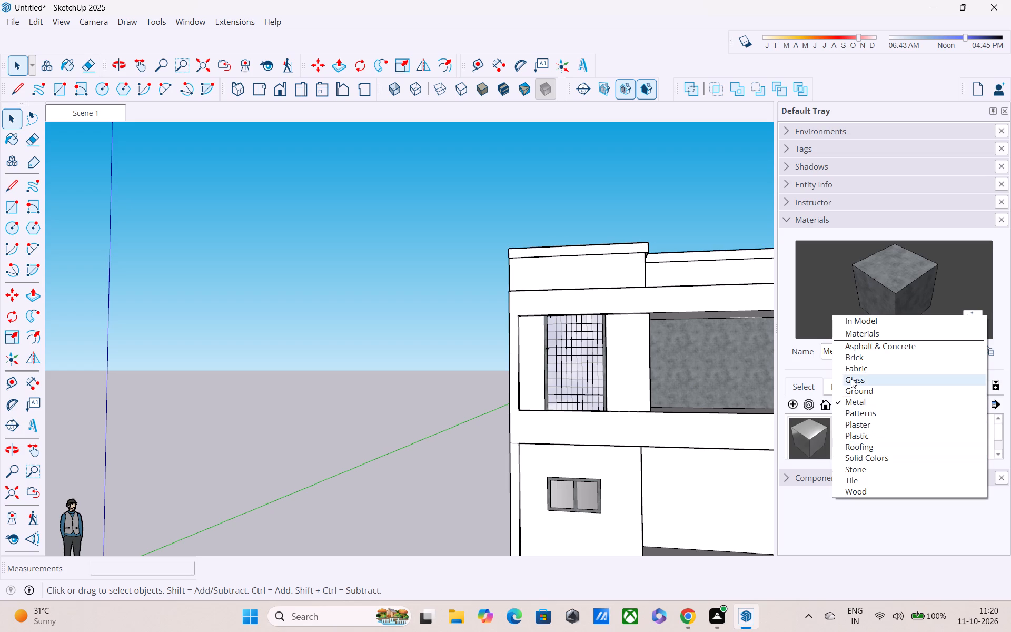
click(846, 359)
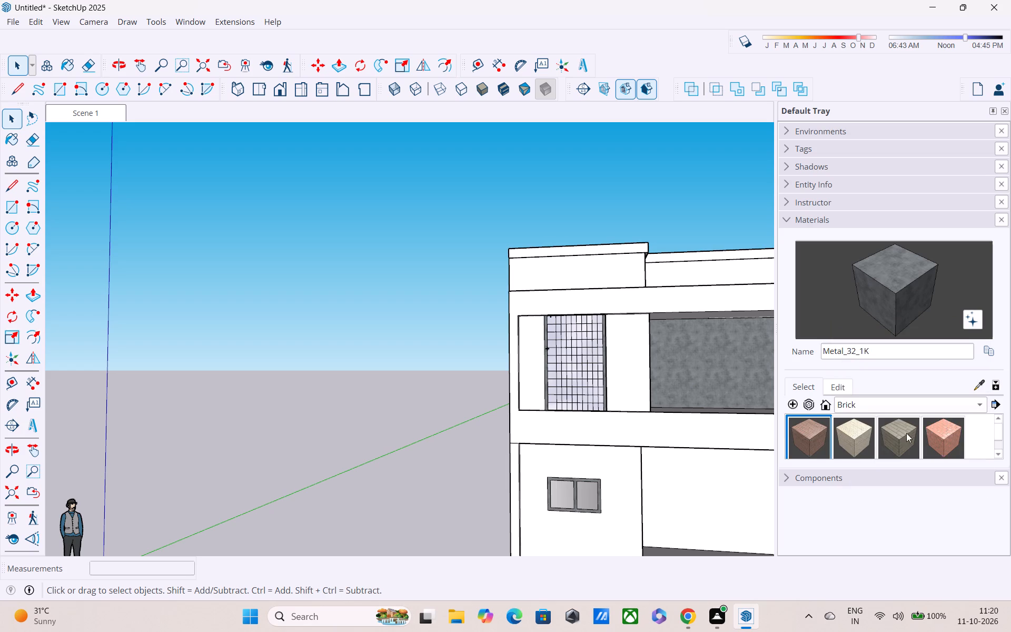
click(995, 453)
click(1001, 451)
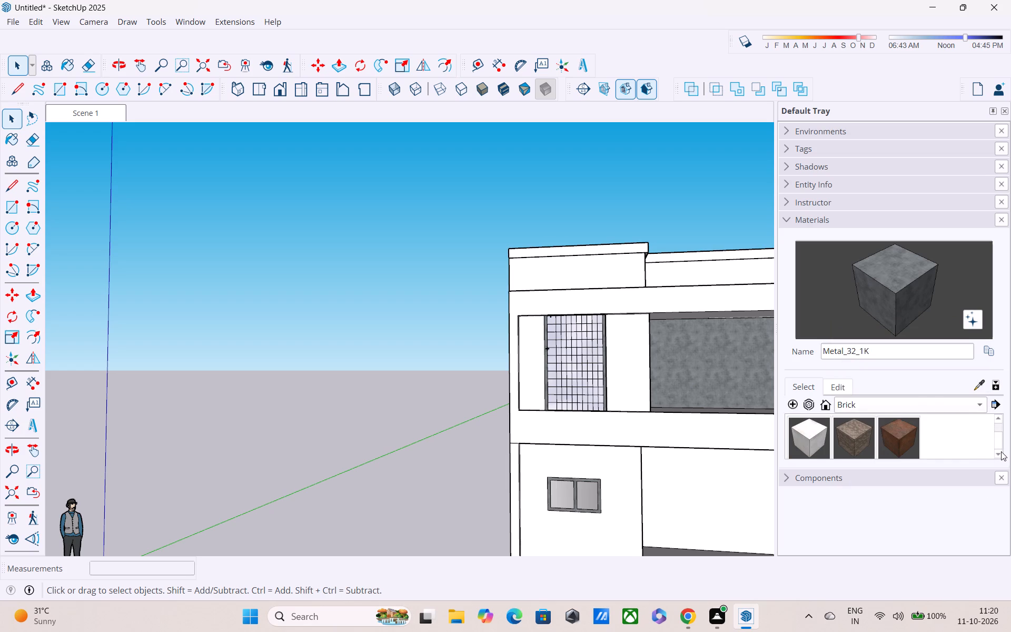
click(996, 417)
scroll(880, 412, up, 2)
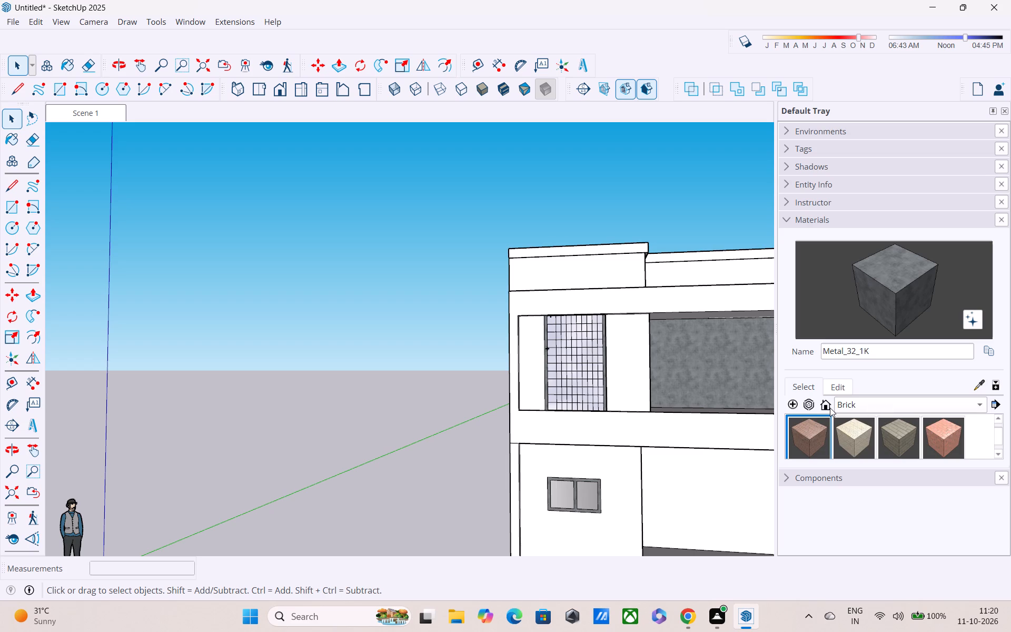
click(828, 404)
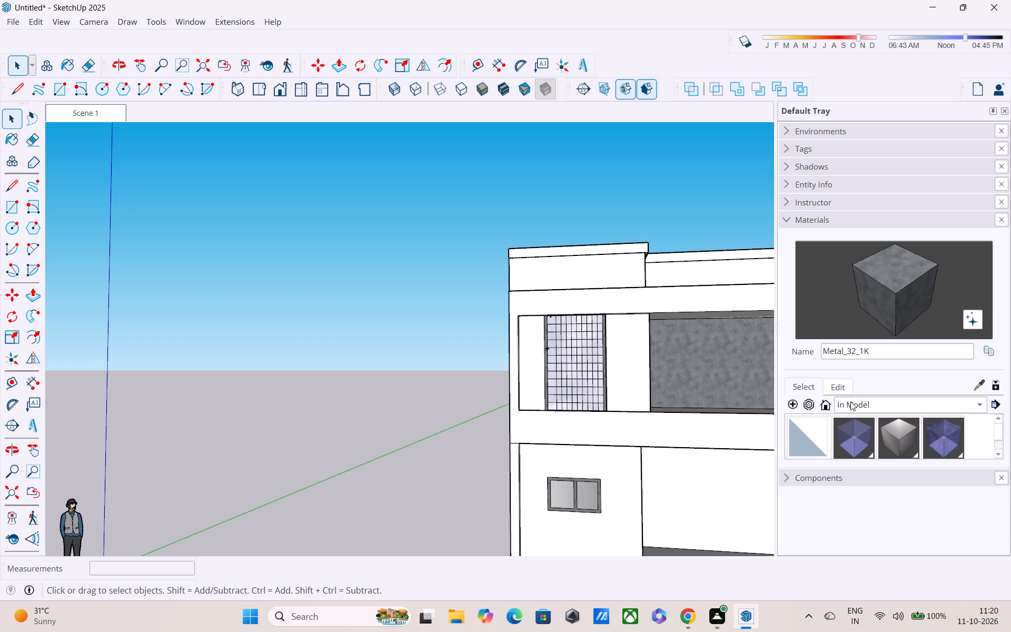
click(845, 353)
click(868, 402)
click(859, 437)
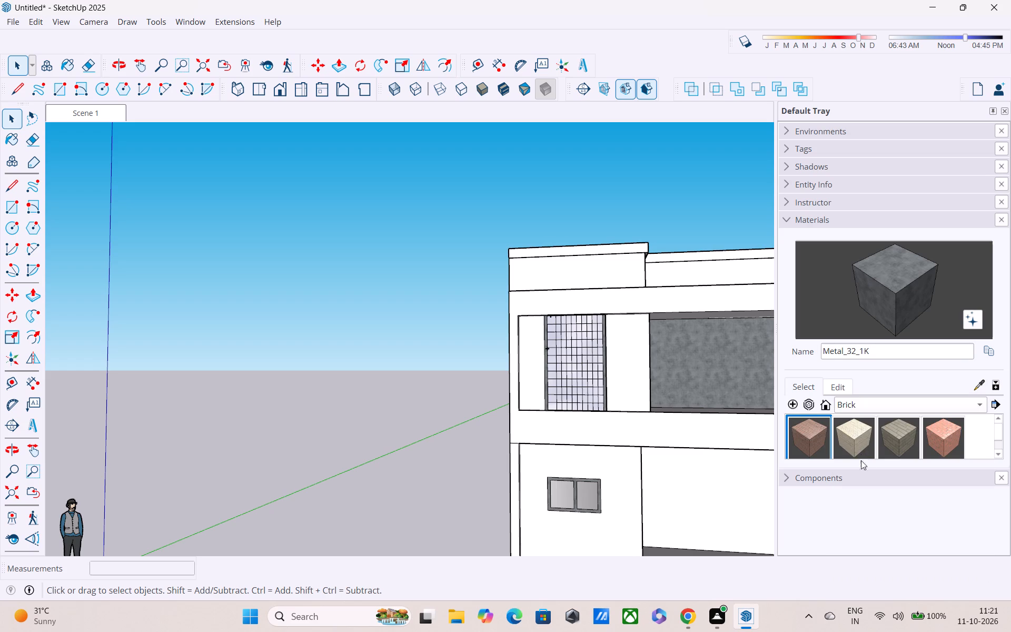
click(792, 476)
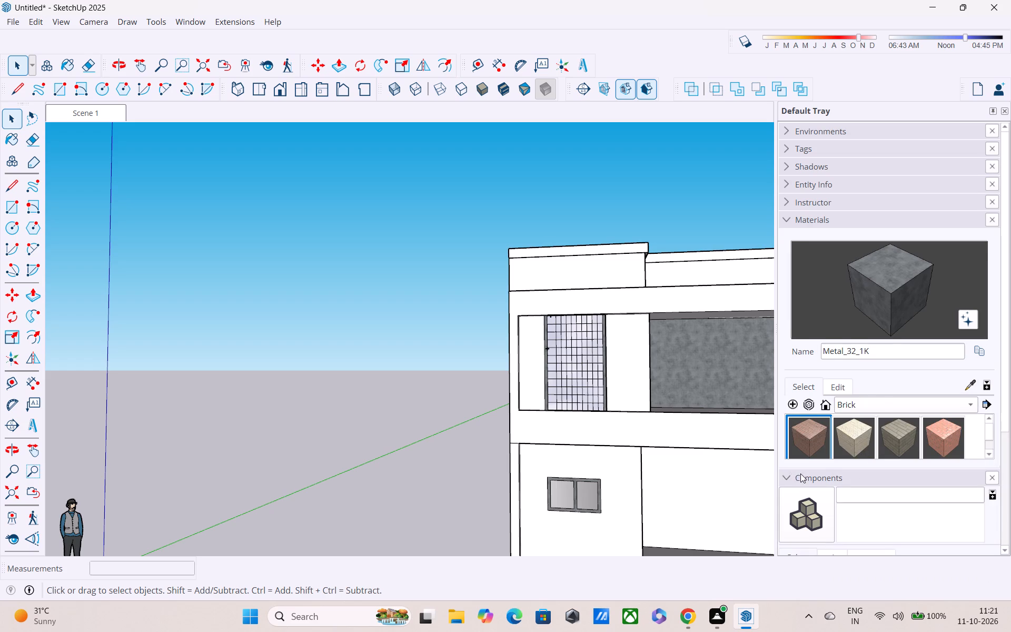
scroll(800, 473, down, 3)
scroll(811, 482, up, 3)
click(986, 452)
triple_click(987, 452)
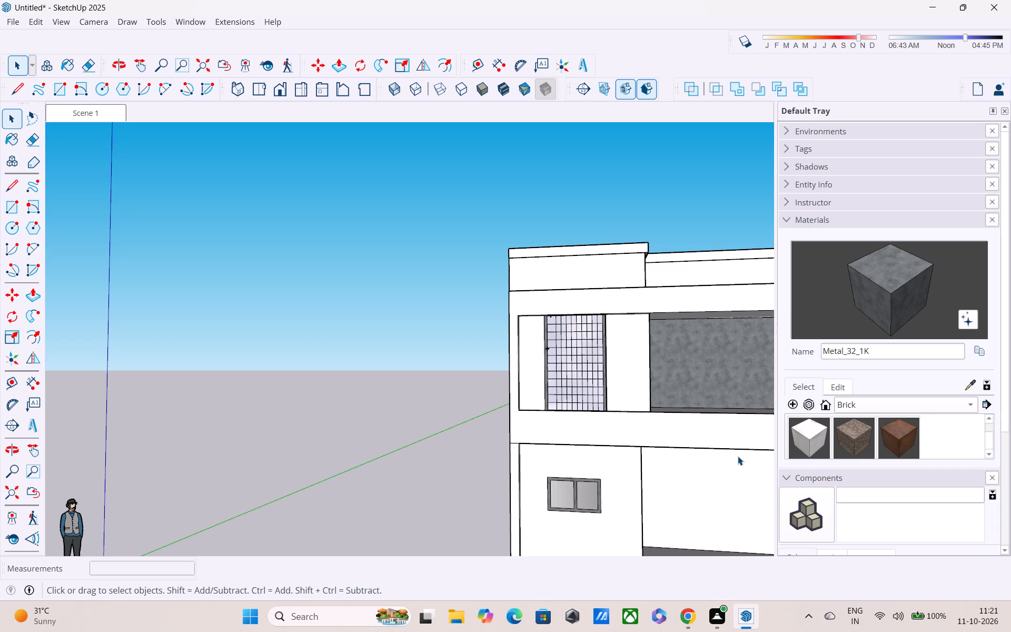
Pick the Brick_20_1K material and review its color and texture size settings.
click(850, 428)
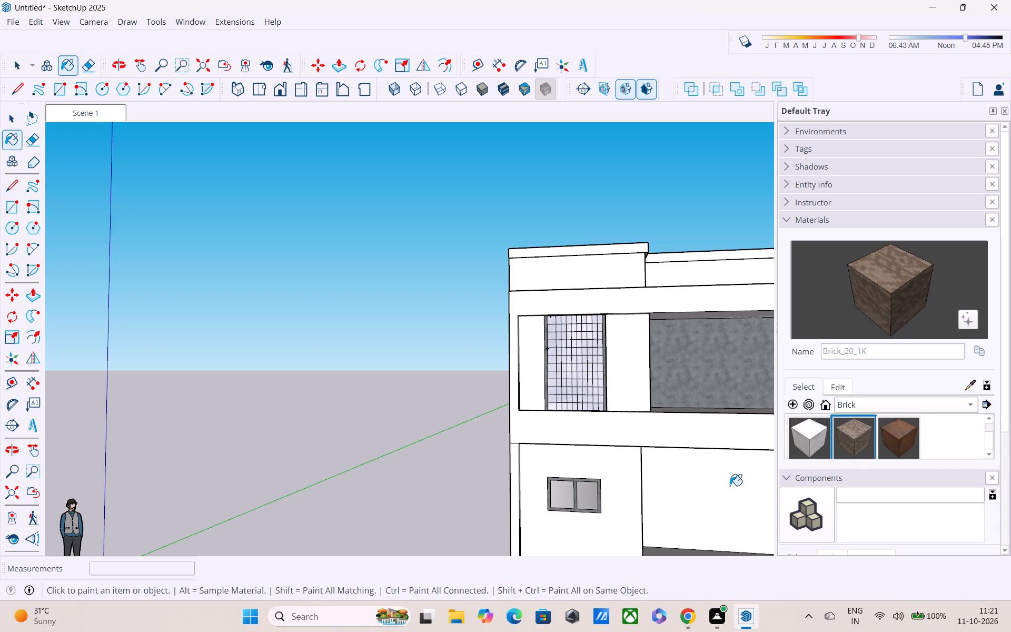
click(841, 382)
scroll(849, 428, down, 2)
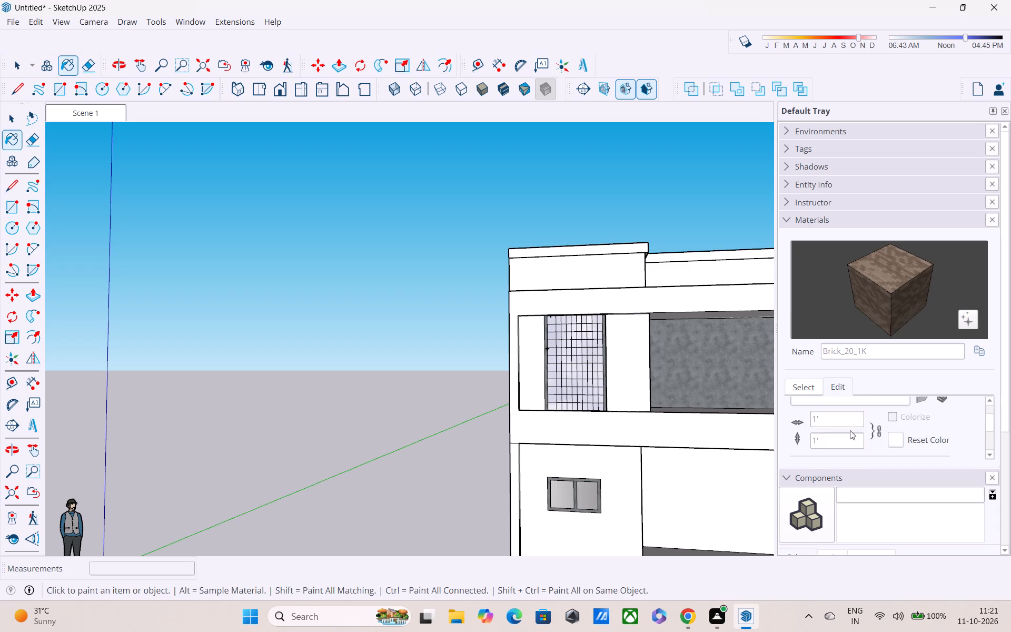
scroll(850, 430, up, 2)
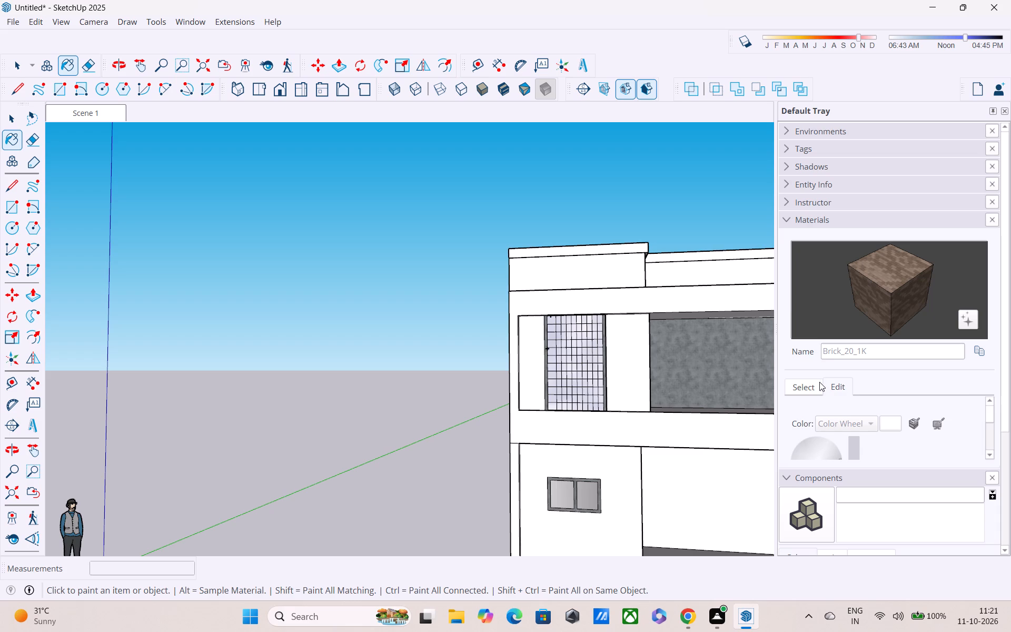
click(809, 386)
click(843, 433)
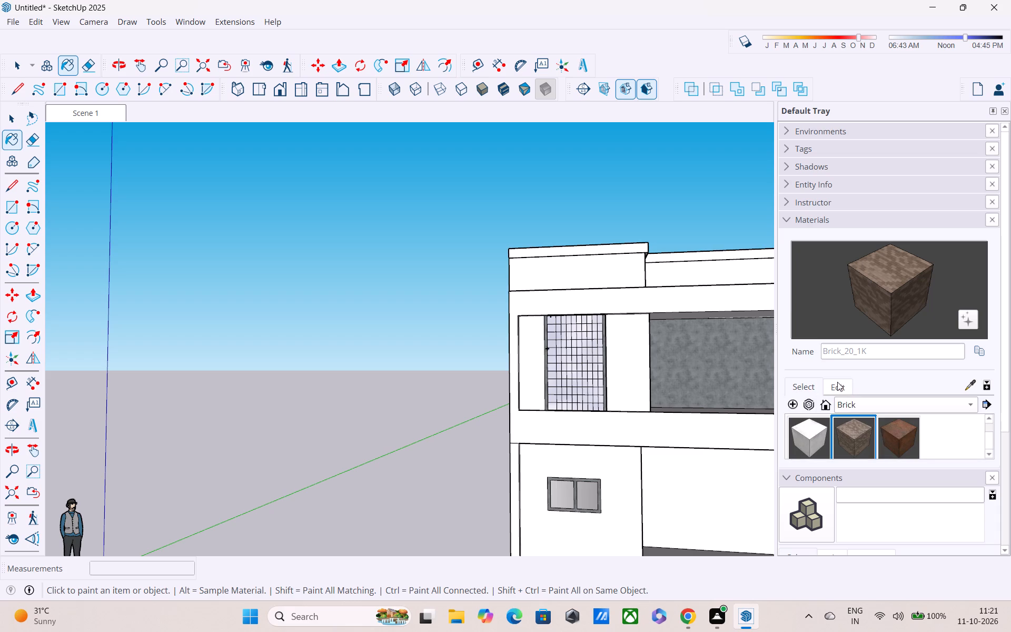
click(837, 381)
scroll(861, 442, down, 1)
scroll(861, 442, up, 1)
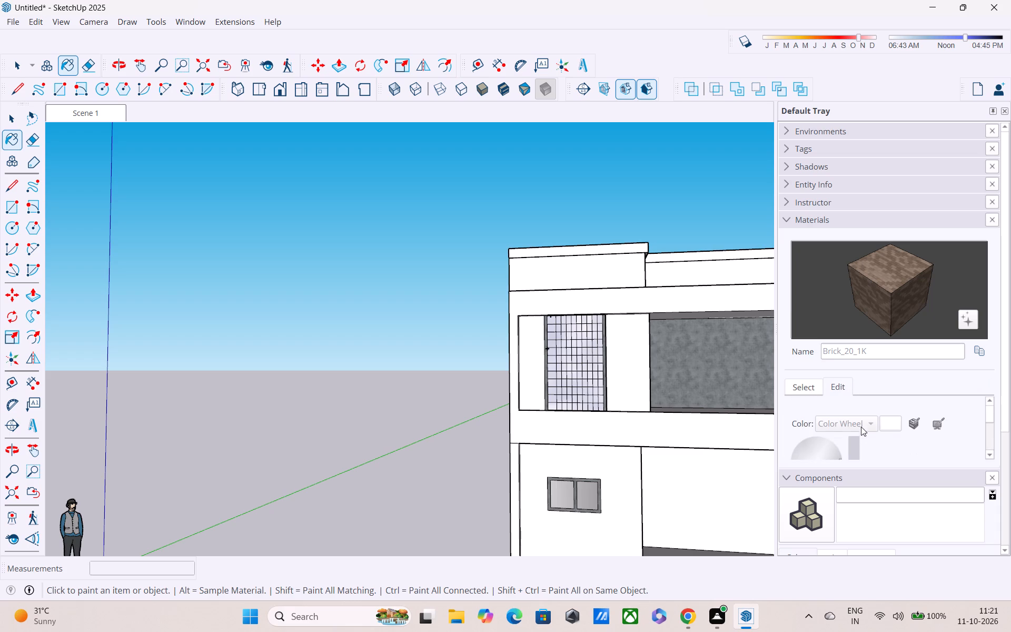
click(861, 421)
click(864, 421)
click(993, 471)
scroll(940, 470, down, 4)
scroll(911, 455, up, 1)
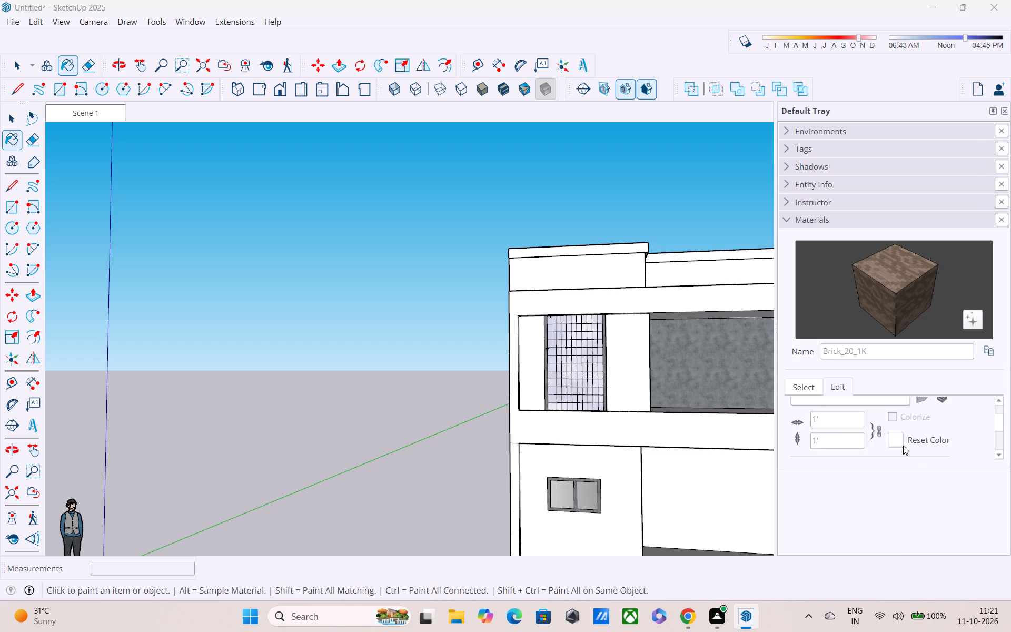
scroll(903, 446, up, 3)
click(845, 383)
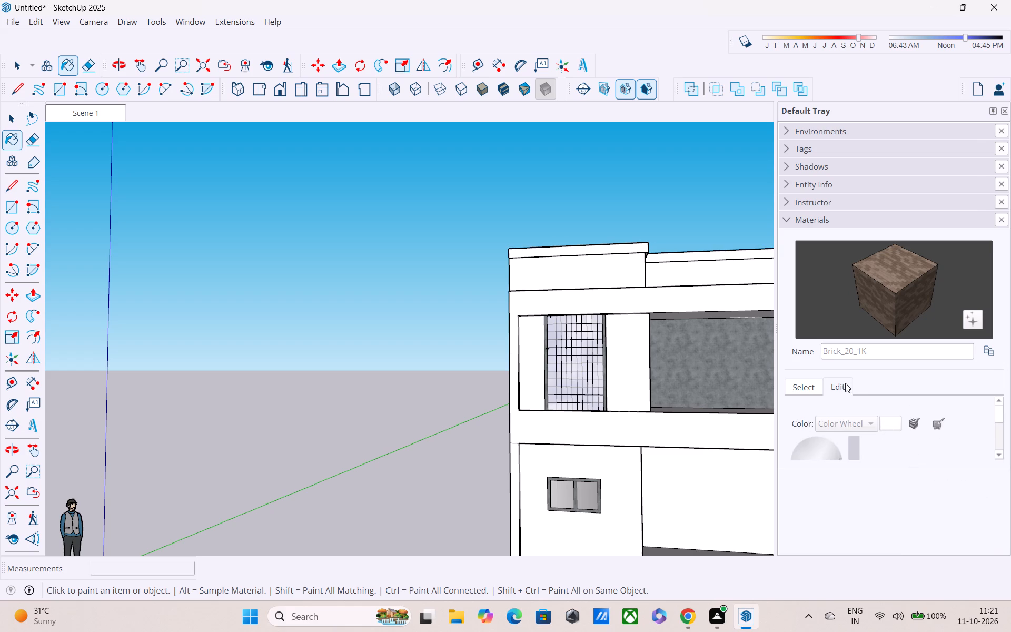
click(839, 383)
Pick the Brick_01_1K material and review its color and texture image settings.
click(808, 392)
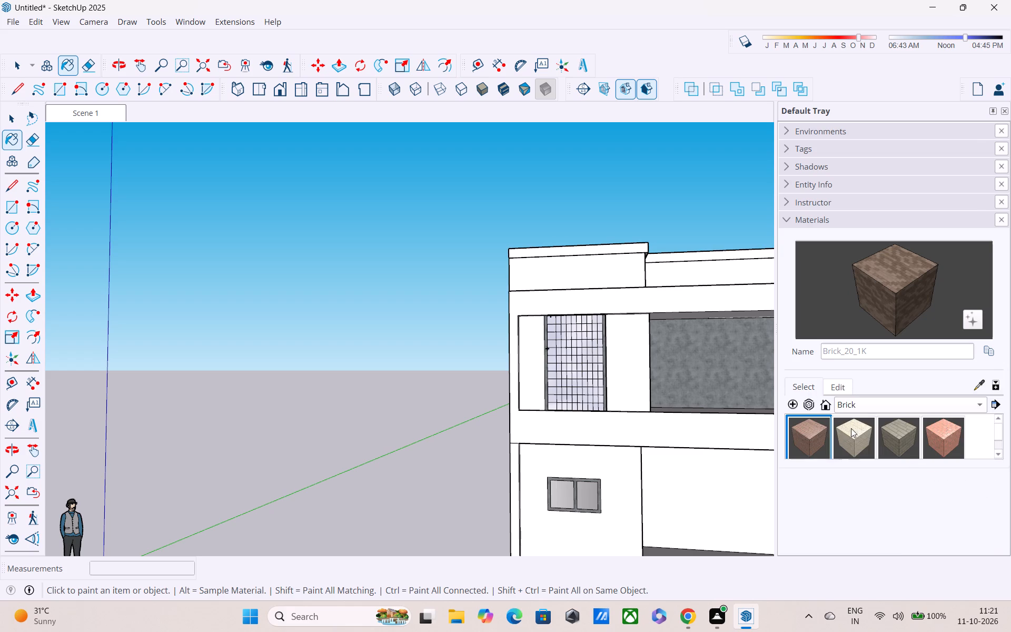
click(814, 440)
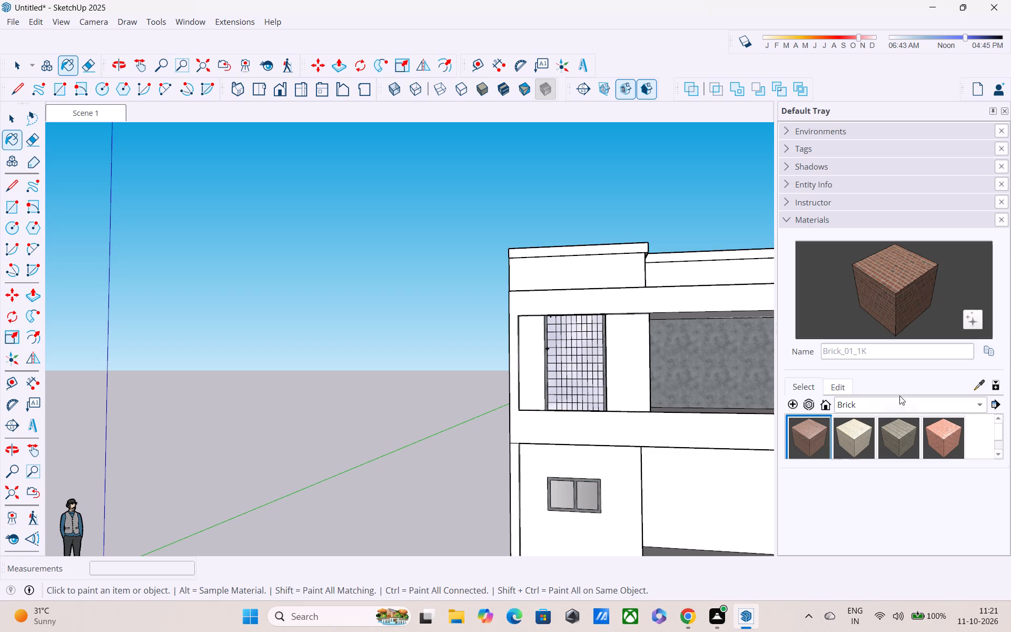
click(835, 386)
scroll(840, 428, down, 2)
scroll(840, 428, up, 1)
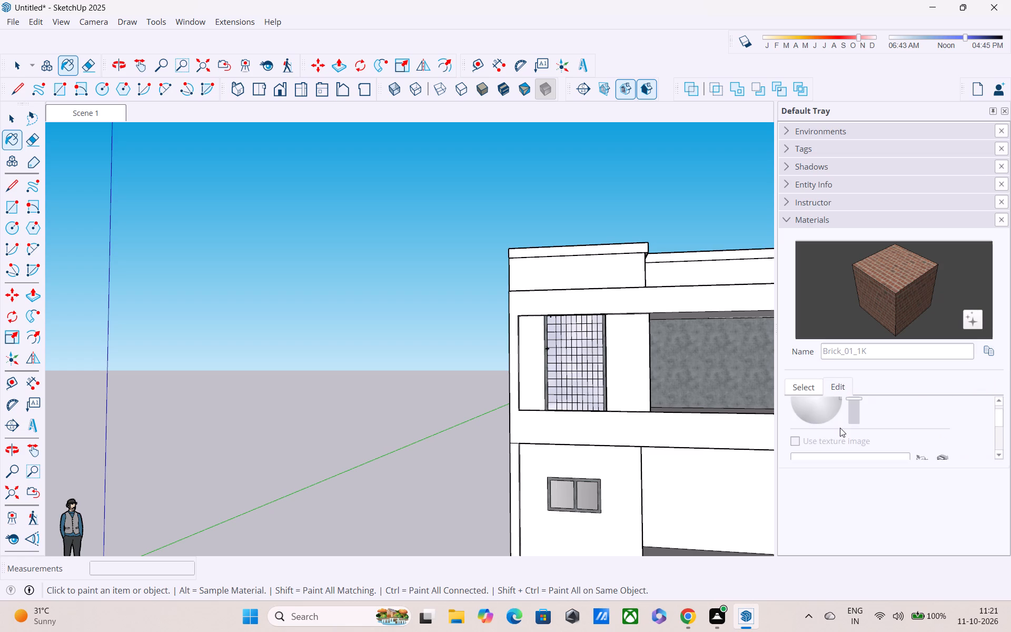
right_click(817, 432)
right_drag(815, 426, 812, 417)
right_click(811, 413)
double_click(798, 444)
right_click(838, 302)
click(860, 291)
drag(860, 291, 861, 300)
click(860, 351)
Examine the two-storey facade and its side wall from wider and higher angles.
middle_drag(719, 264, 777, 292)
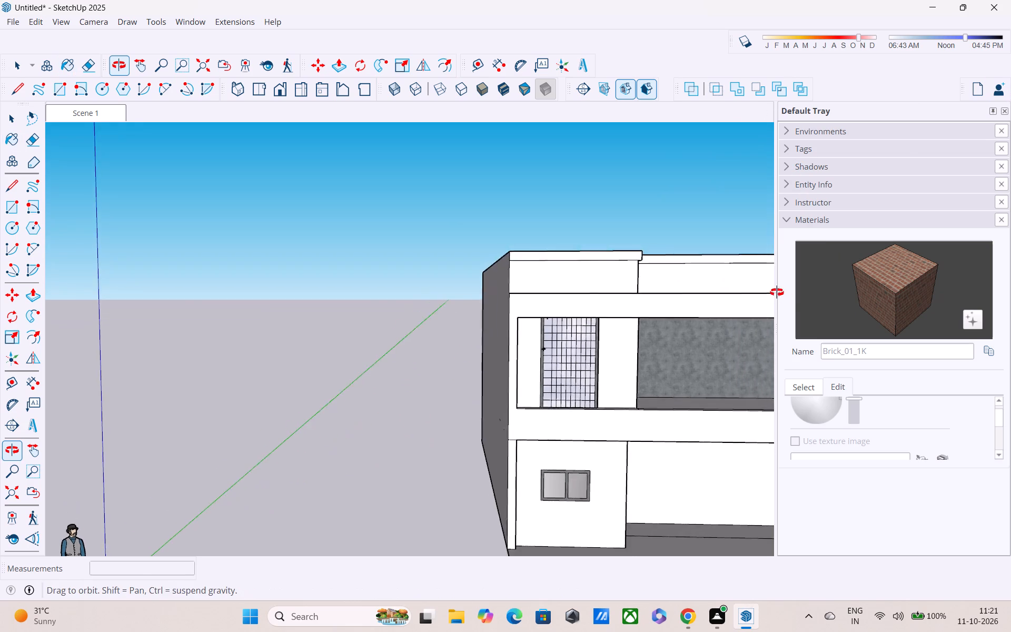
middle_drag(777, 292, 819, 308)
scroll(825, 309, down, 2)
middle_drag(869, 336, 730, 363)
scroll(771, 352, down, 1)
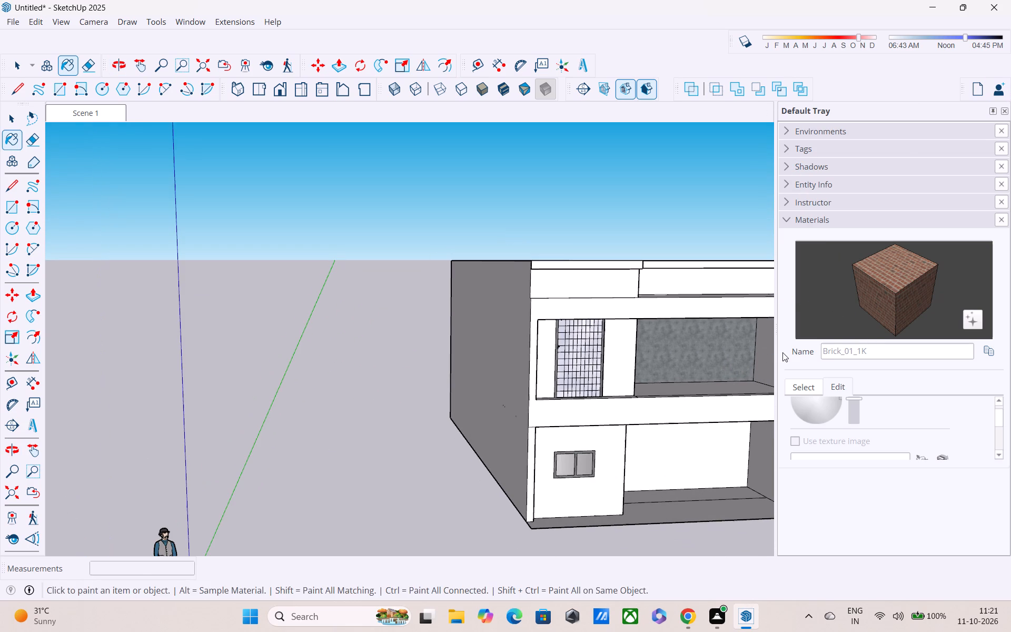
scroll(782, 352, down, 1)
middle_drag(551, 420, 461, 432)
scroll(509, 427, down, 2)
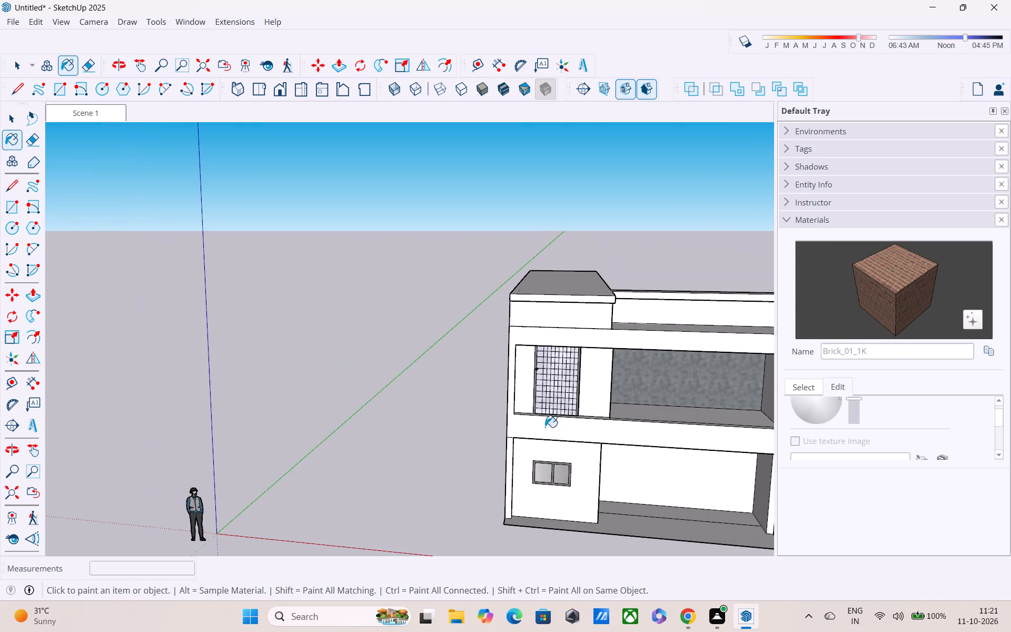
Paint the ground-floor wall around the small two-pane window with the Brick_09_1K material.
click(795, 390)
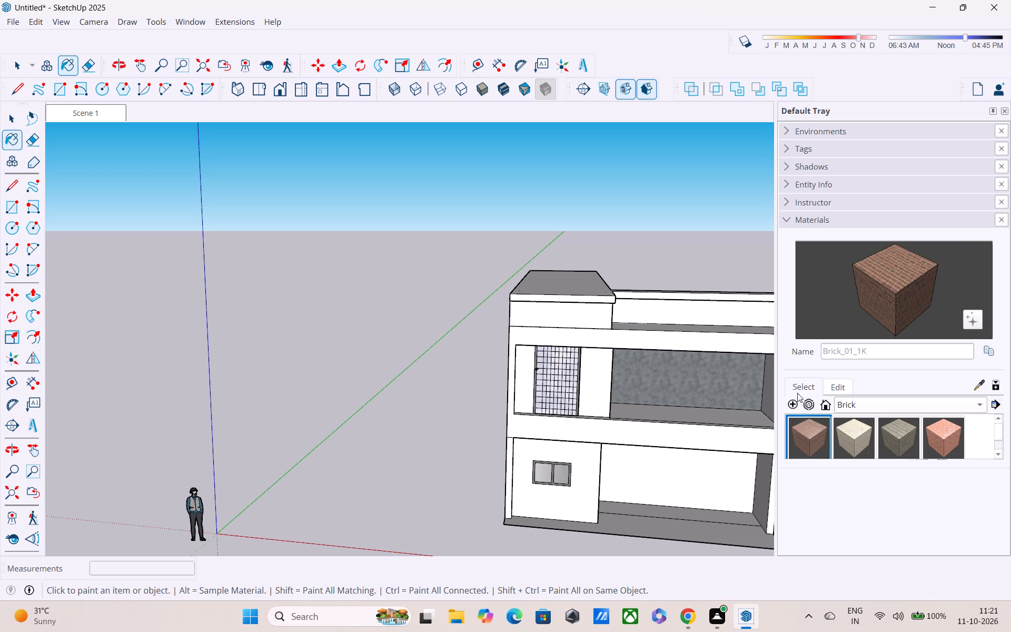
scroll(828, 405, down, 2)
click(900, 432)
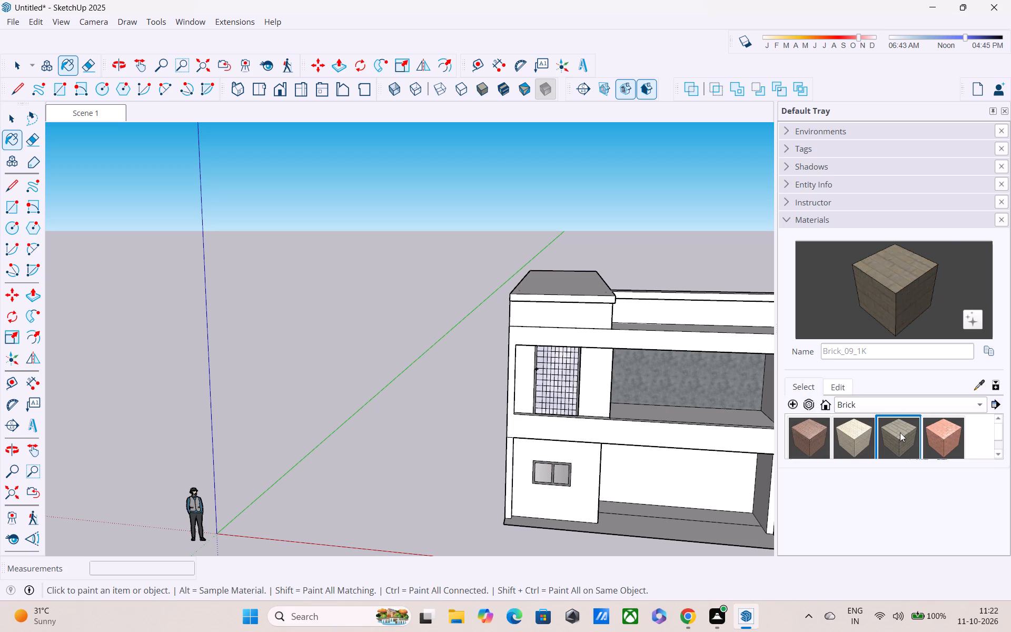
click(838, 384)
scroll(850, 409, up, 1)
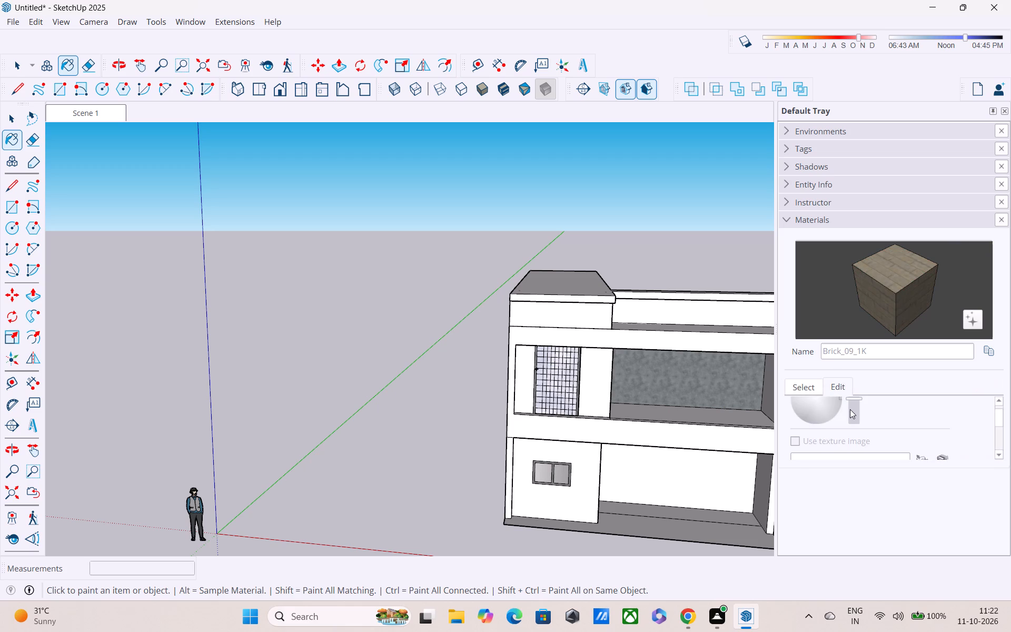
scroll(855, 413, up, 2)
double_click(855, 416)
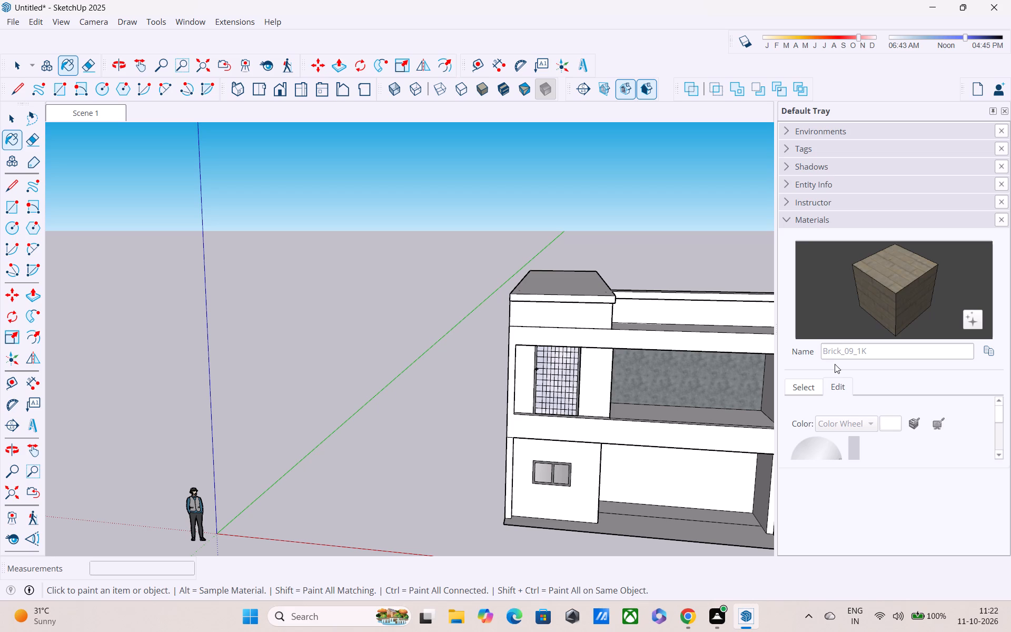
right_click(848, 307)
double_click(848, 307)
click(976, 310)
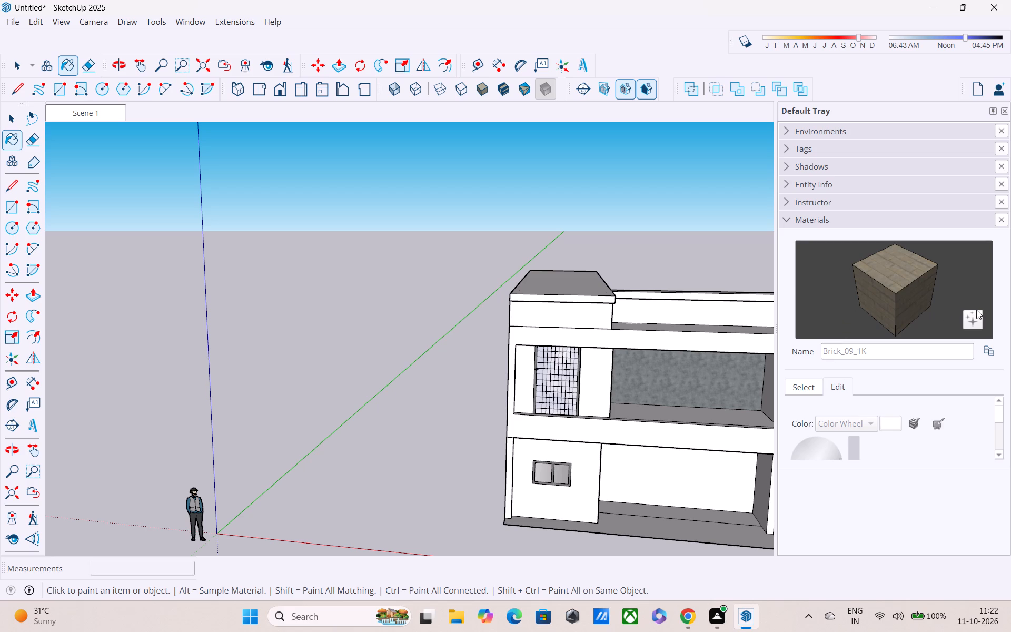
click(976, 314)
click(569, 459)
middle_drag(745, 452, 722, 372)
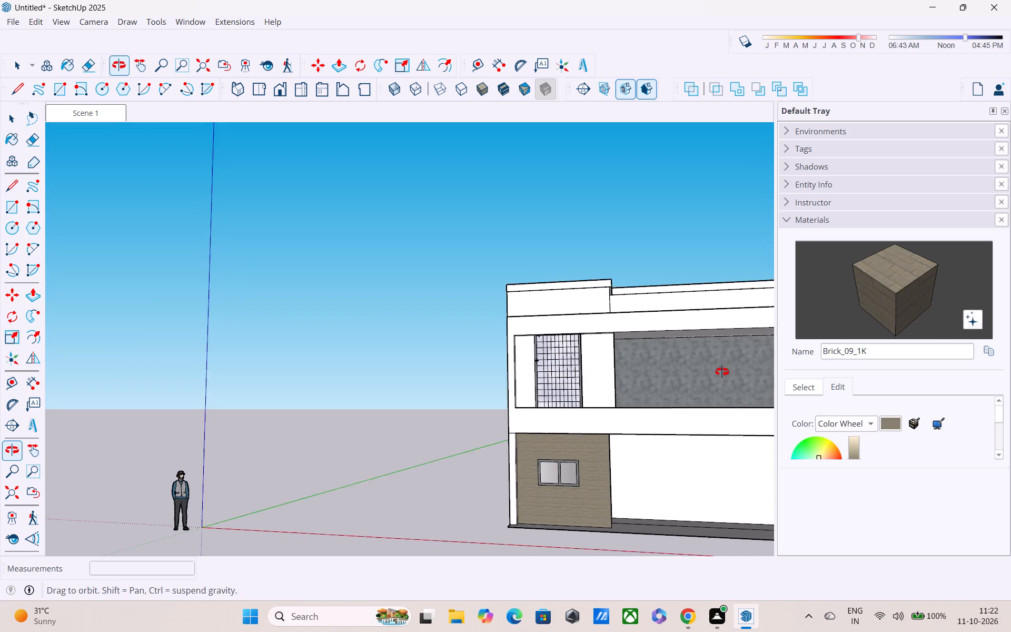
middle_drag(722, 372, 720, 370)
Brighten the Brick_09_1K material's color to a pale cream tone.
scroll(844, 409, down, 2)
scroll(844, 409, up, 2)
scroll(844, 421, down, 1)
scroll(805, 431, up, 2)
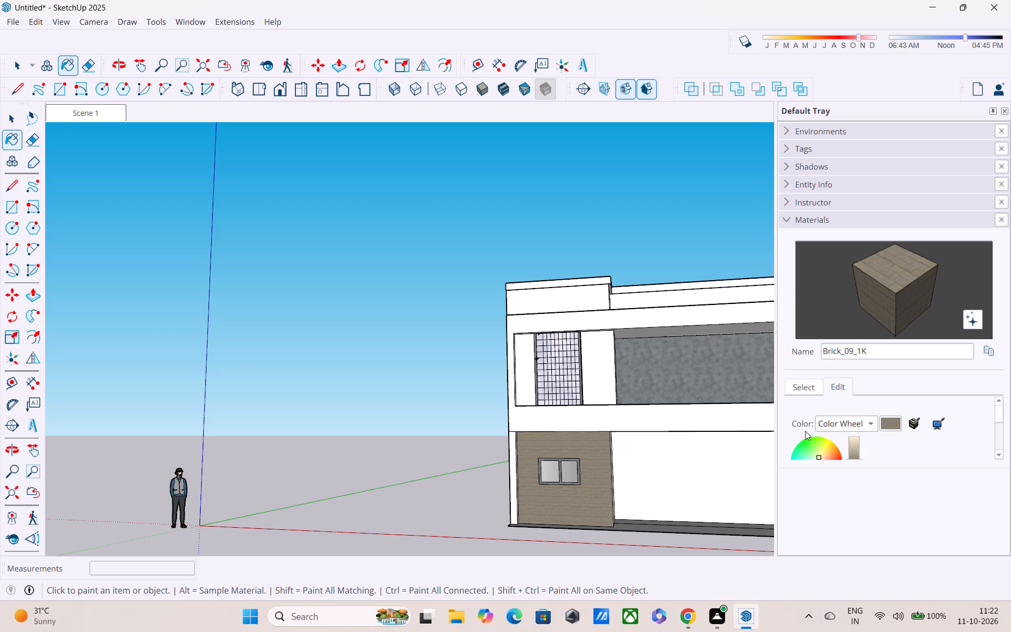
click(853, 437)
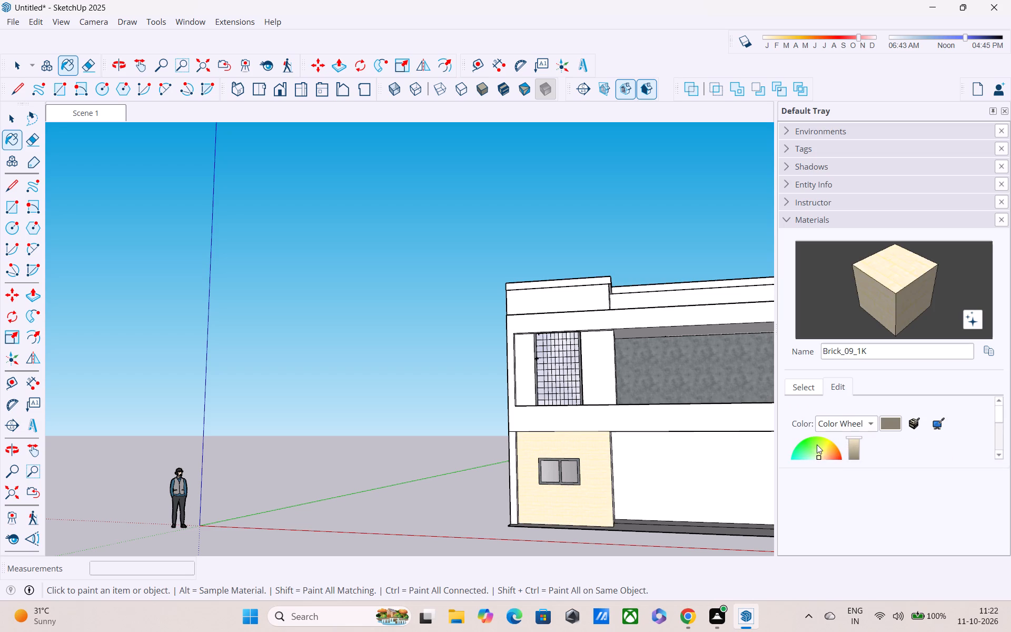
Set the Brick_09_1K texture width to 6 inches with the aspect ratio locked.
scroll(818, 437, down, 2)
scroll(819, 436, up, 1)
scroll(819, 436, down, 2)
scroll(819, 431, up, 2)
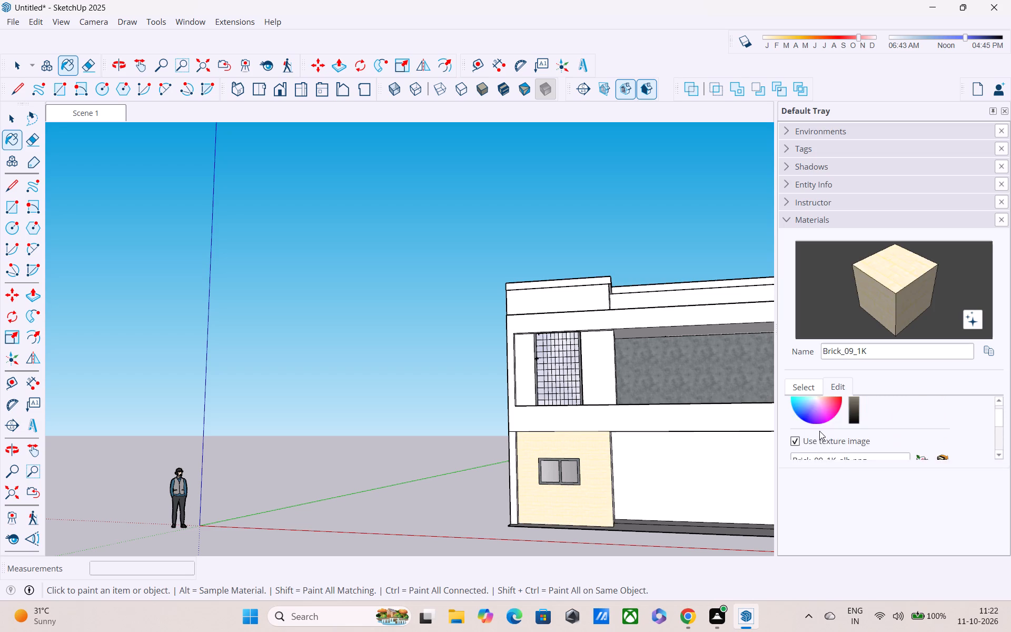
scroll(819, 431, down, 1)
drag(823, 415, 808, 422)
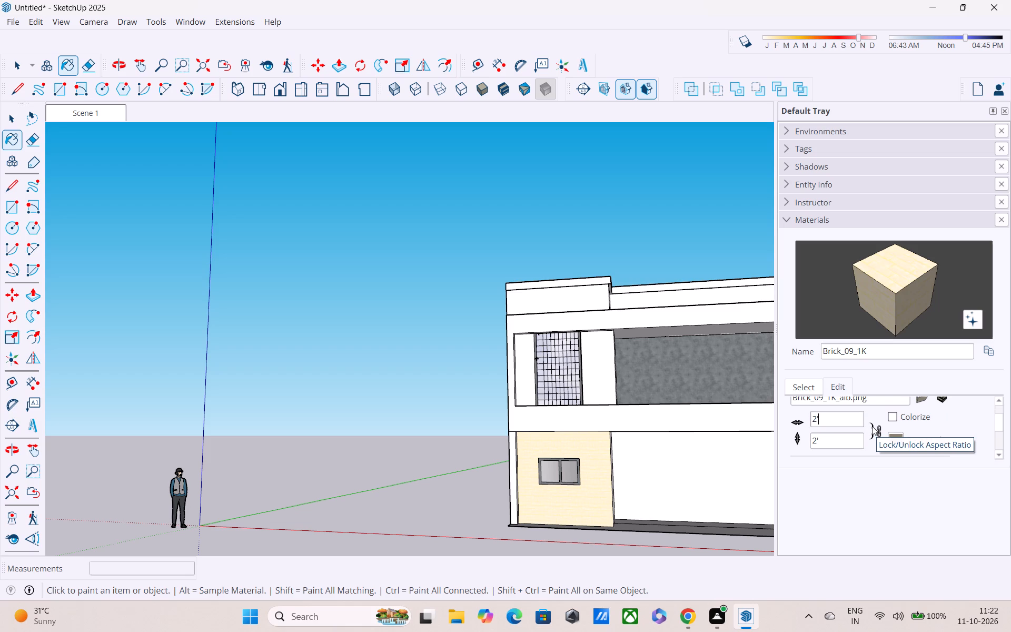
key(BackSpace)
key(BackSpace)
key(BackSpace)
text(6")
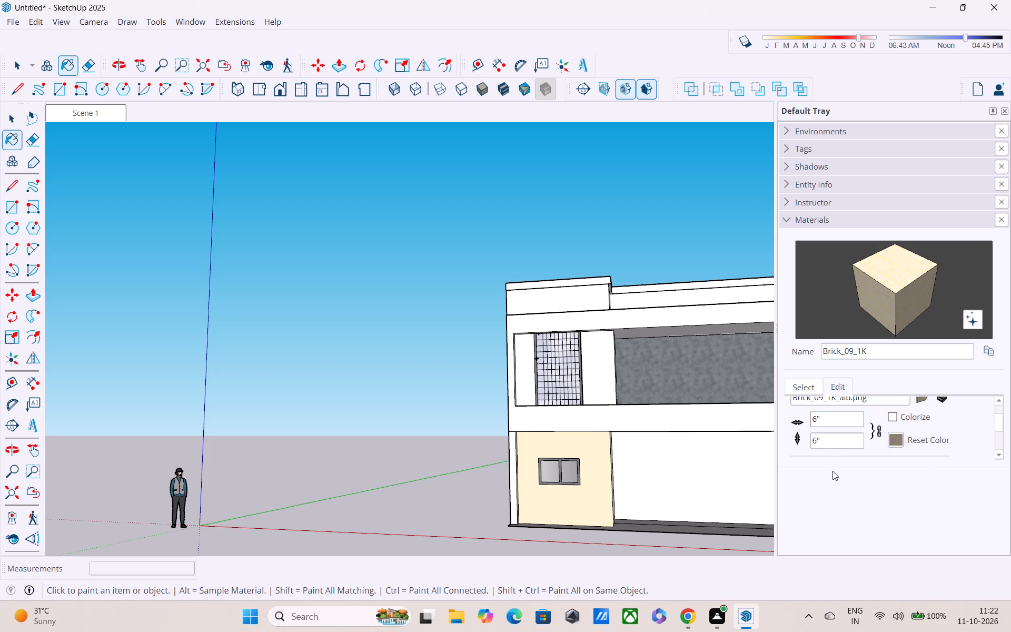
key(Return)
Examine the cream brick texture on the ground-floor wall up close and recheck its material settings.
scroll(827, 466, up, 3)
scroll(549, 477, up, 3)
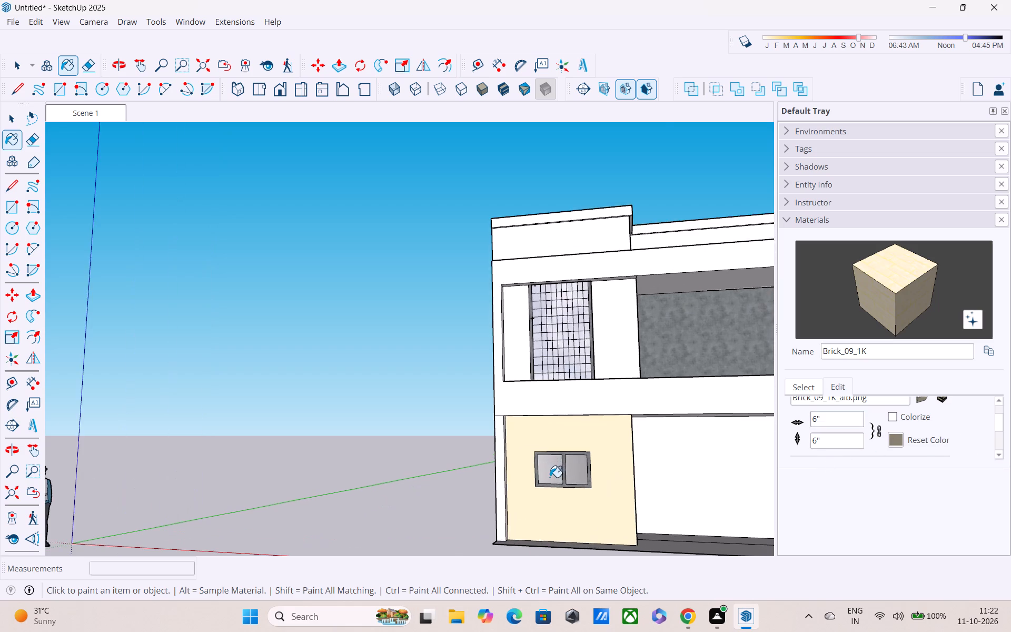
scroll(537, 451, up, 14)
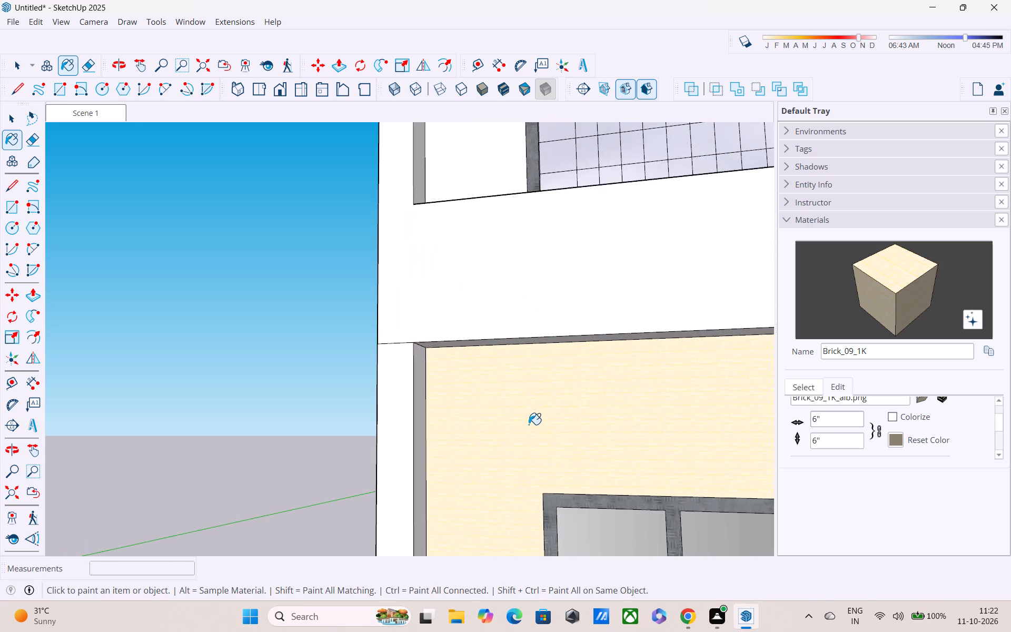
scroll(529, 424, down, 1)
middle_drag(529, 438, 521, 478)
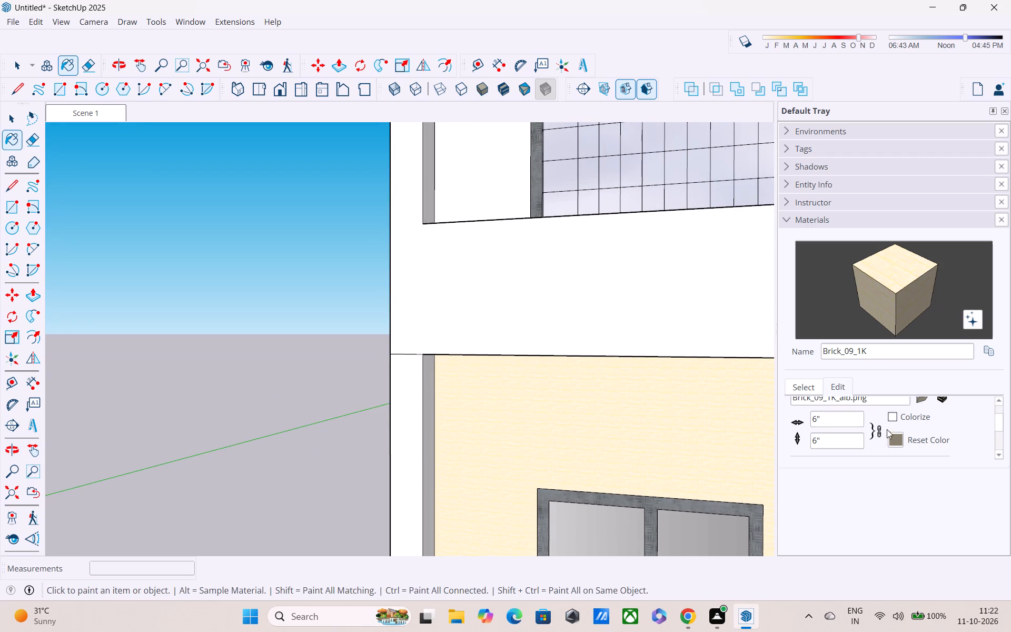
scroll(889, 432, up, 2)
scroll(887, 434, down, 1)
scroll(881, 434, up, 2)
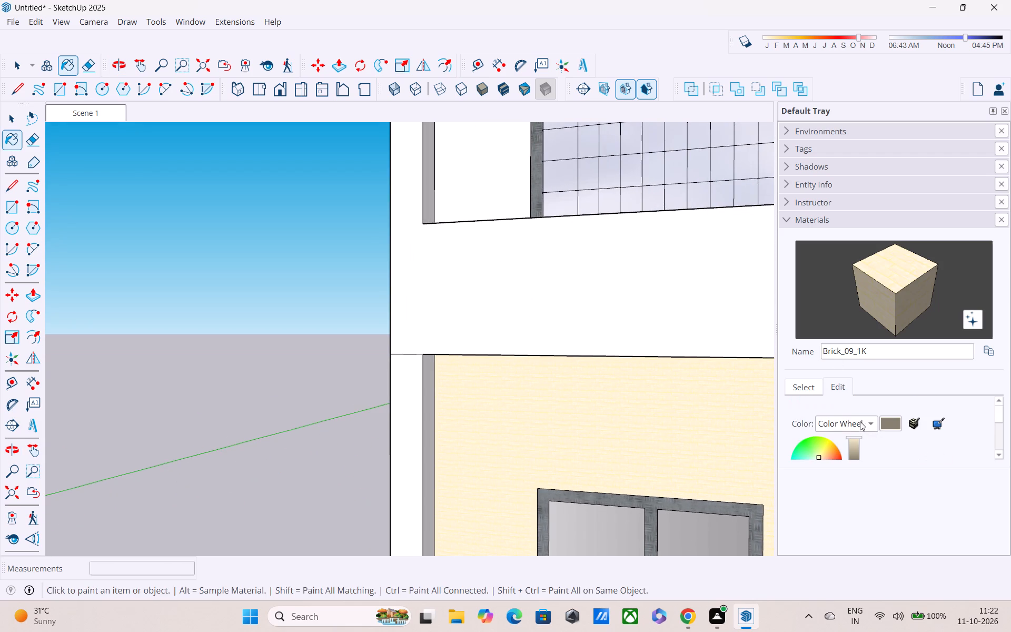
Repaint the ground-floor wall around the small window with the Brick_20_1K material from the Brick collection.
click(810, 384)
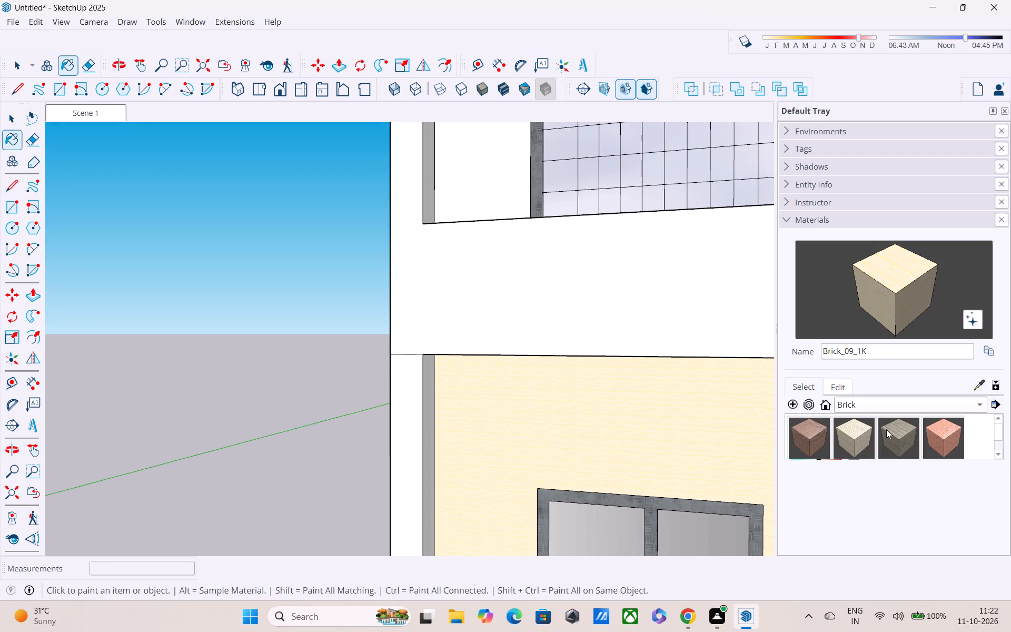
scroll(965, 434, up, 4)
scroll(909, 423, up, 2)
click(1000, 456)
click(996, 455)
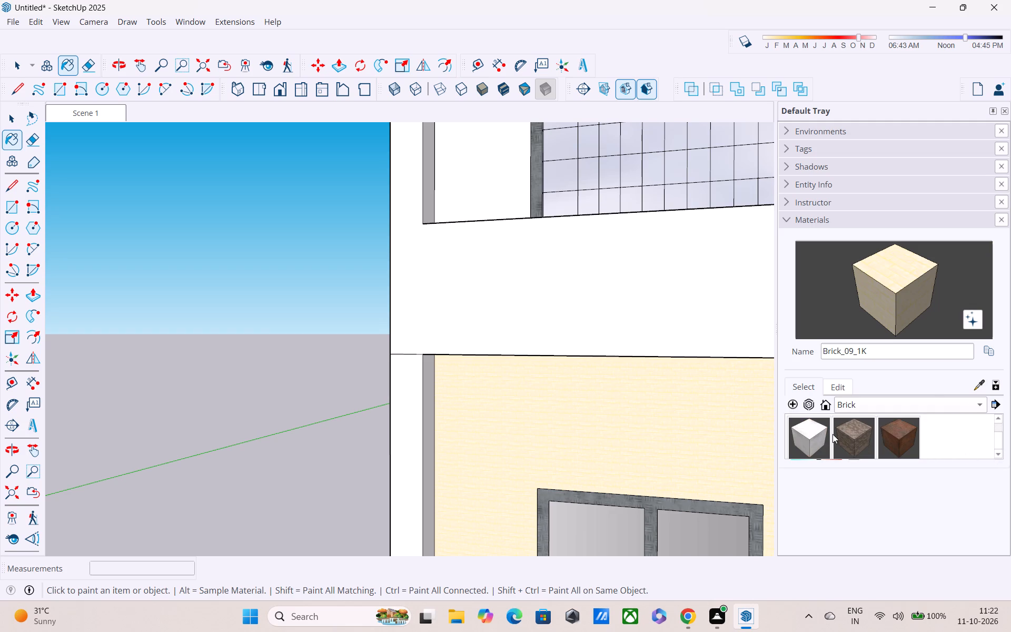
click(861, 433)
click(744, 438)
scroll(741, 436, down, 2)
middle_drag(667, 456, 685, 433)
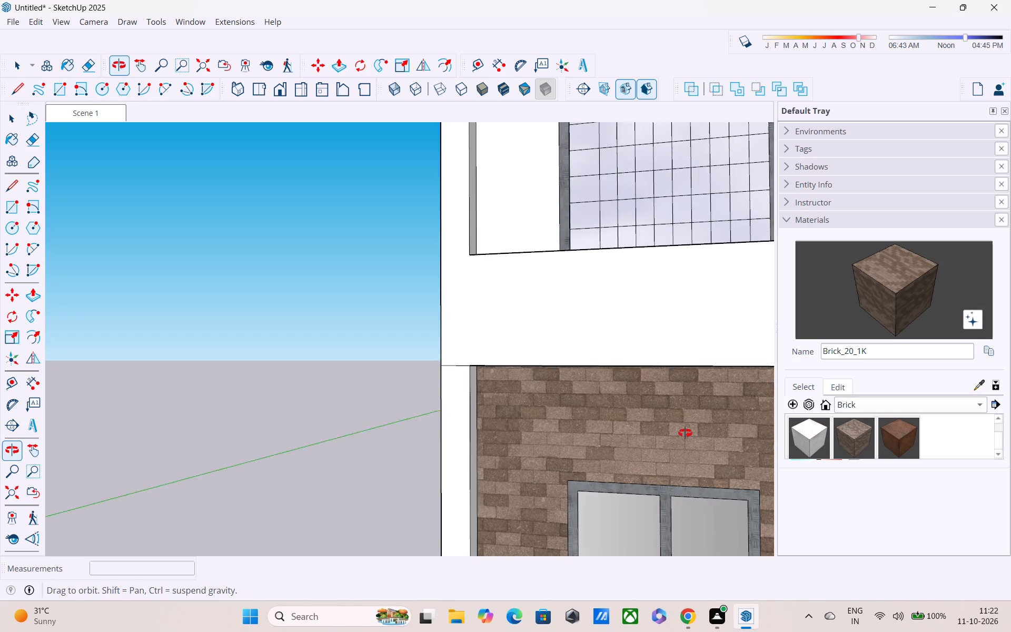
middle_drag(685, 433, 689, 428)
scroll(689, 428, down, 5)
scroll(672, 470, down, 1)
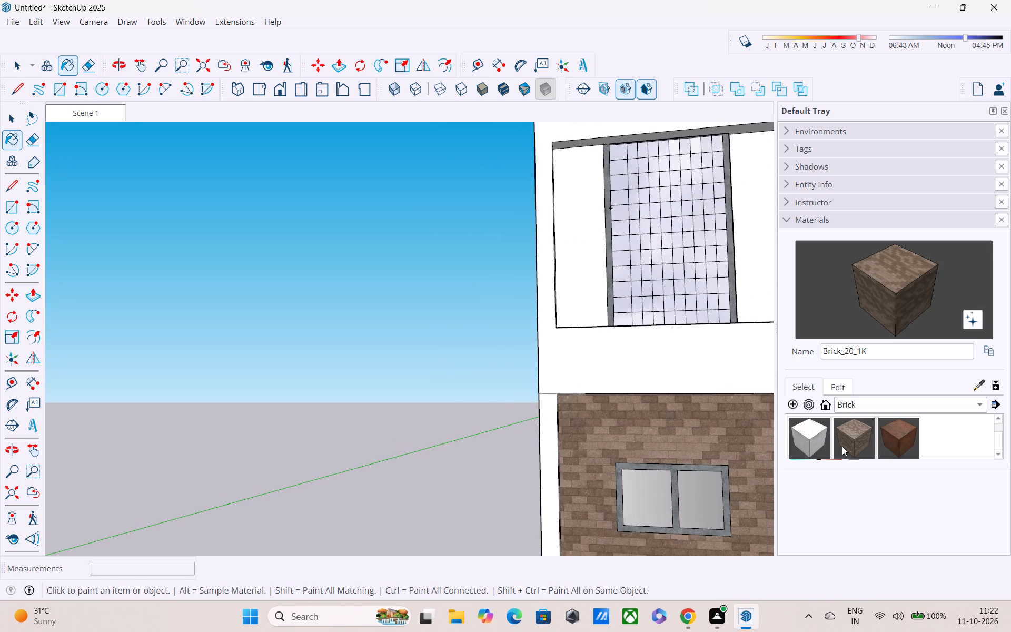
Brighten the Brick_20_1K material's color to a light peach-orange tone.
click(832, 383)
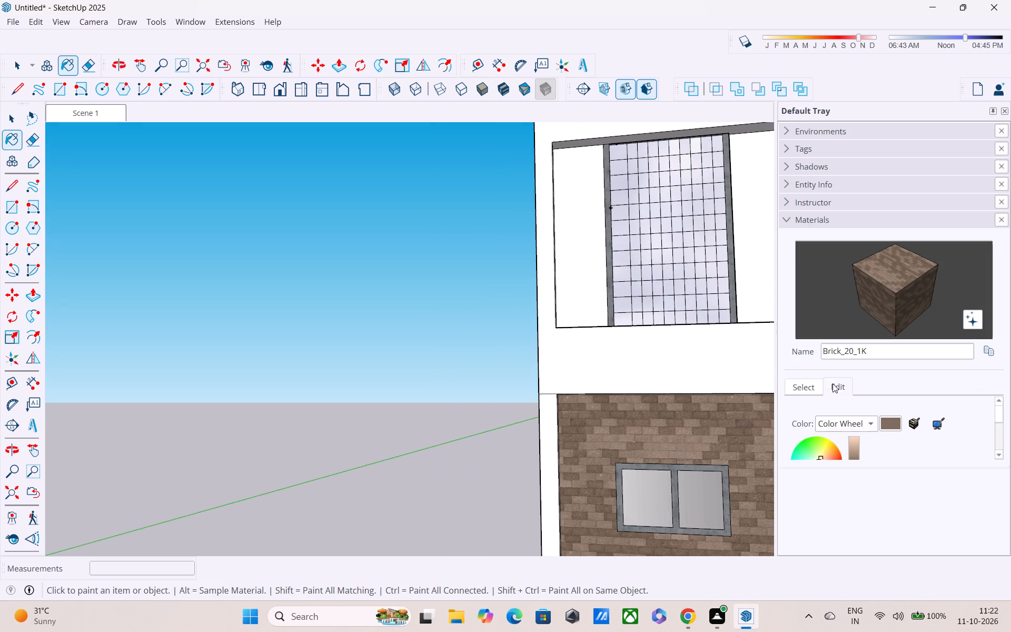
click(850, 439)
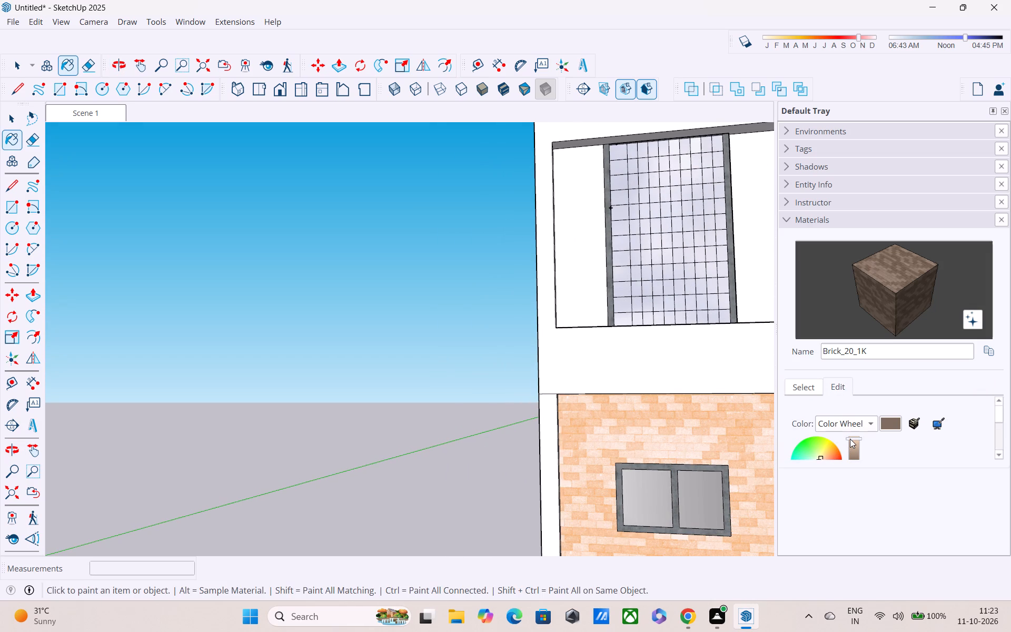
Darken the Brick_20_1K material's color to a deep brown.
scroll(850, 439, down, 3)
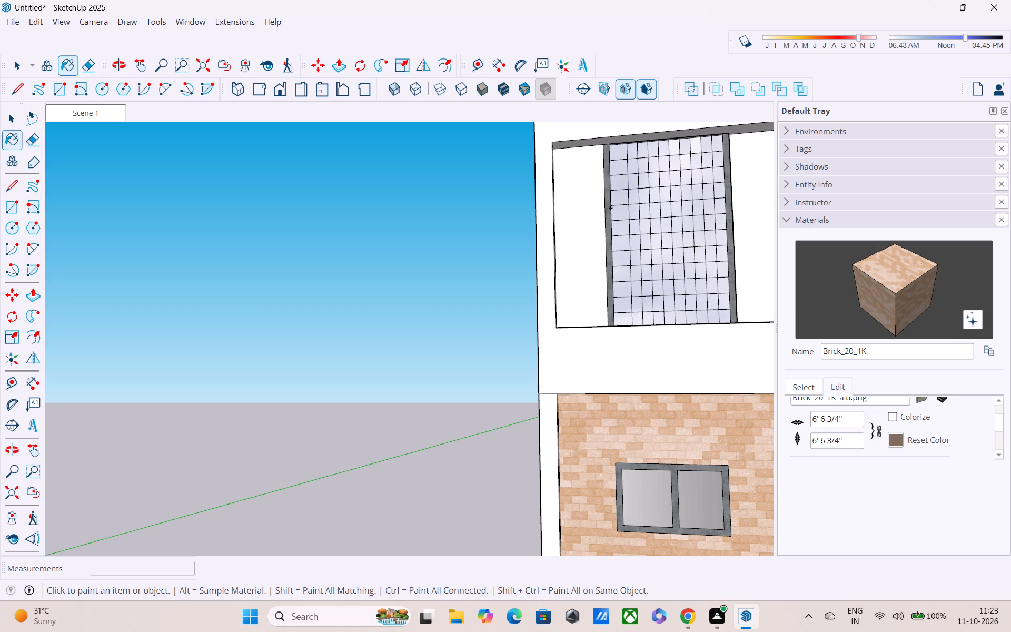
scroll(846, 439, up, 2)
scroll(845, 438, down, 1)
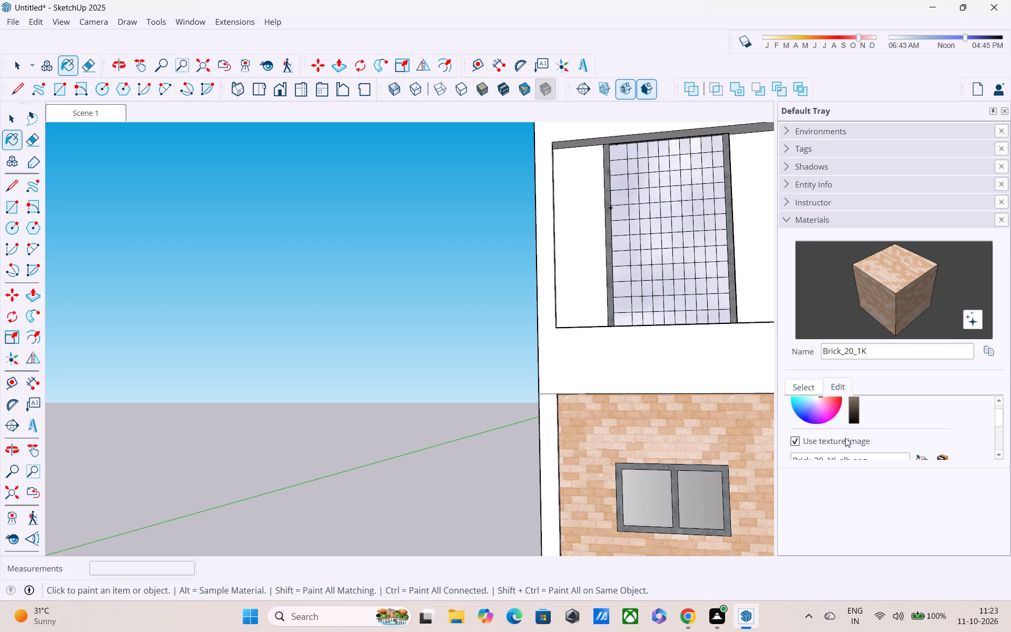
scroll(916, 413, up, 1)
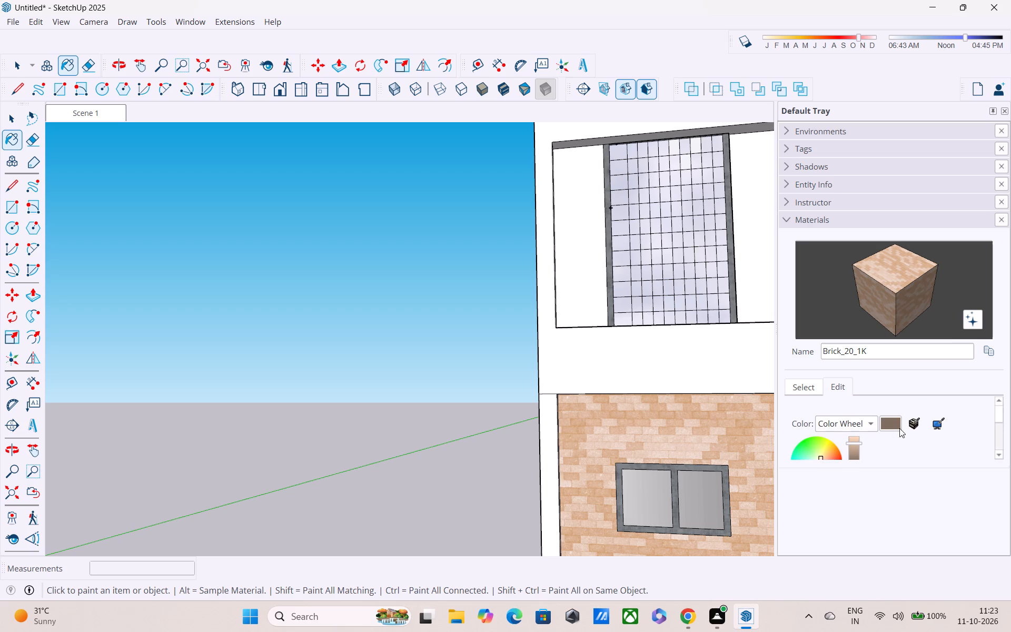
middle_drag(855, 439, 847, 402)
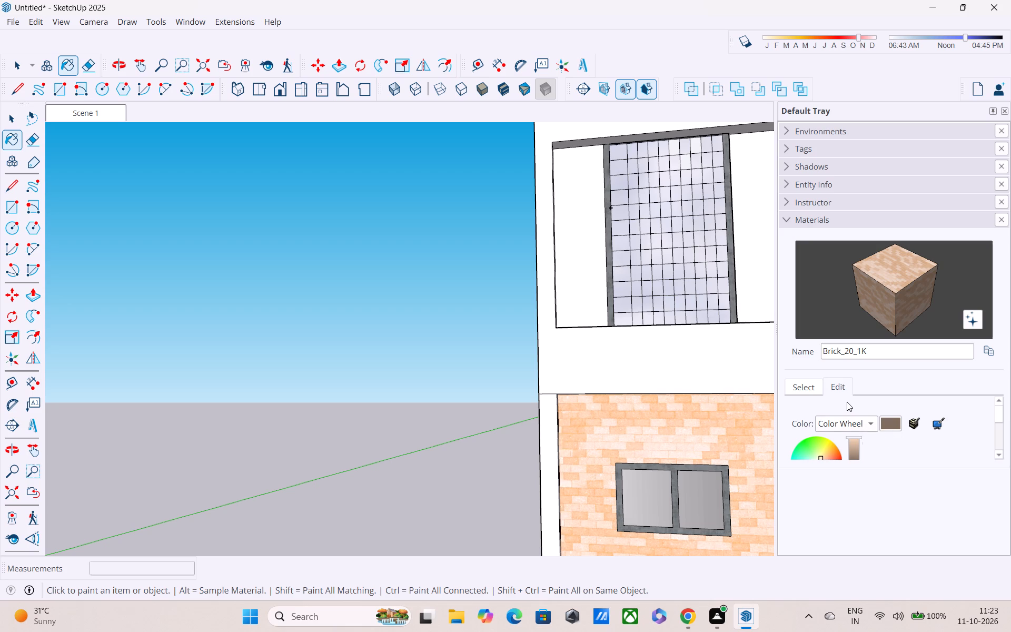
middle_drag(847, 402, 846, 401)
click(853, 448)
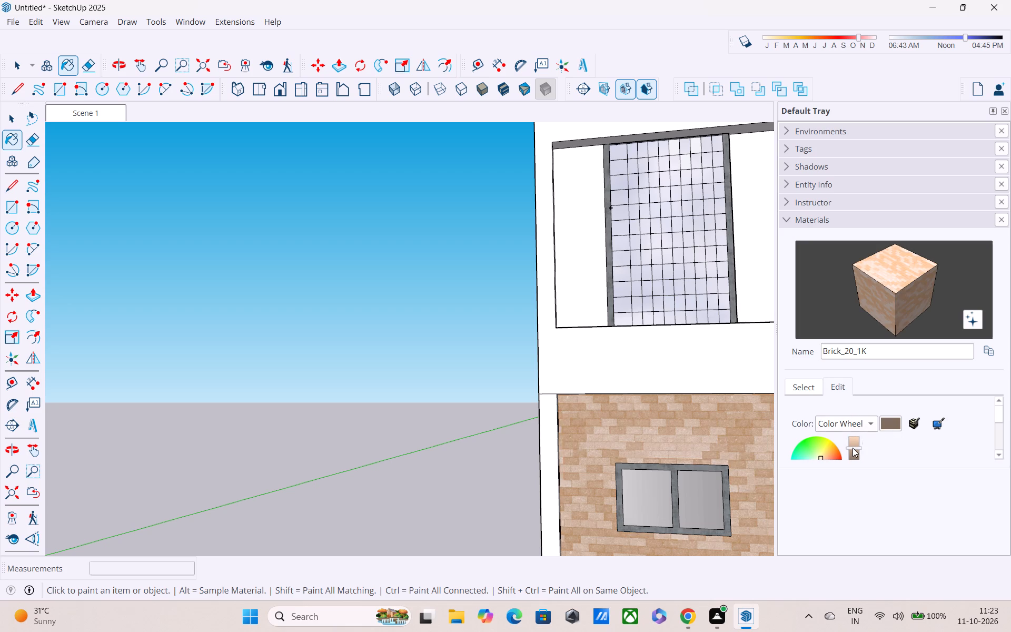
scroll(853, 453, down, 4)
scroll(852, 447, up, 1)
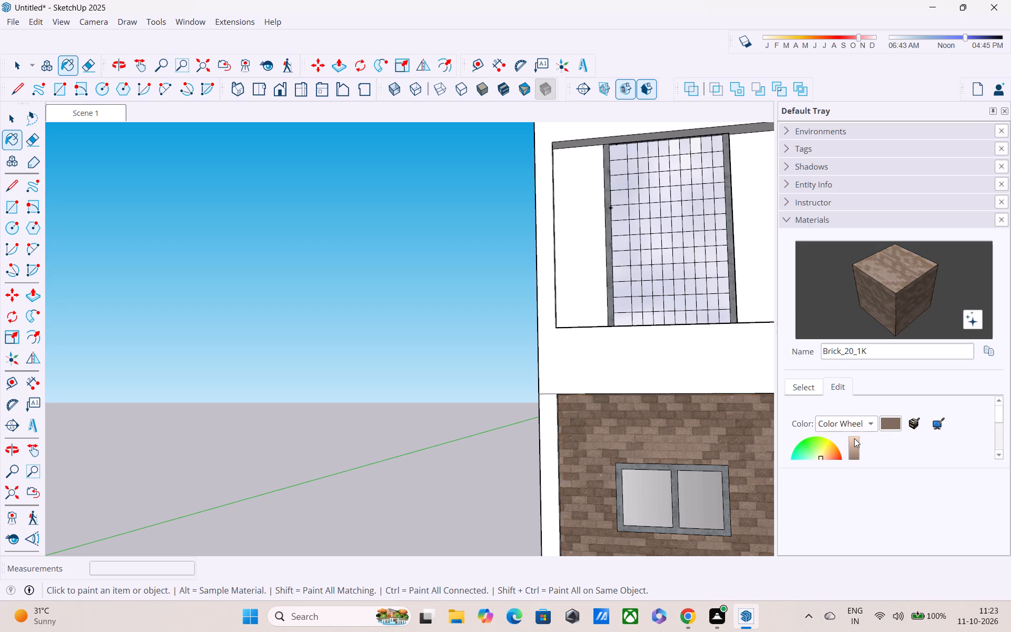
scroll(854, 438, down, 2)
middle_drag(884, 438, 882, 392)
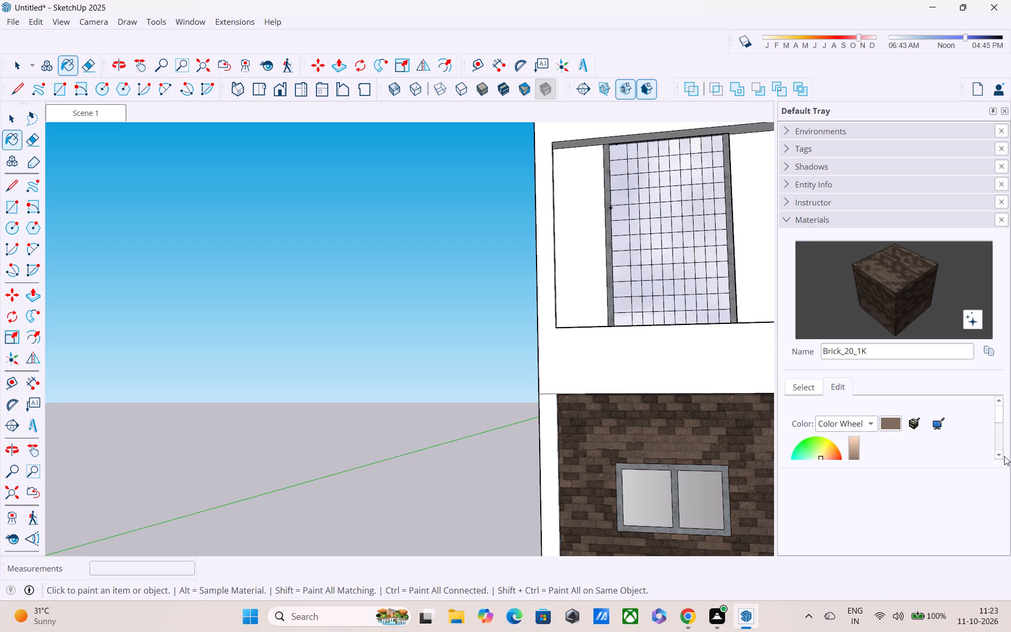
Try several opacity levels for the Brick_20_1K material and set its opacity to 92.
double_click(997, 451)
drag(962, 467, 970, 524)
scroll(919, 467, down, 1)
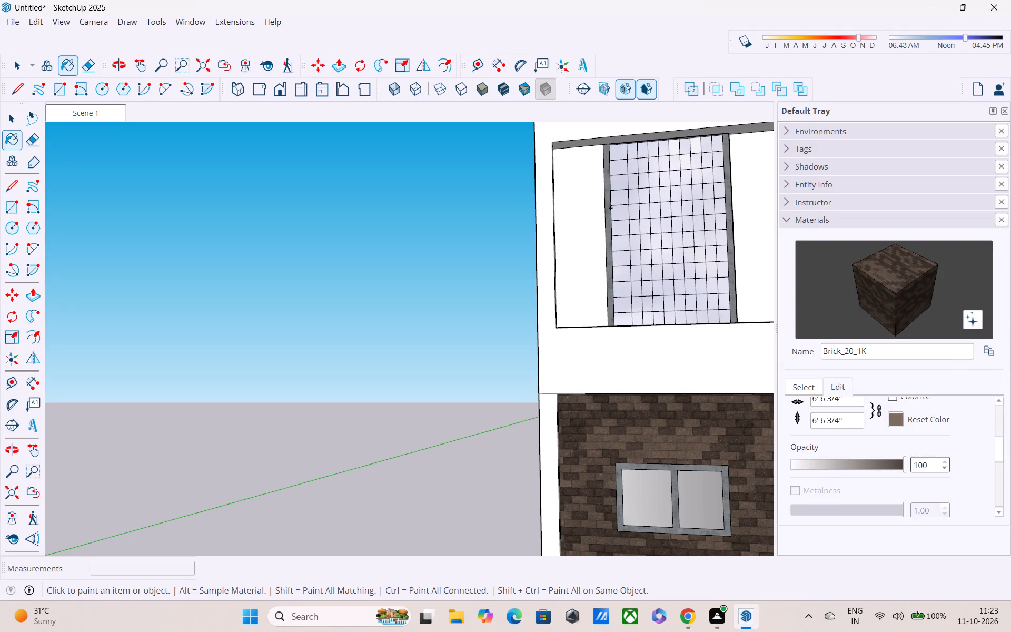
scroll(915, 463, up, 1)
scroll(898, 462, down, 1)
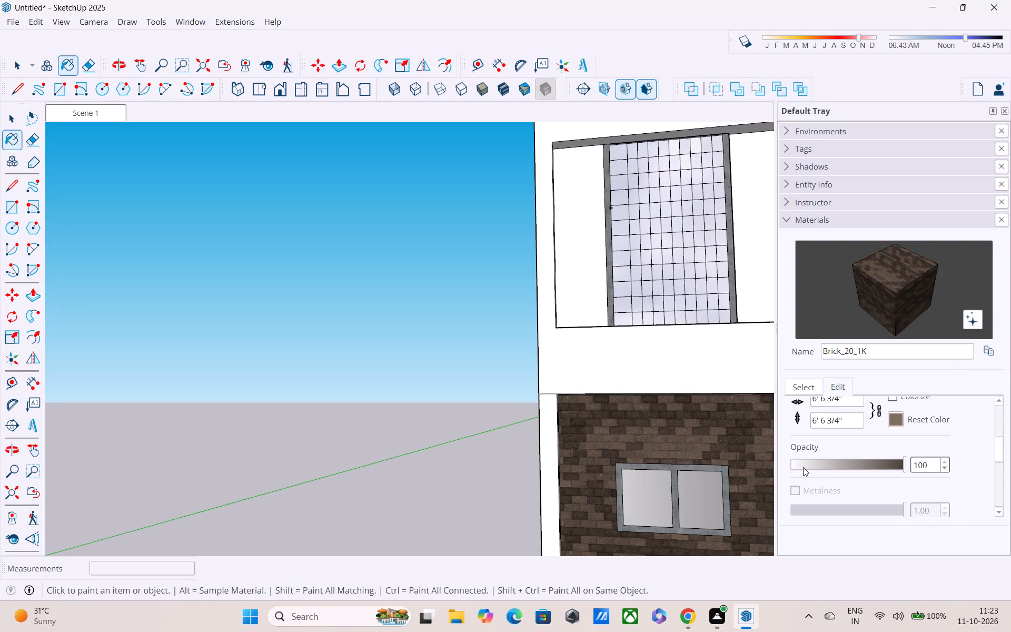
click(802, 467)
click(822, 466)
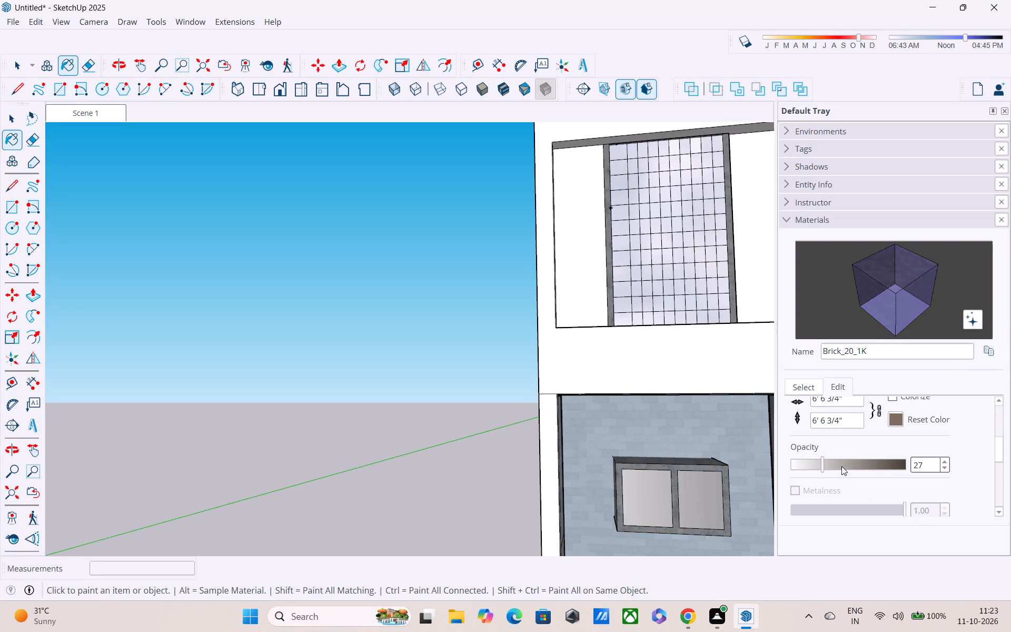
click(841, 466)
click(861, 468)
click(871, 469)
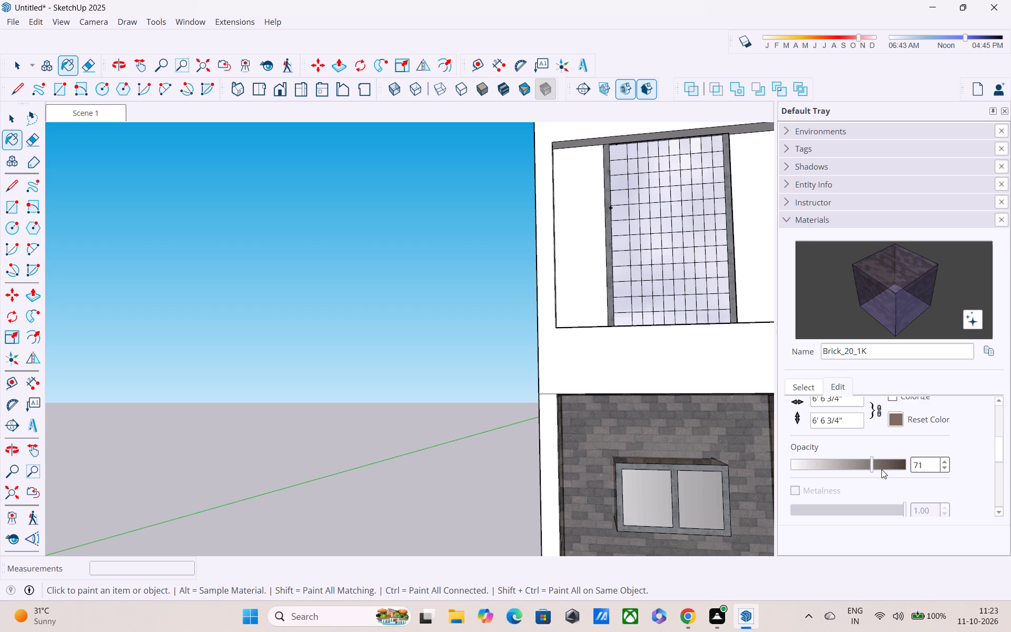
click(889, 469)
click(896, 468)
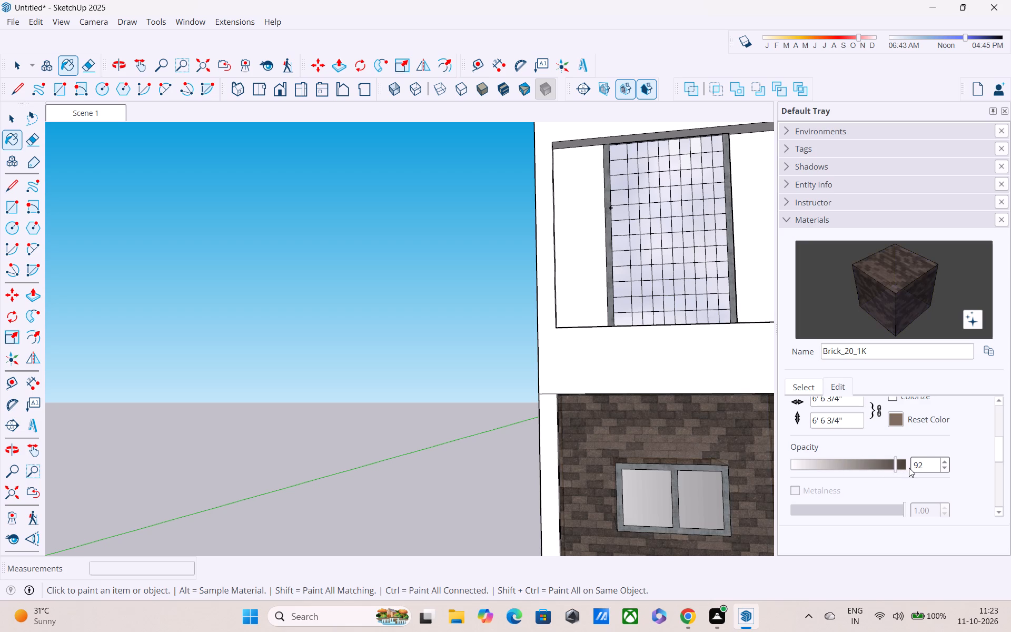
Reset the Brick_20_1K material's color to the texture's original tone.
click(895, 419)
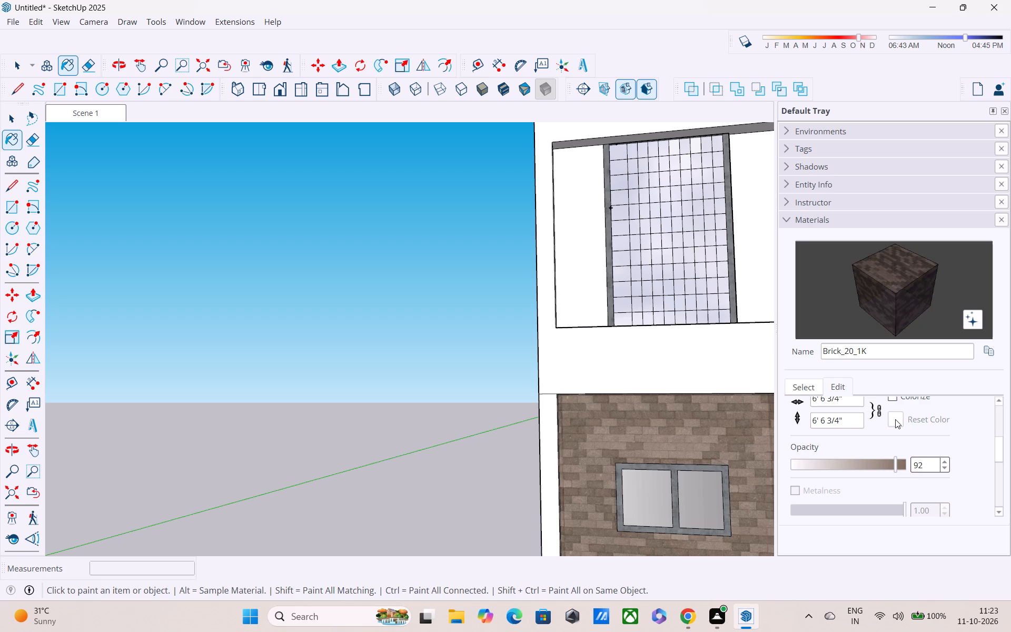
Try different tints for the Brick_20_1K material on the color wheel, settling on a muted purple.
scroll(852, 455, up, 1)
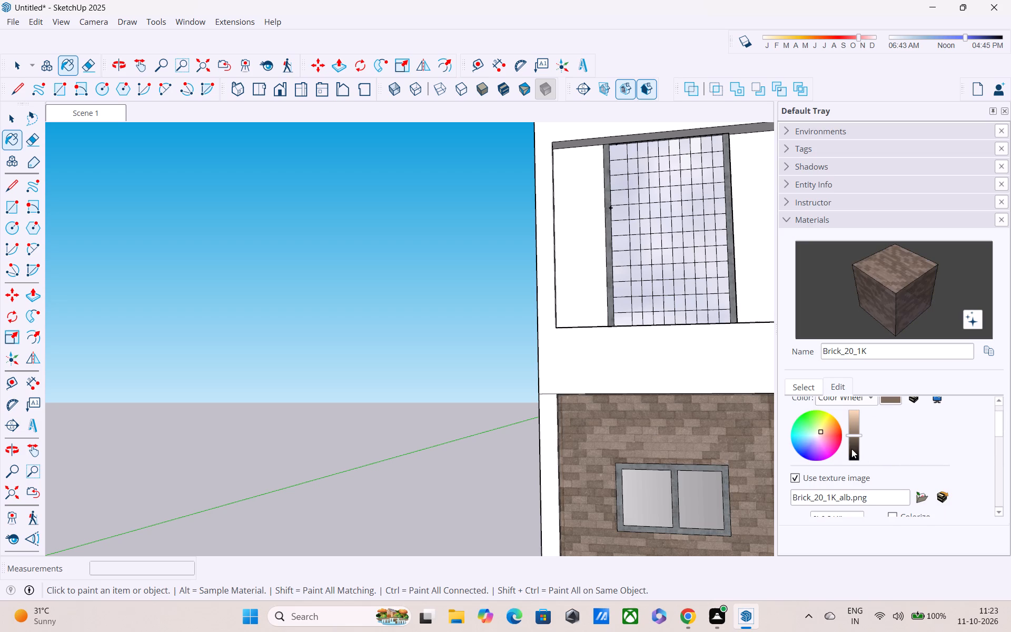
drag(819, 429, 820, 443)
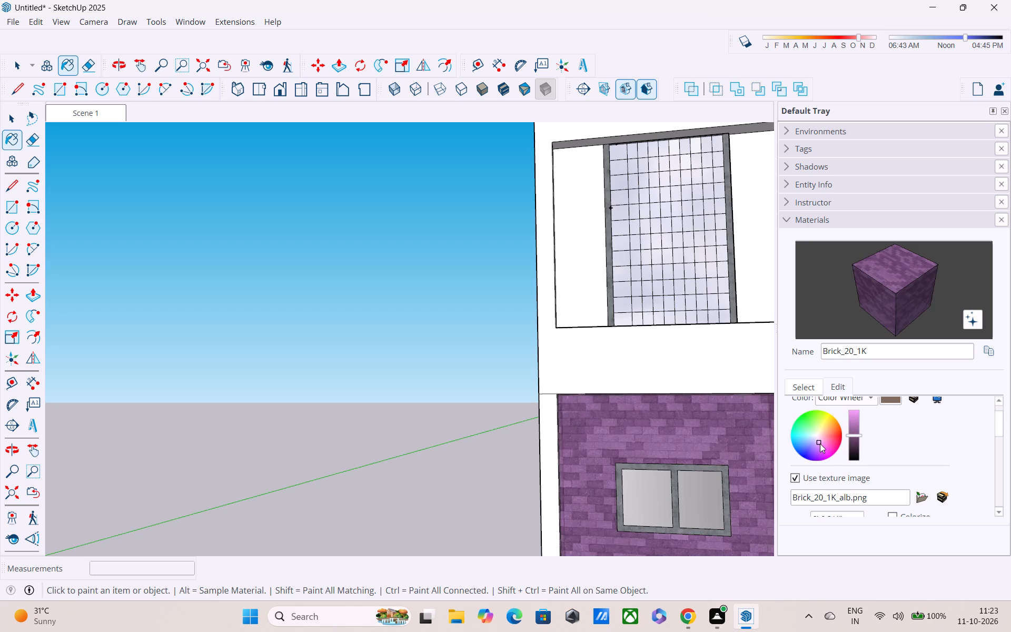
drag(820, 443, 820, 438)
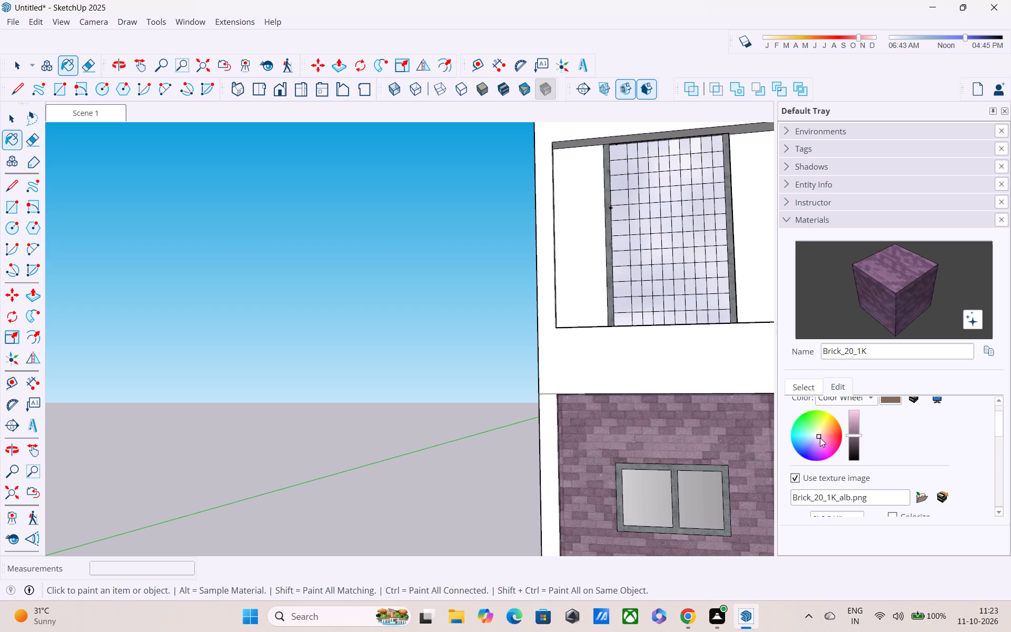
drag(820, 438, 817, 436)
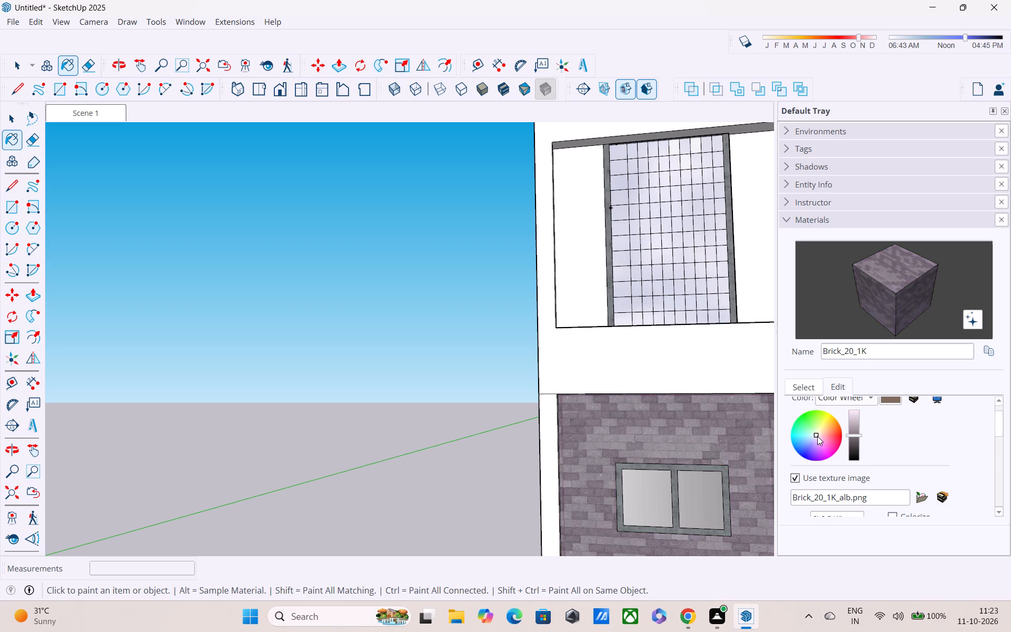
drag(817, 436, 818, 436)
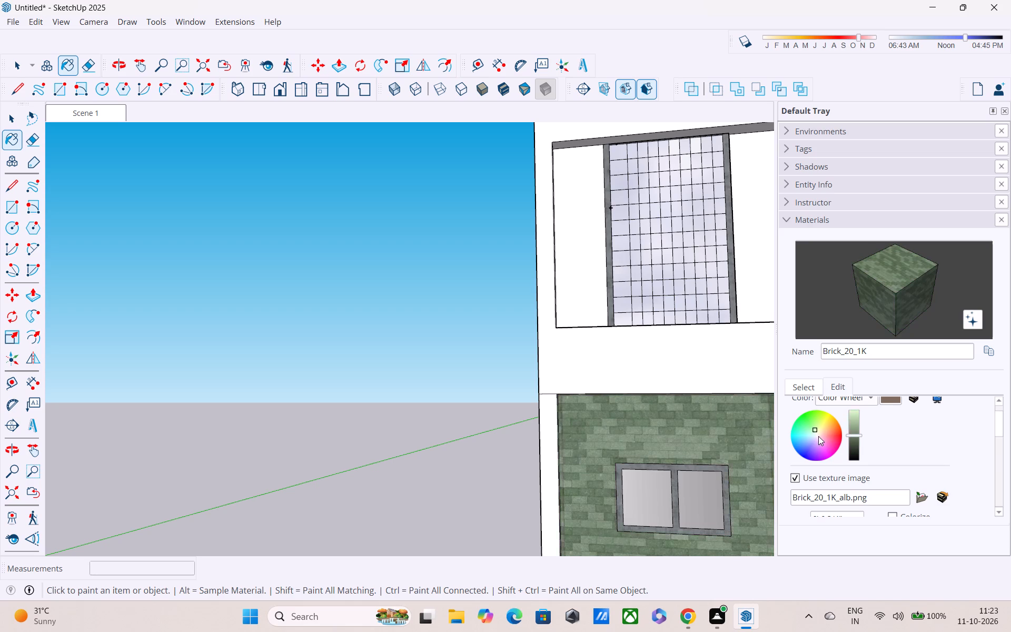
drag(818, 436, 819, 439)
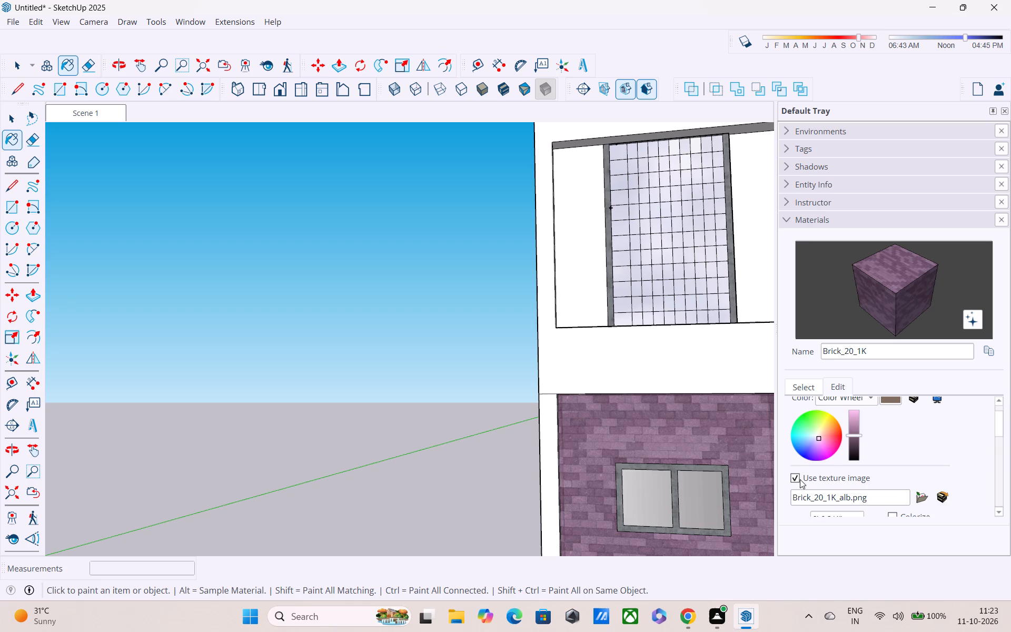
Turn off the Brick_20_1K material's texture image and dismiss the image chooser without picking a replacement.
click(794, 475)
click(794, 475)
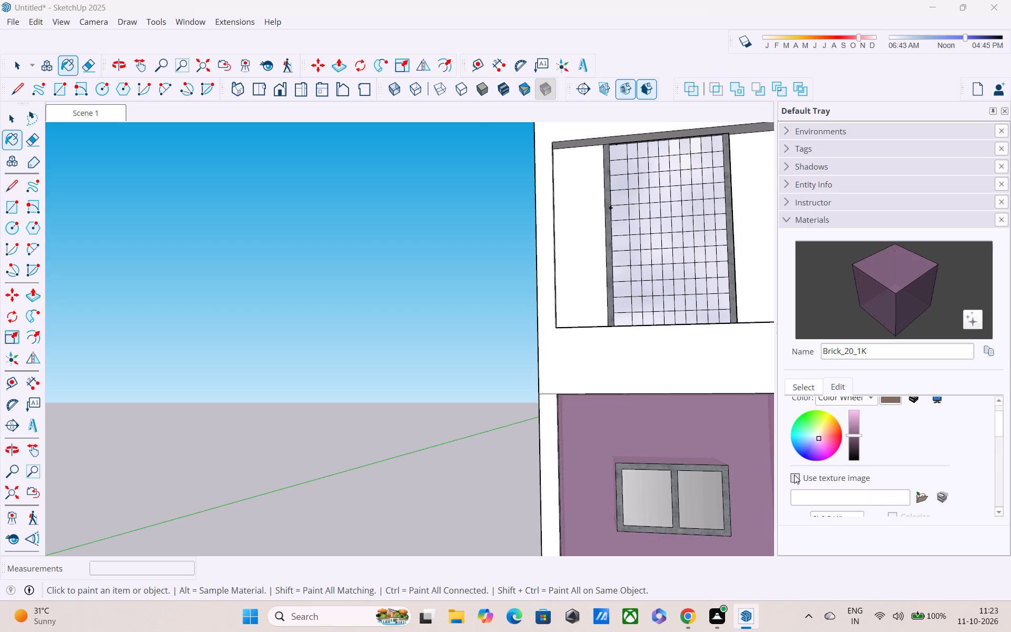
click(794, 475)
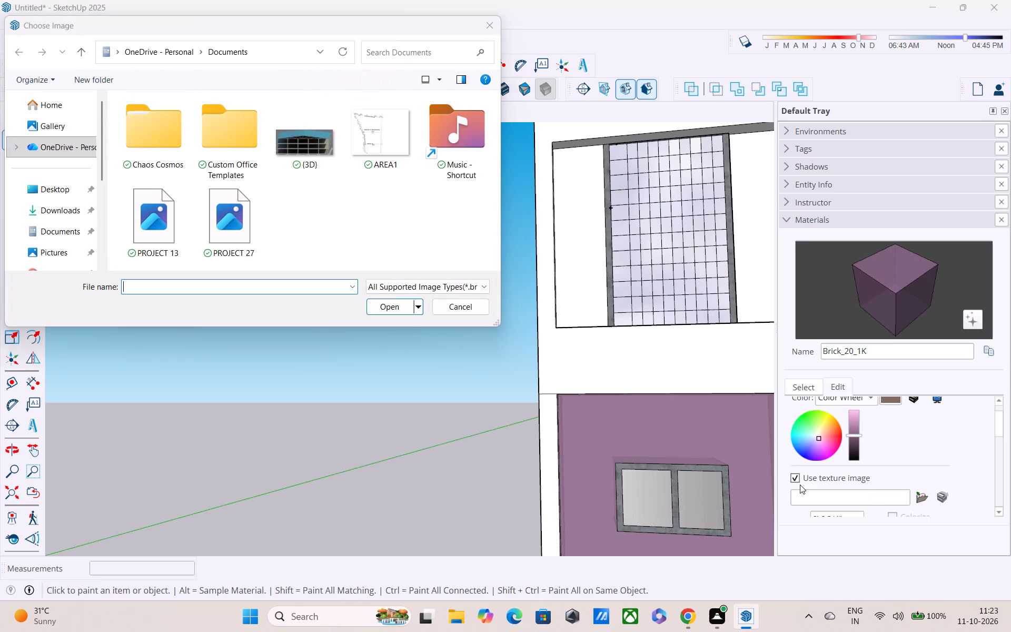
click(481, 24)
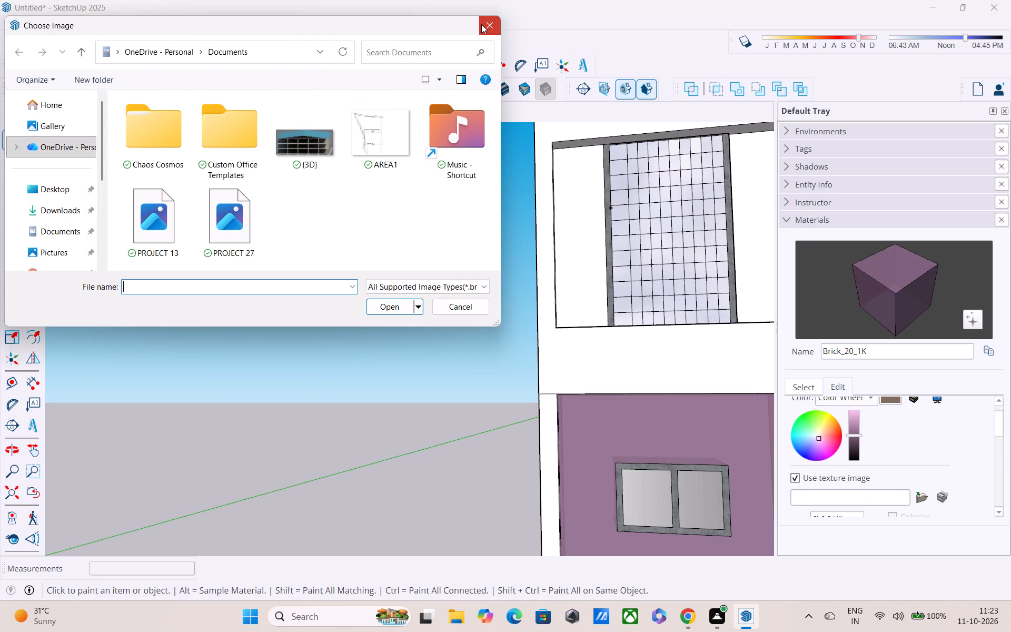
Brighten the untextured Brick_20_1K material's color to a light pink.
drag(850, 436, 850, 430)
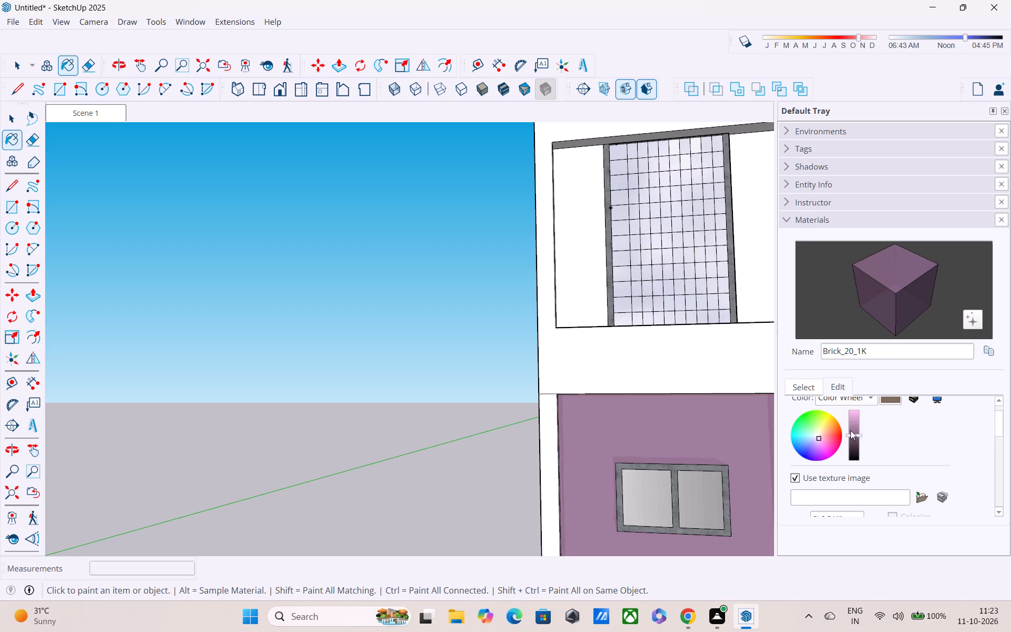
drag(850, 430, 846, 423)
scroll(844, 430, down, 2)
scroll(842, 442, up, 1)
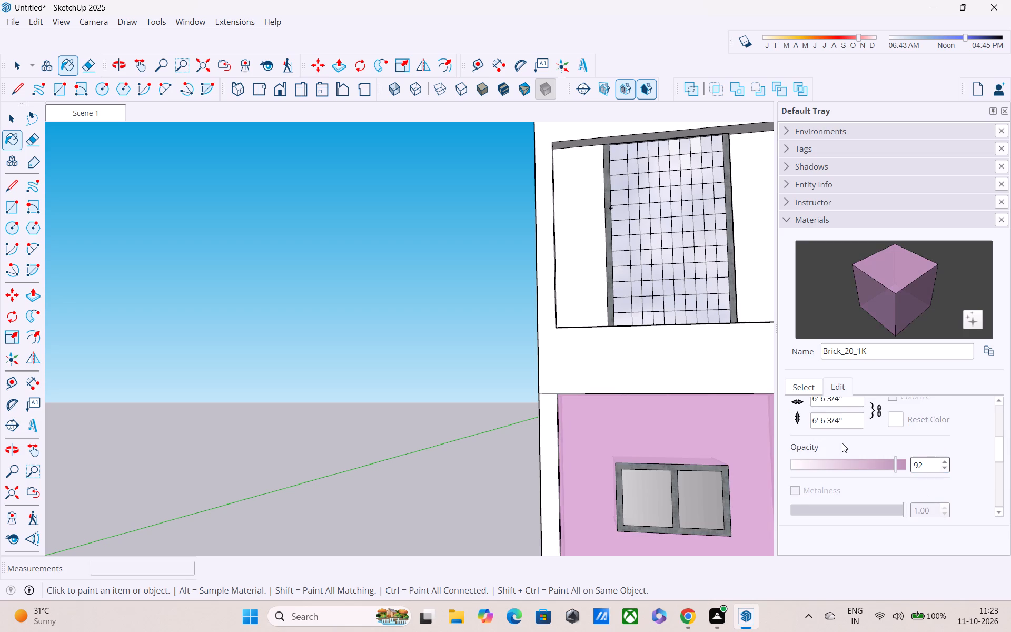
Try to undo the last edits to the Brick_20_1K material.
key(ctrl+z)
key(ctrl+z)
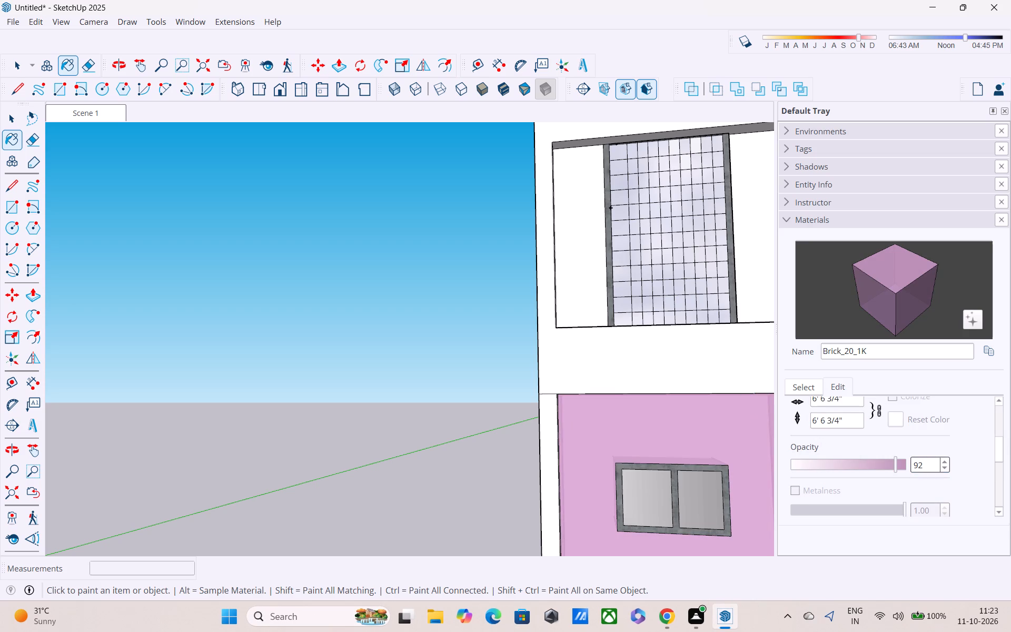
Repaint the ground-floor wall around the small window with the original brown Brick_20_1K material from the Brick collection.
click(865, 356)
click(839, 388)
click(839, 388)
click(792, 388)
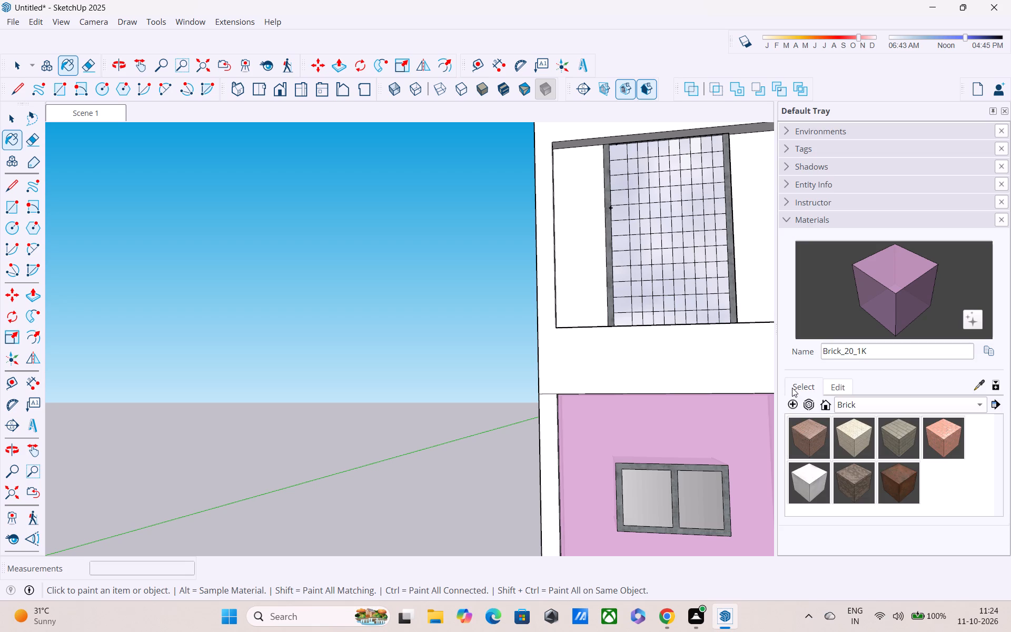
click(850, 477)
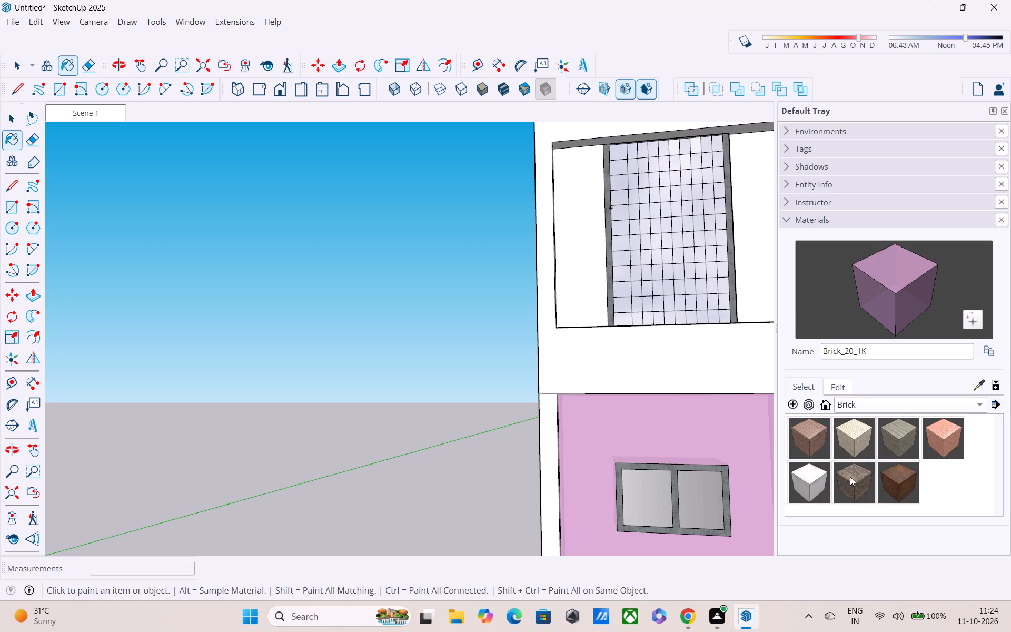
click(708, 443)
Examine the brown brick on the ground-floor wall from wider and angled views of the facade.
scroll(708, 443, down, 2)
middle_drag(778, 450, 767, 438)
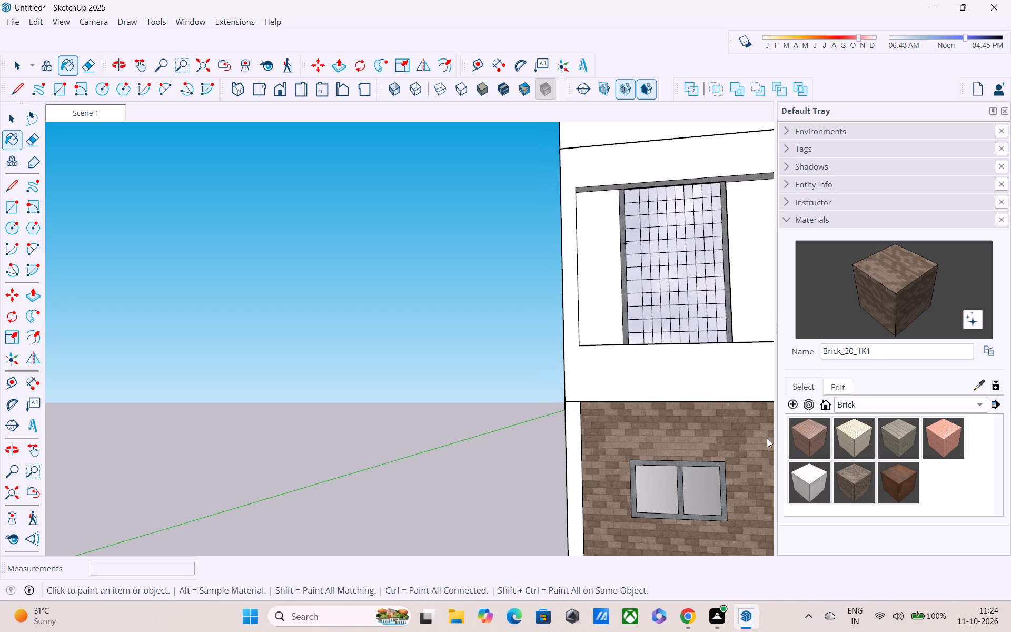
middle_drag(767, 438, 718, 399)
scroll(718, 399, up, 1)
scroll(717, 403, down, 3)
middle_drag(716, 437, 642, 450)
scroll(643, 450, down, 3)
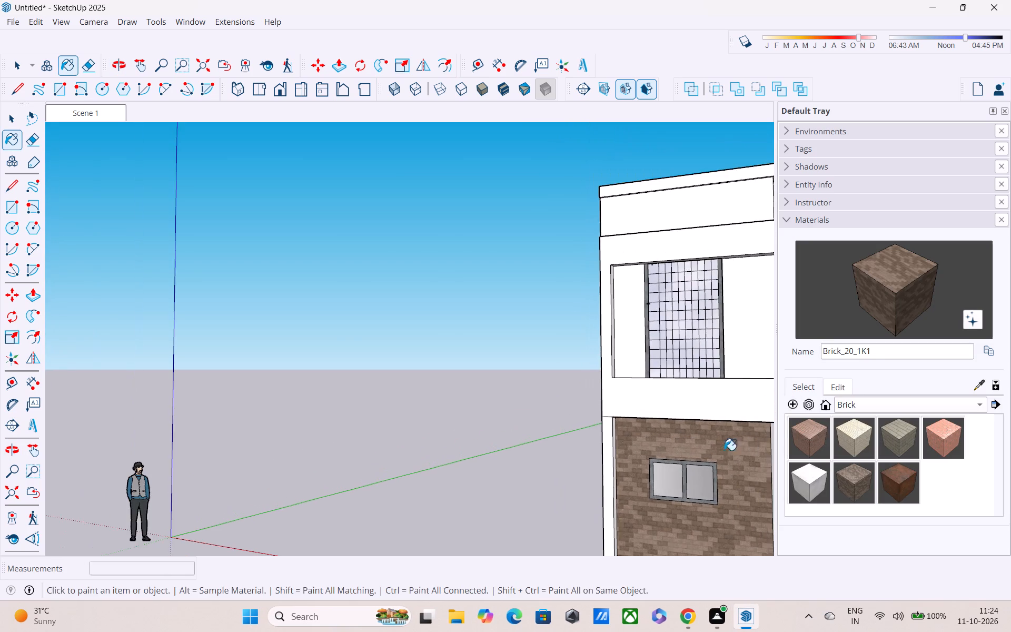
middle_drag(751, 449, 590, 442)
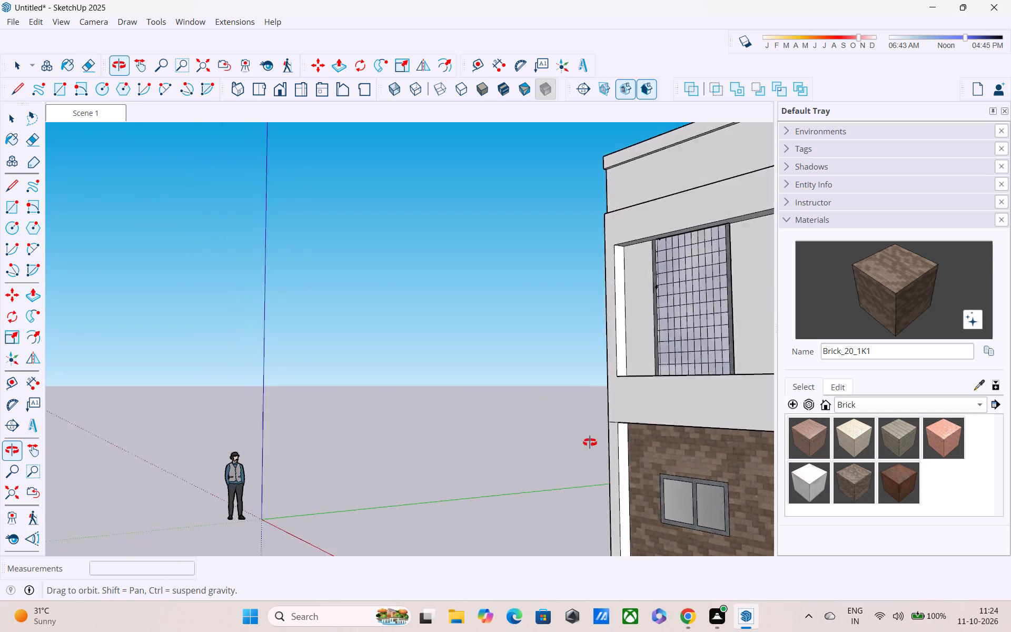
middle_drag(590, 442, 701, 433)
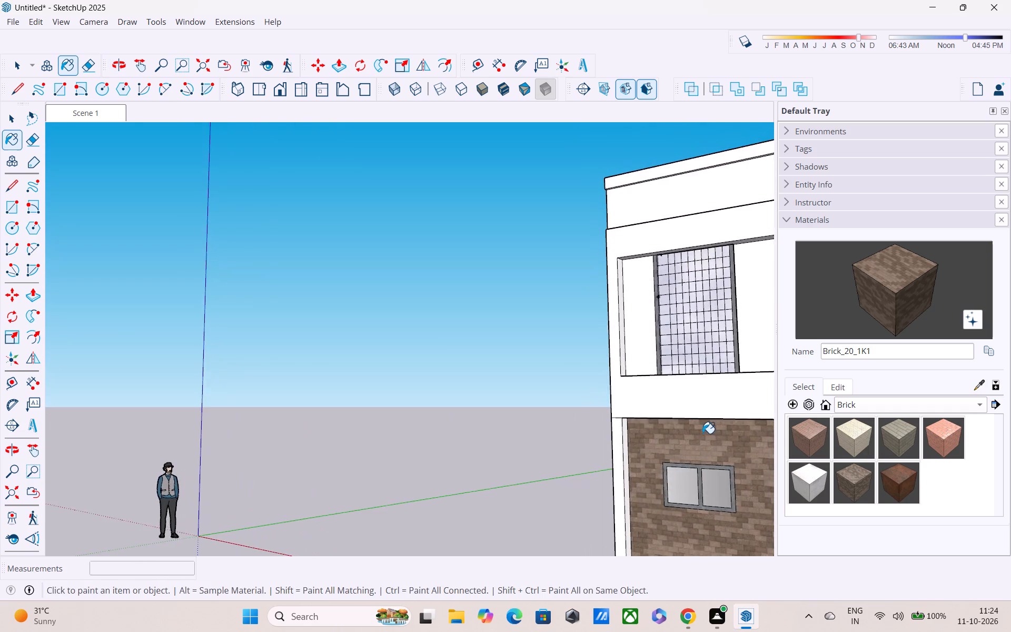
Repaint the ground-floor wall around the small window with the Brick_14_1K material from the Brick collection.
scroll(702, 434, down, 2)
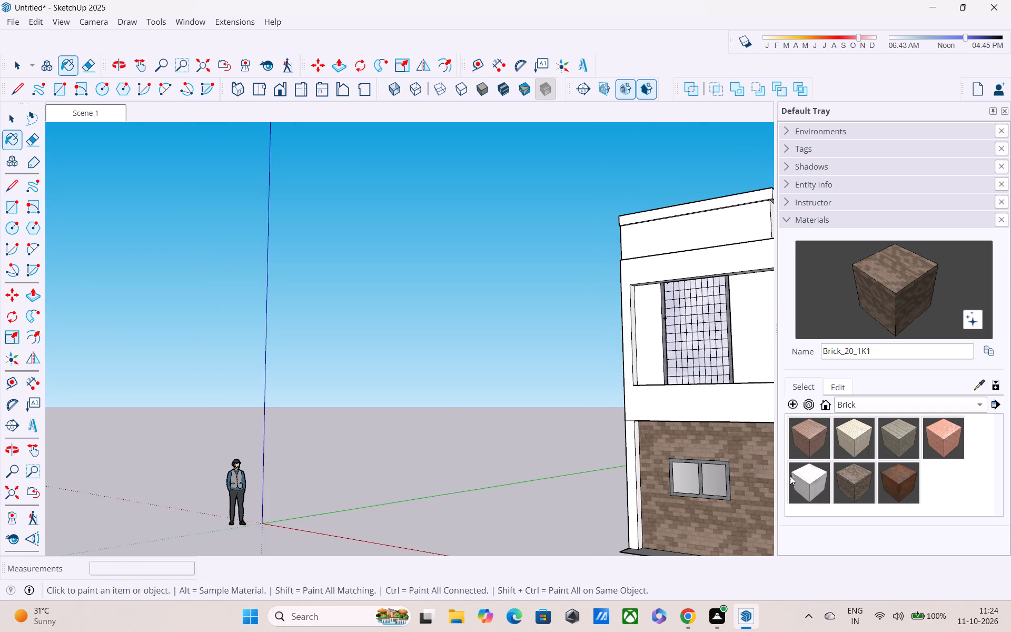
click(797, 478)
click(716, 439)
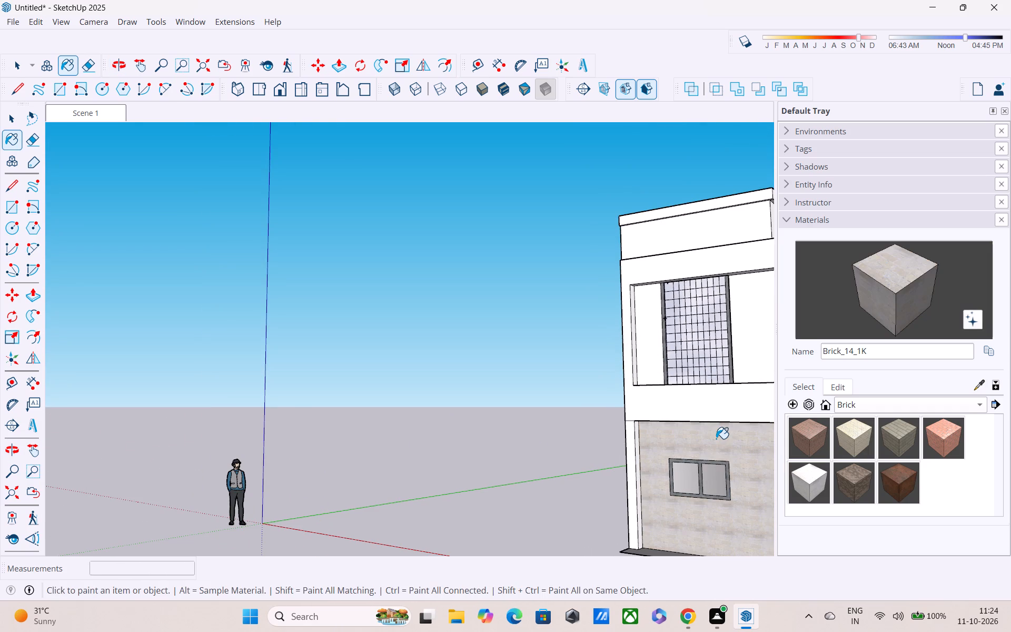
Examine the Brick_14_1K finish around the small ground-floor window up close and from different angles.
scroll(716, 444, down, 1)
middle_drag(715, 448, 766, 454)
scroll(717, 460, up, 9)
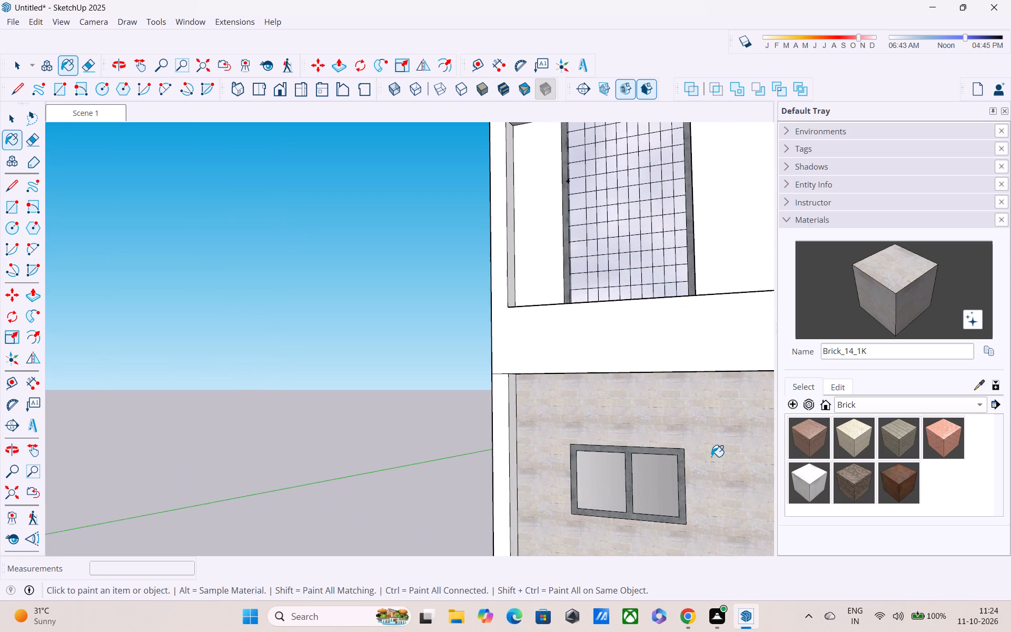
scroll(710, 456, up, 11)
middle_drag(707, 451, 757, 430)
scroll(757, 430, up, 1)
scroll(757, 430, down, 7)
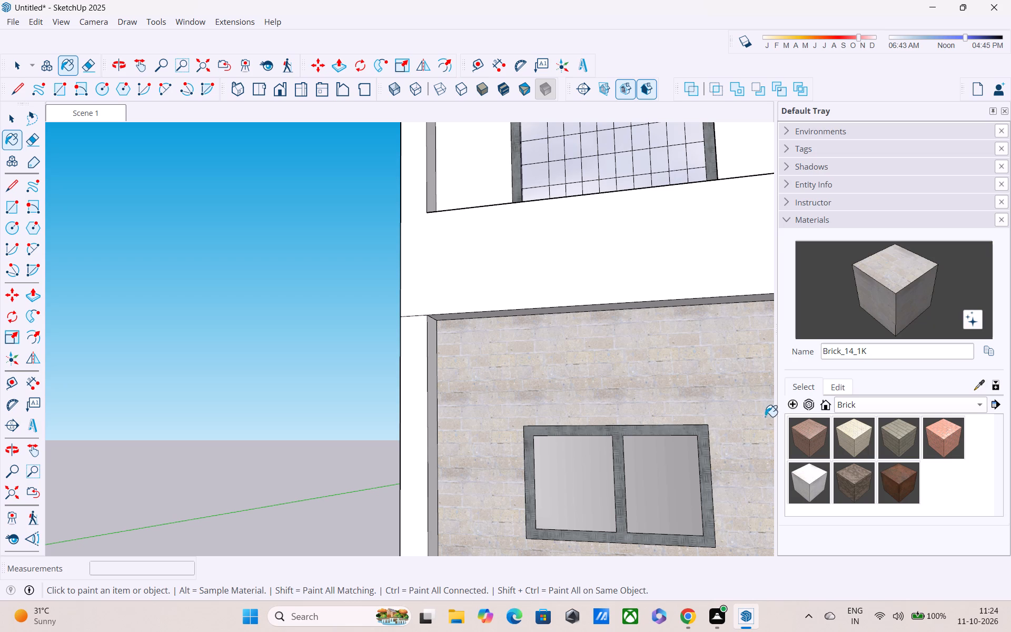
scroll(869, 457, down, 2)
Set the Brick_14_1K material's texture width to 2' 2", keeping the height proportional.
click(841, 384)
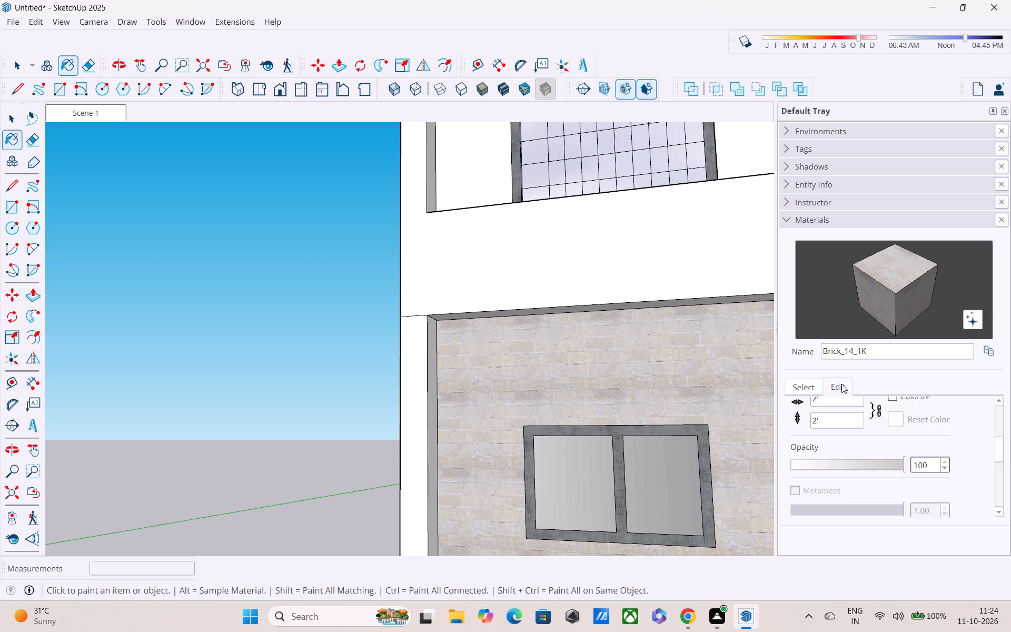
scroll(841, 417, up, 2)
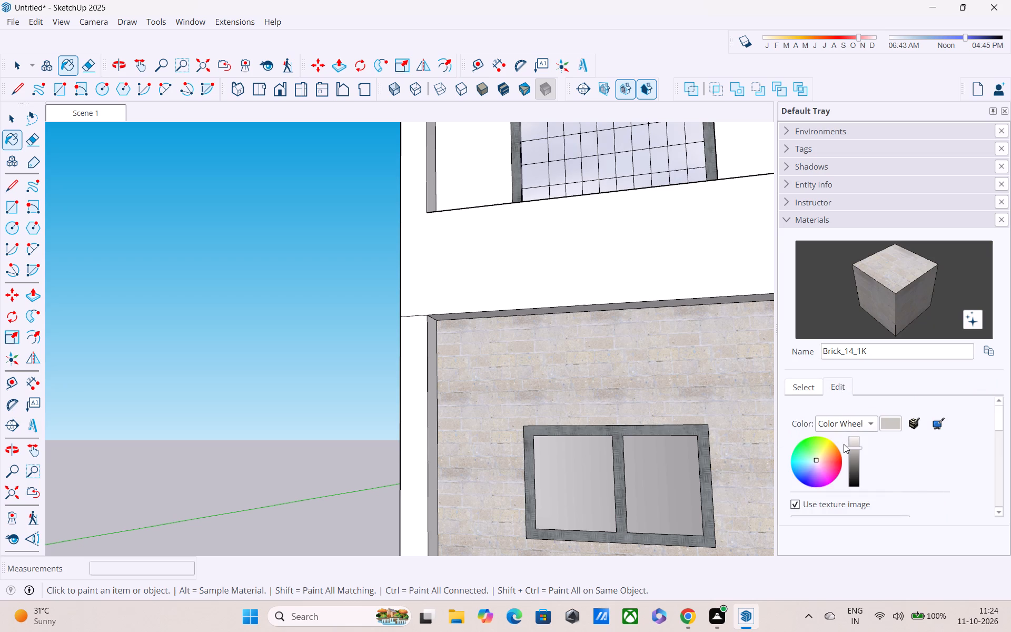
scroll(844, 444, down, 1)
scroll(843, 445, up, 1)
scroll(844, 452, down, 1)
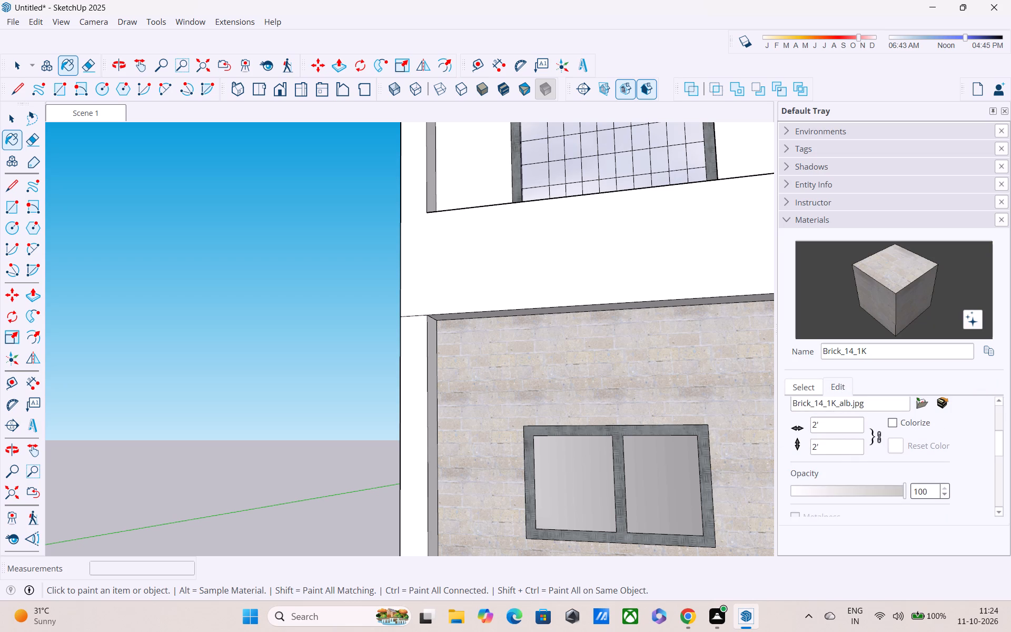
drag(838, 421, 790, 436)
key(BackSpace)
text(6")
key(Return)
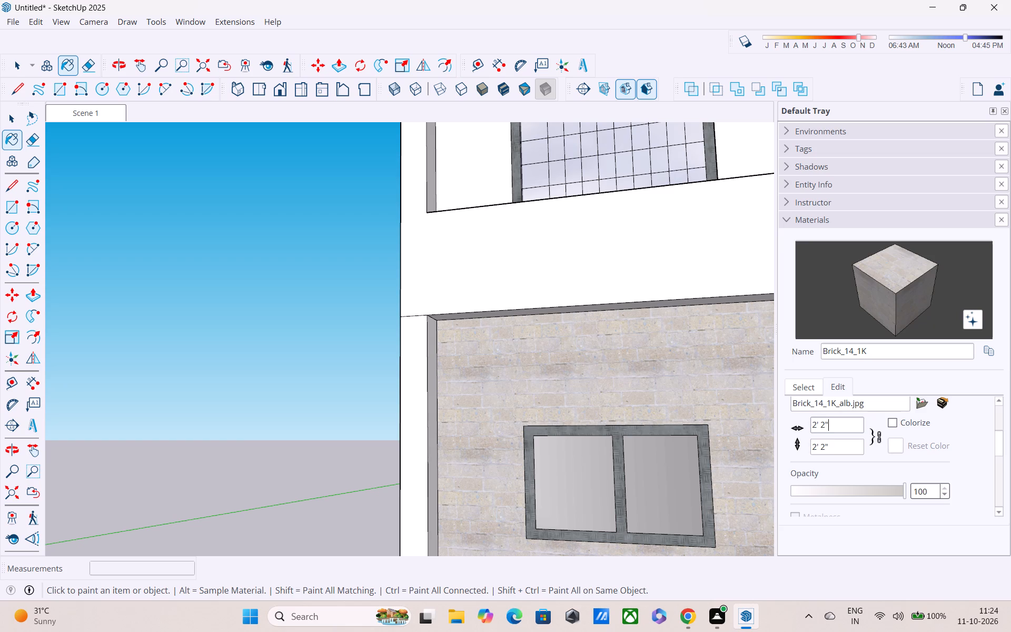
Examine the rescaled brick texture on the ground-floor wall and look through the material's remaining surface settings.
scroll(852, 436, down, 3)
scroll(763, 458, down, 1)
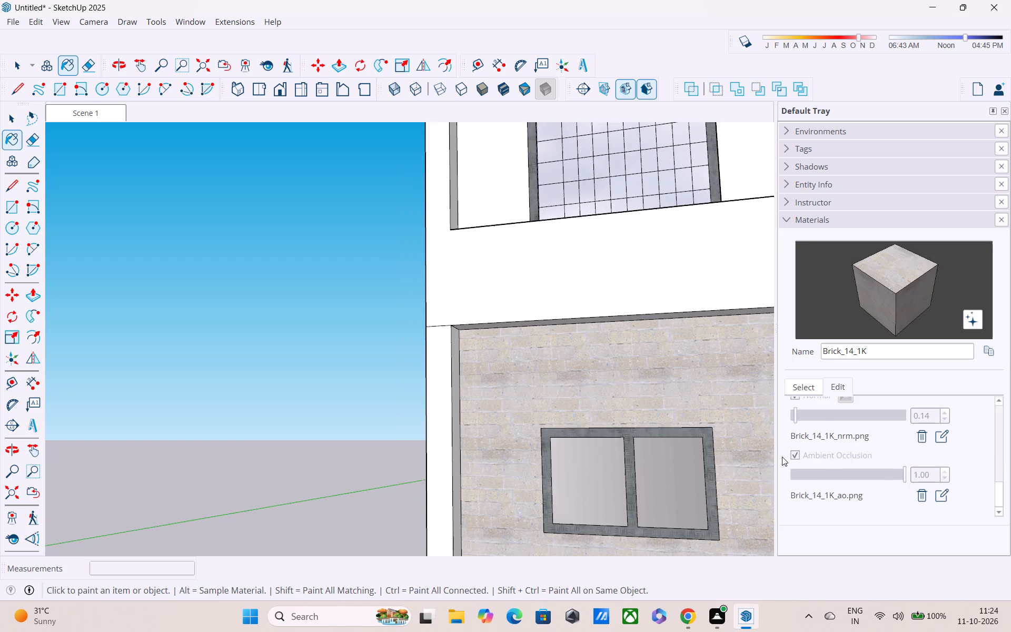
scroll(764, 443, down, 5)
scroll(743, 450, up, 1)
middle_drag(743, 450, 646, 467)
scroll(646, 467, down, 1)
scroll(648, 436, up, 6)
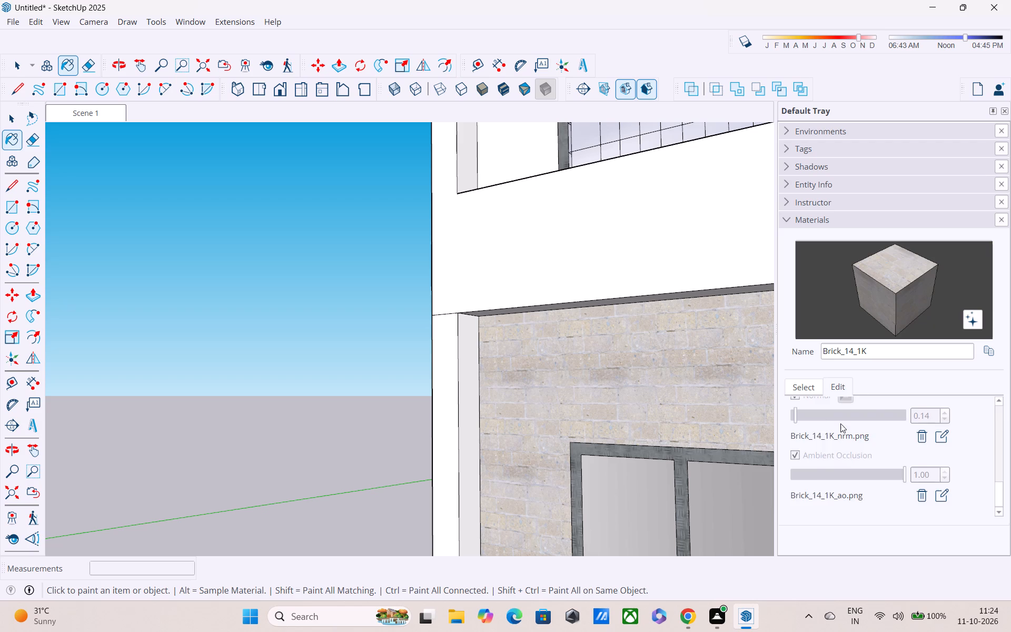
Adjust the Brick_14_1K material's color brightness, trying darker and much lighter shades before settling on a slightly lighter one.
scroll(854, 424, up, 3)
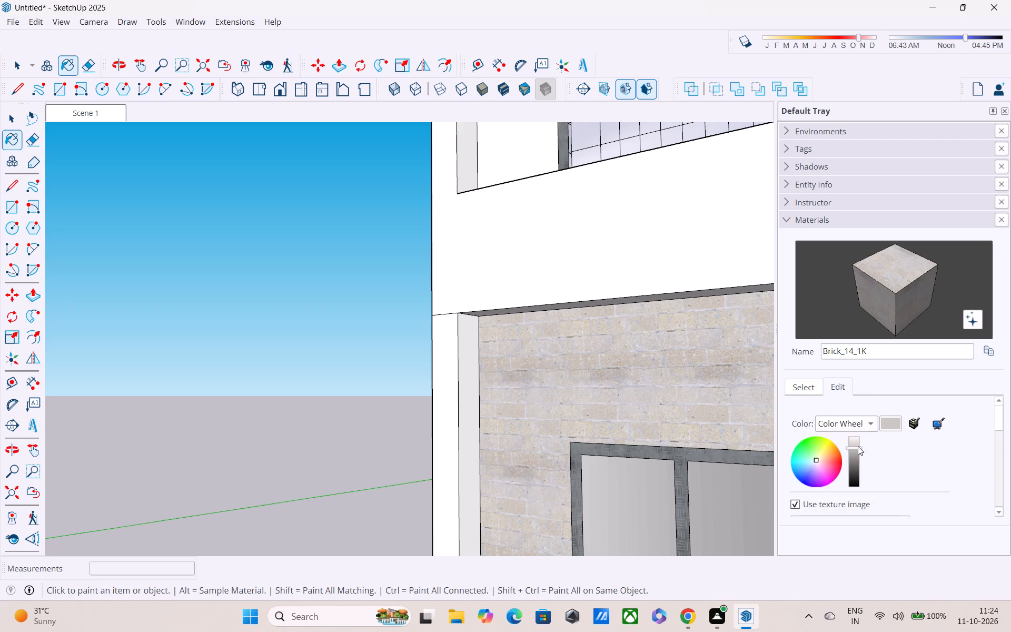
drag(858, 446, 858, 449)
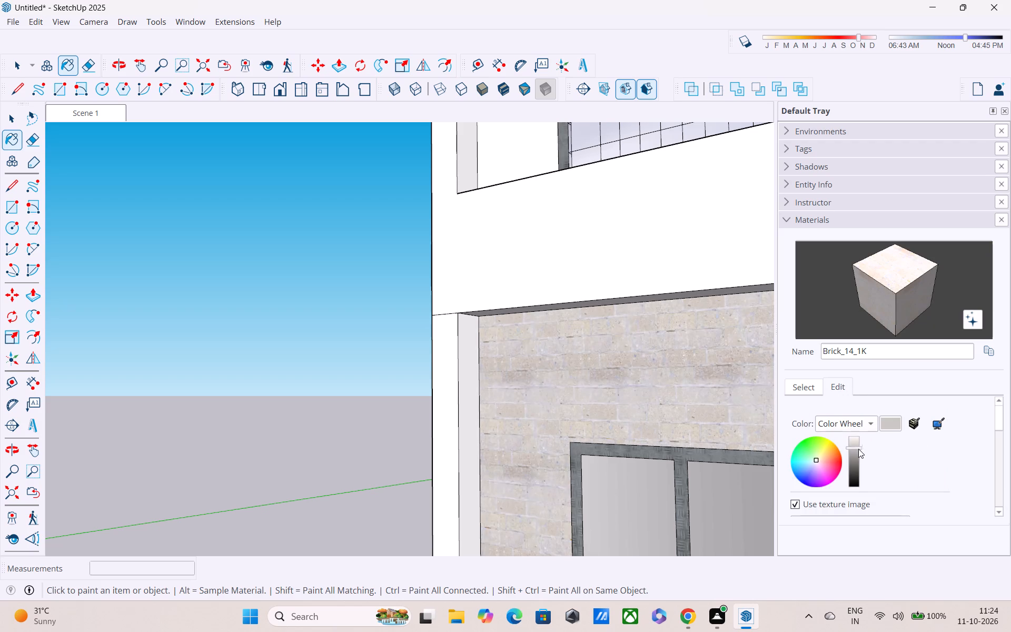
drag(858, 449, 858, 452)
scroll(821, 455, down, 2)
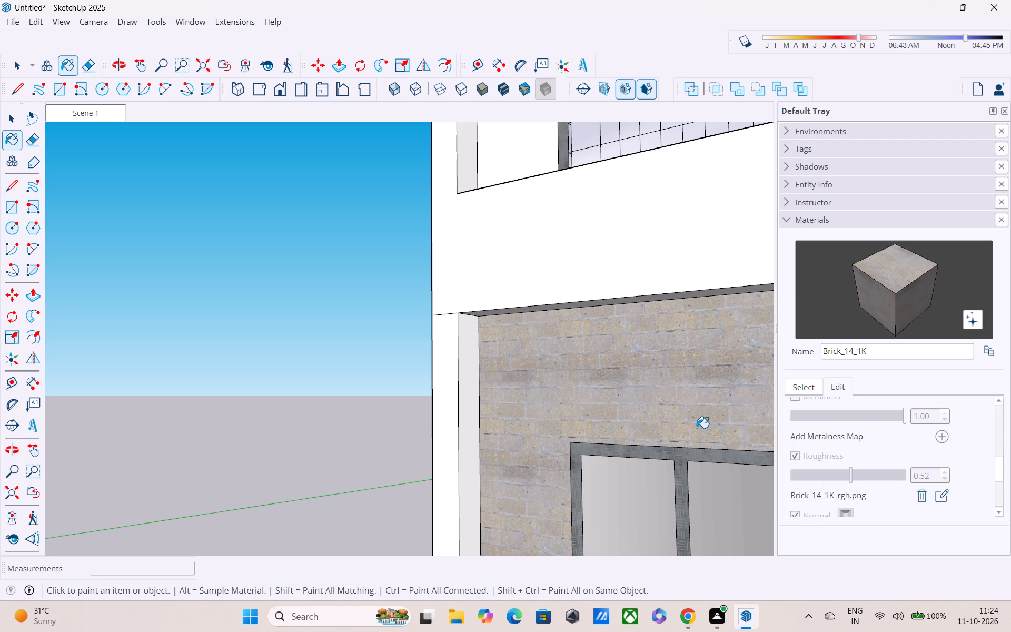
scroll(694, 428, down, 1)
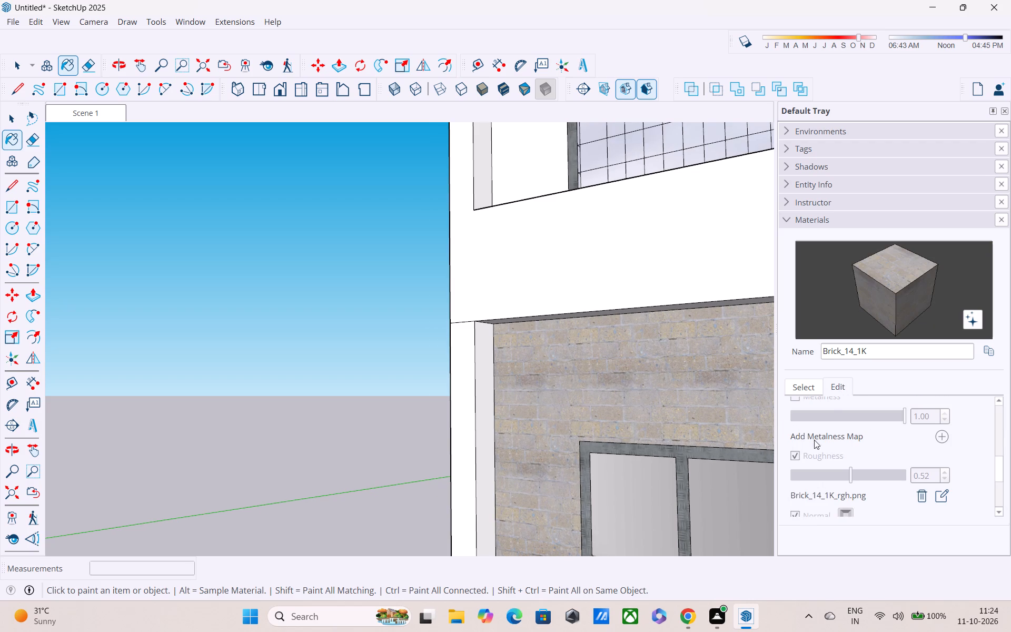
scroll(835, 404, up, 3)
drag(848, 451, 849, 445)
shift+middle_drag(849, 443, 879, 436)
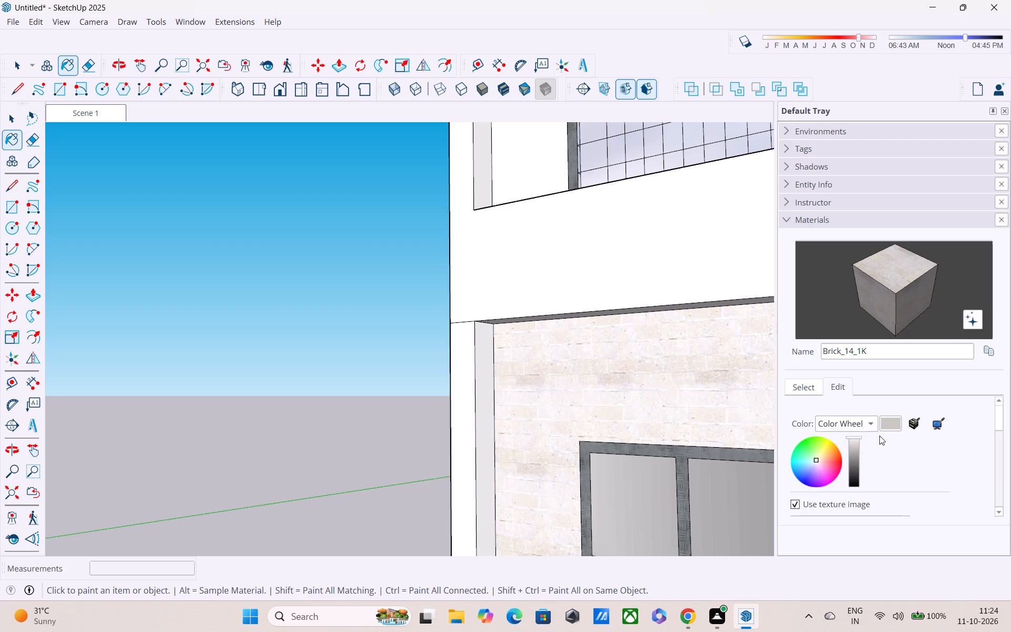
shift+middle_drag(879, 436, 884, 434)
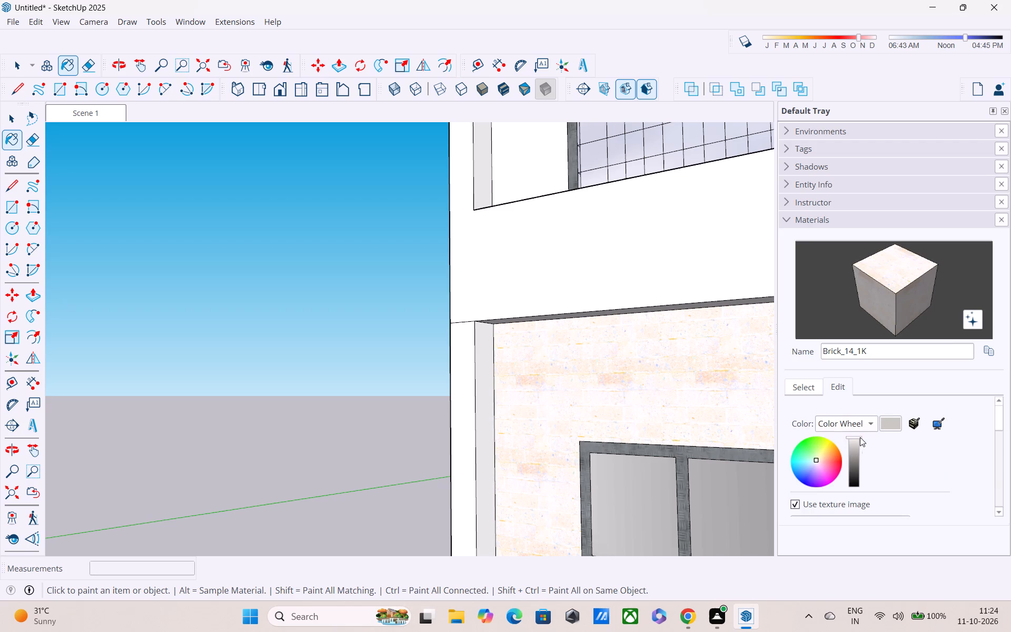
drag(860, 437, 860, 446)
Examine the lightened brick on the ground-floor window wall from close, wide and angled views.
middle_drag(701, 390, 763, 396)
scroll(737, 406, down, 2)
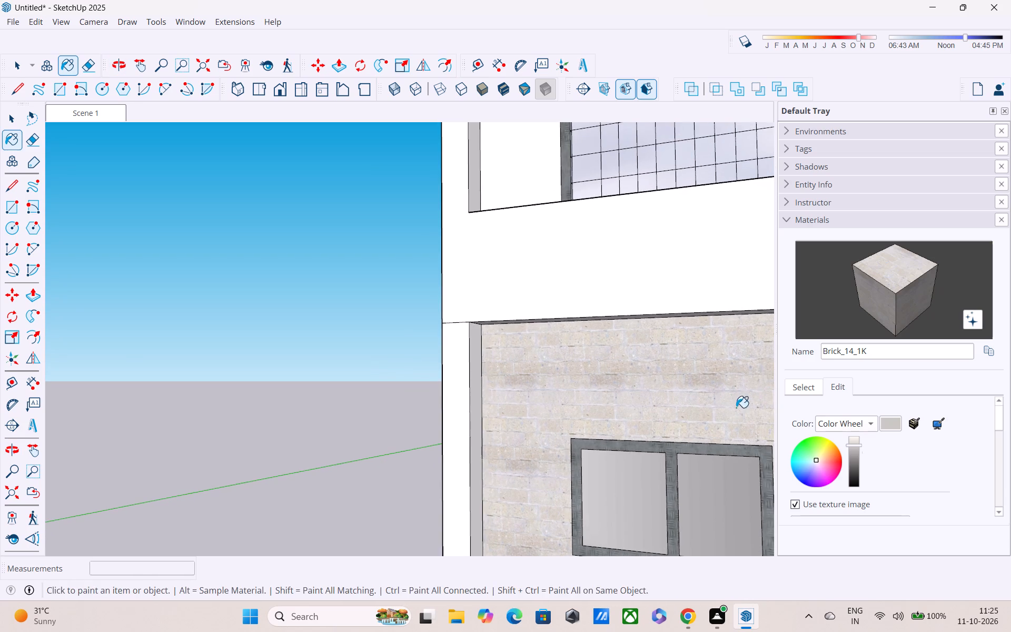
scroll(736, 408, down, 1)
middle_drag(669, 429, 733, 427)
scroll(732, 427, down, 1)
scroll(733, 427, up, 1)
scroll(732, 427, down, 4)
middle_drag(711, 440, 723, 414)
shift+middle_drag(723, 414, 566, 416)
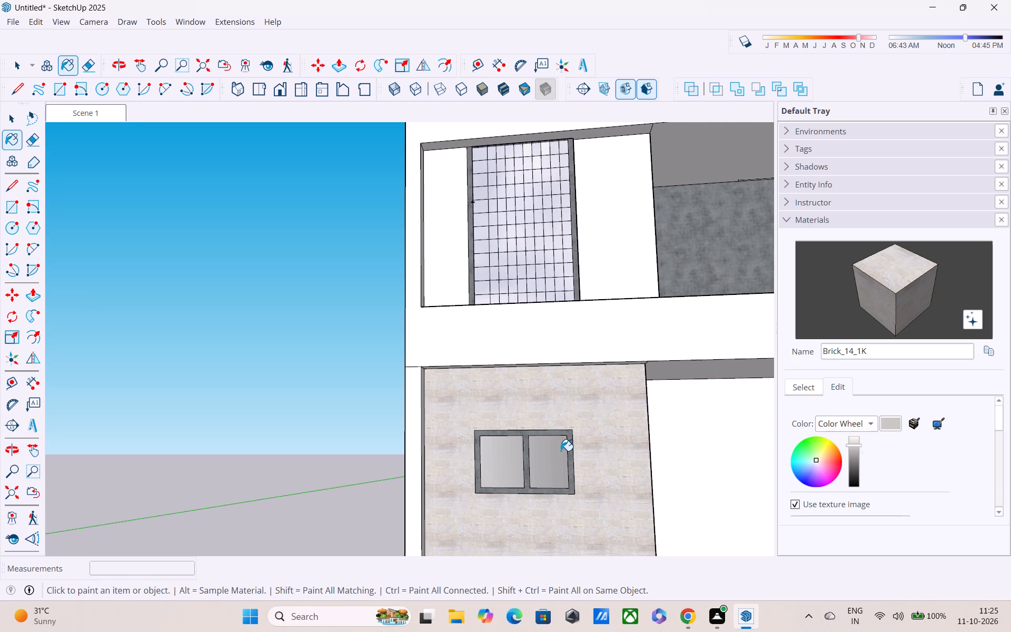
scroll(554, 444, up, 14)
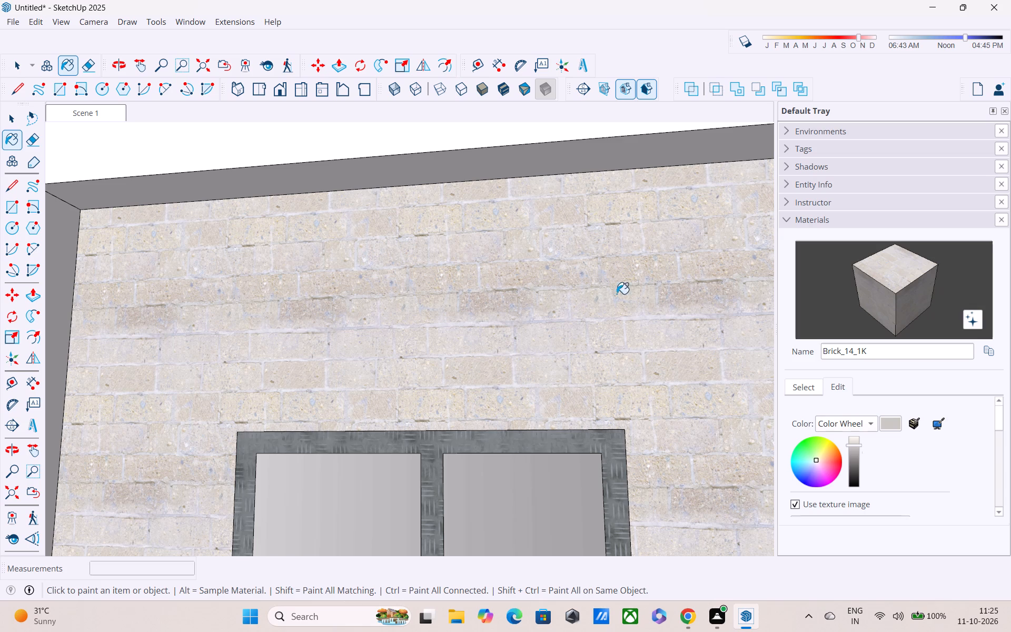
scroll(623, 266, down, 1)
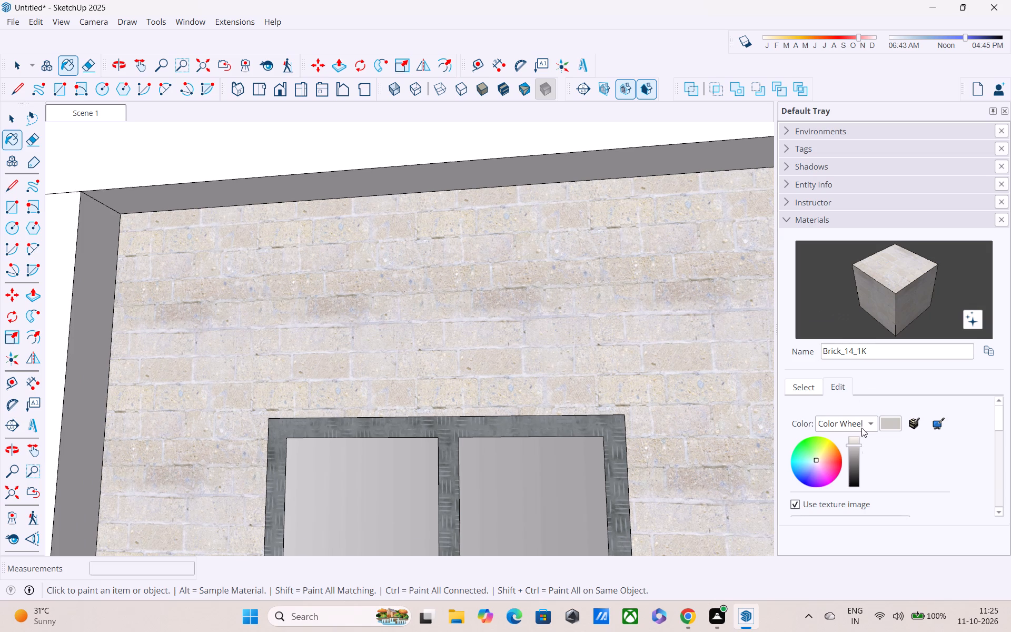
scroll(659, 415, down, 2)
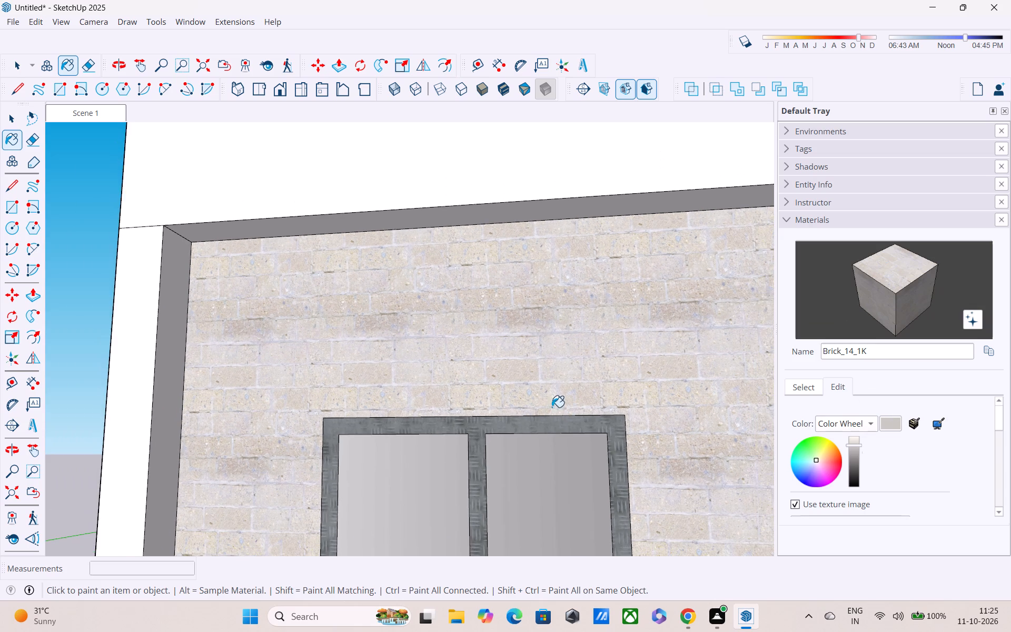
middle_drag(539, 395, 636, 398)
scroll(636, 398, down, 3)
middle_drag(636, 398, 535, 445)
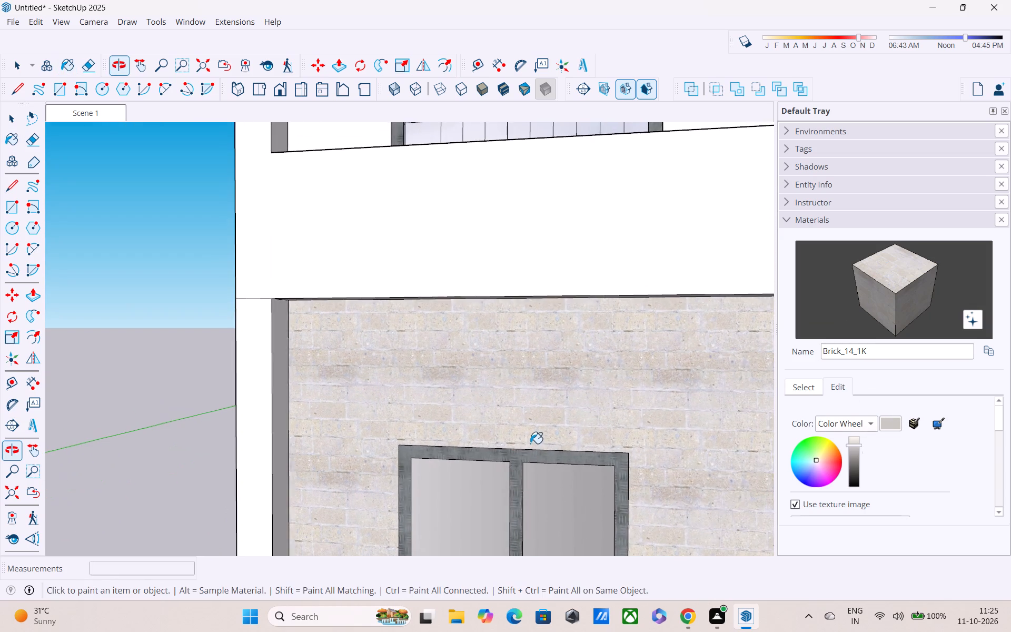
scroll(530, 442, down, 4)
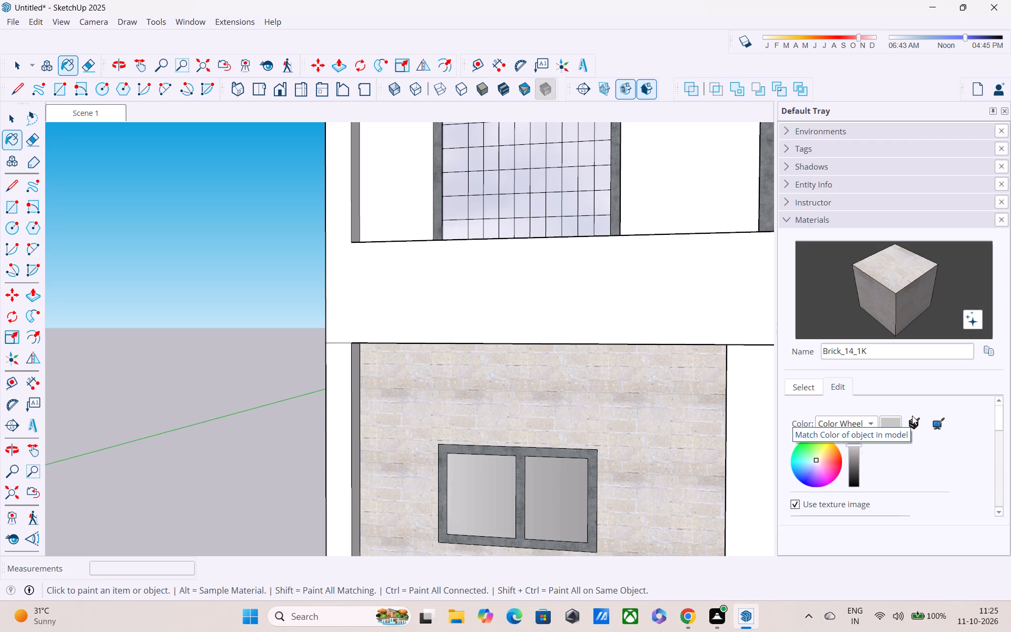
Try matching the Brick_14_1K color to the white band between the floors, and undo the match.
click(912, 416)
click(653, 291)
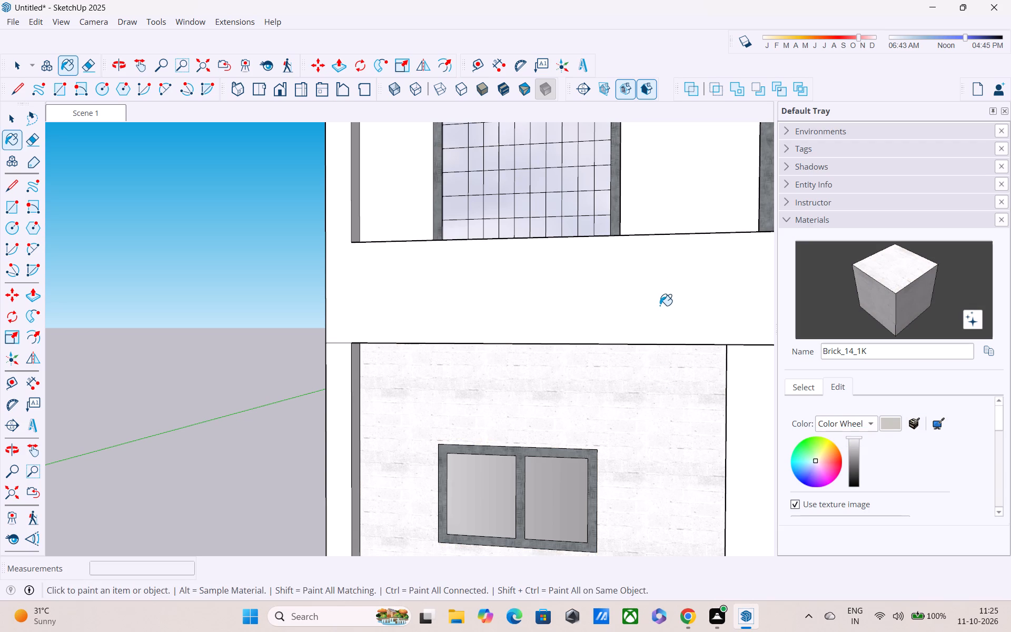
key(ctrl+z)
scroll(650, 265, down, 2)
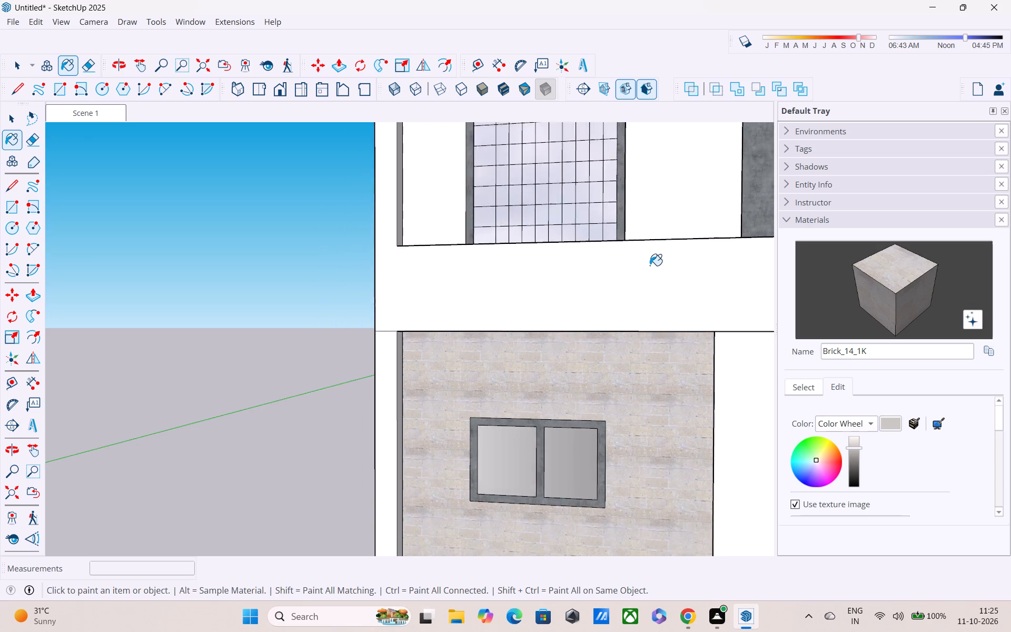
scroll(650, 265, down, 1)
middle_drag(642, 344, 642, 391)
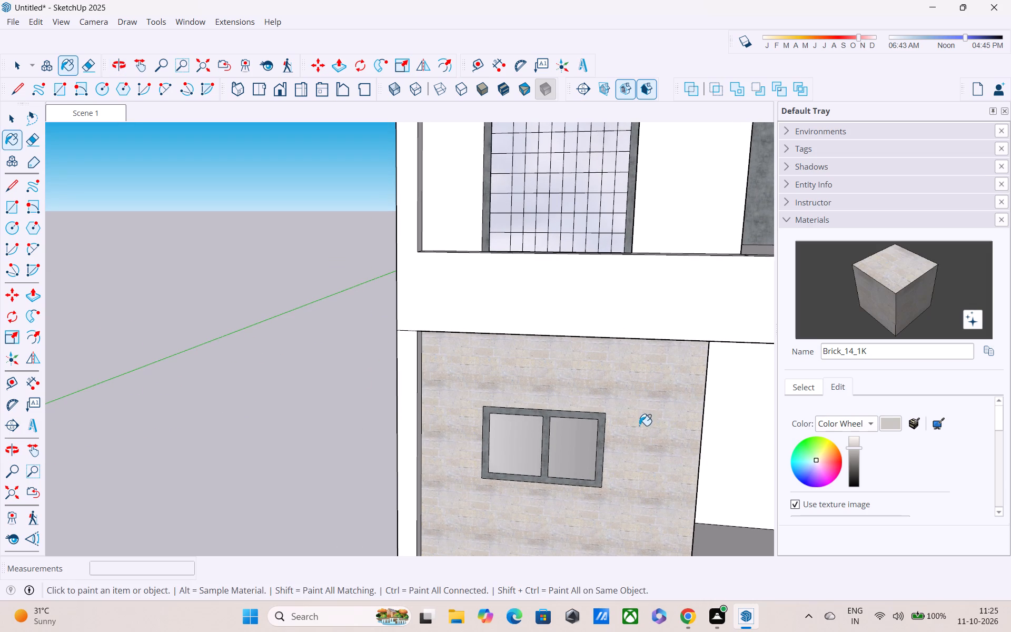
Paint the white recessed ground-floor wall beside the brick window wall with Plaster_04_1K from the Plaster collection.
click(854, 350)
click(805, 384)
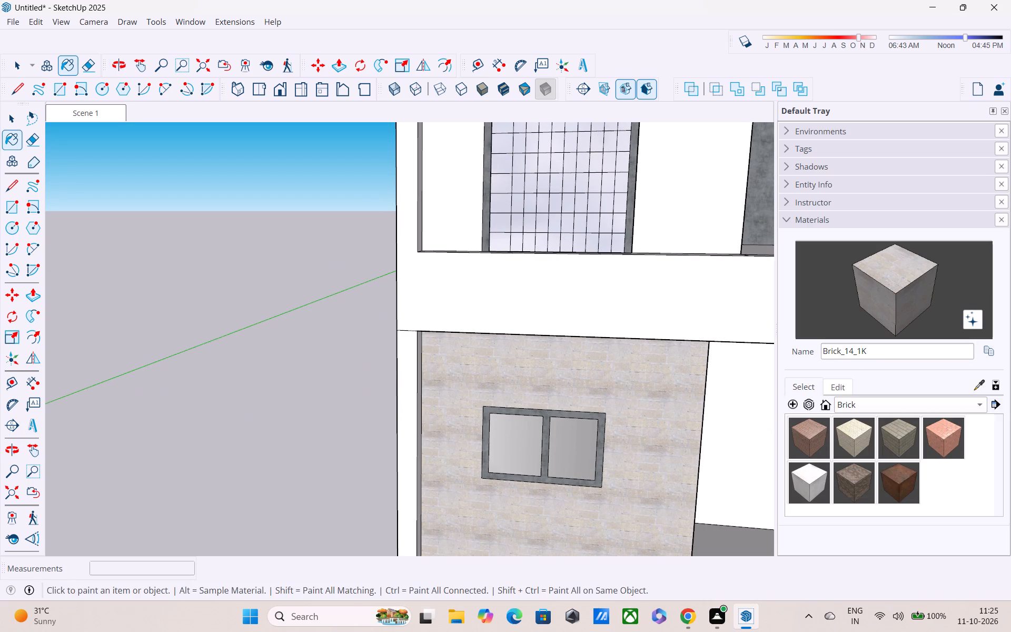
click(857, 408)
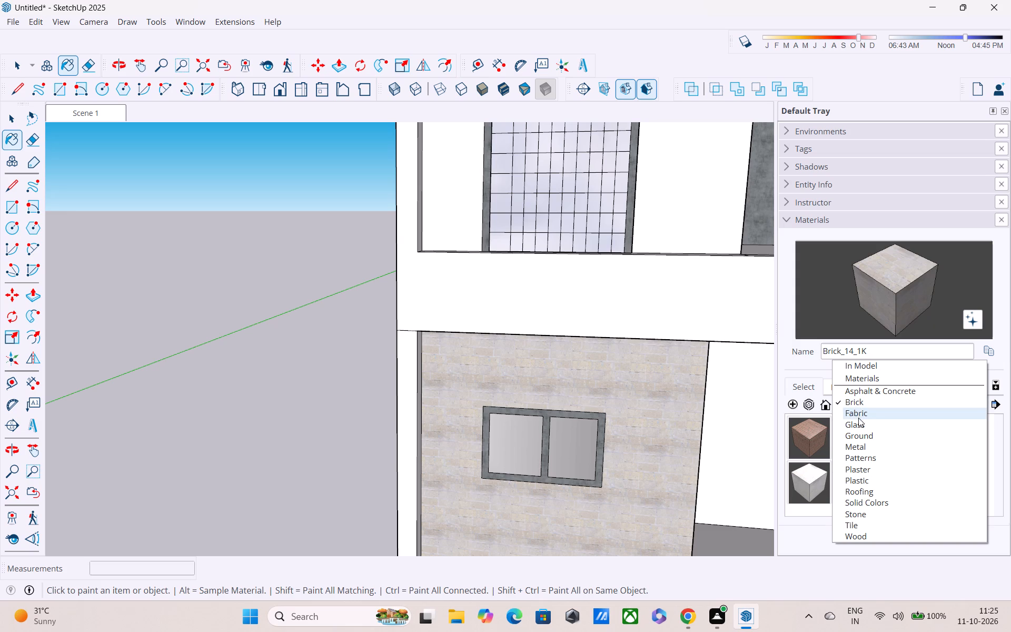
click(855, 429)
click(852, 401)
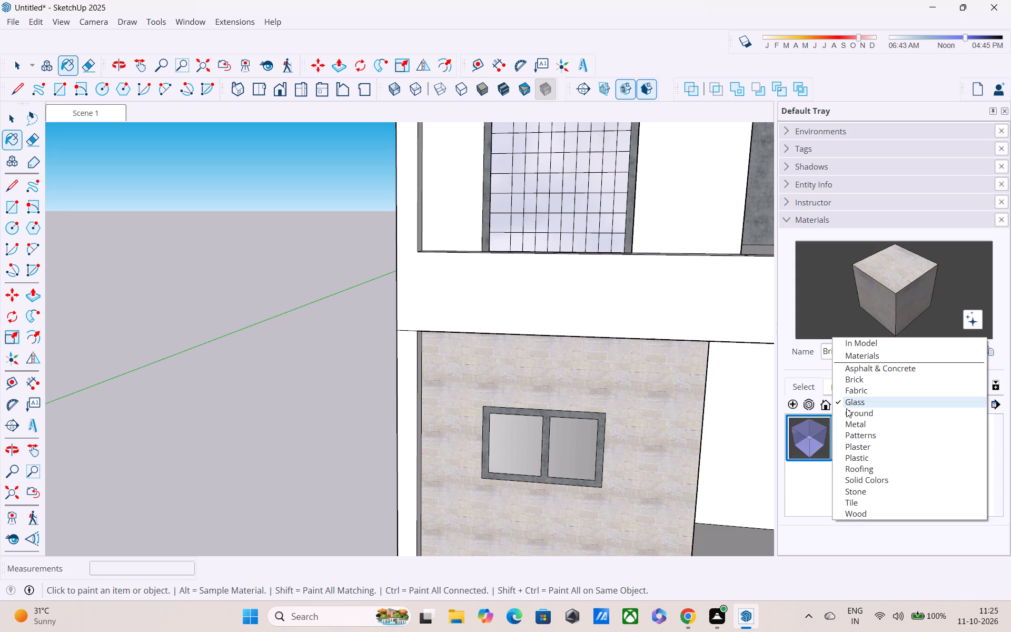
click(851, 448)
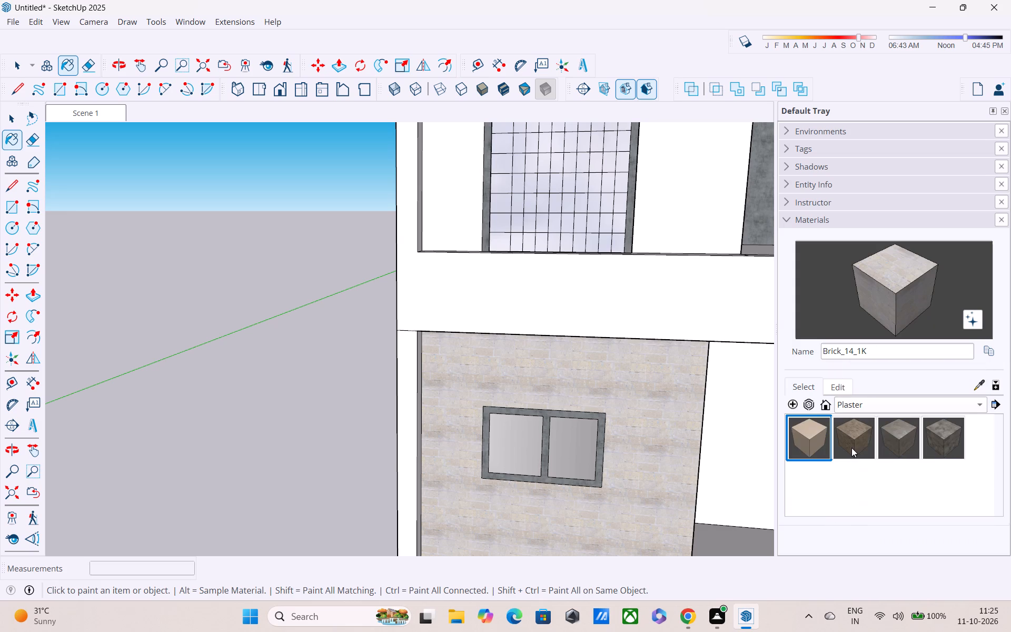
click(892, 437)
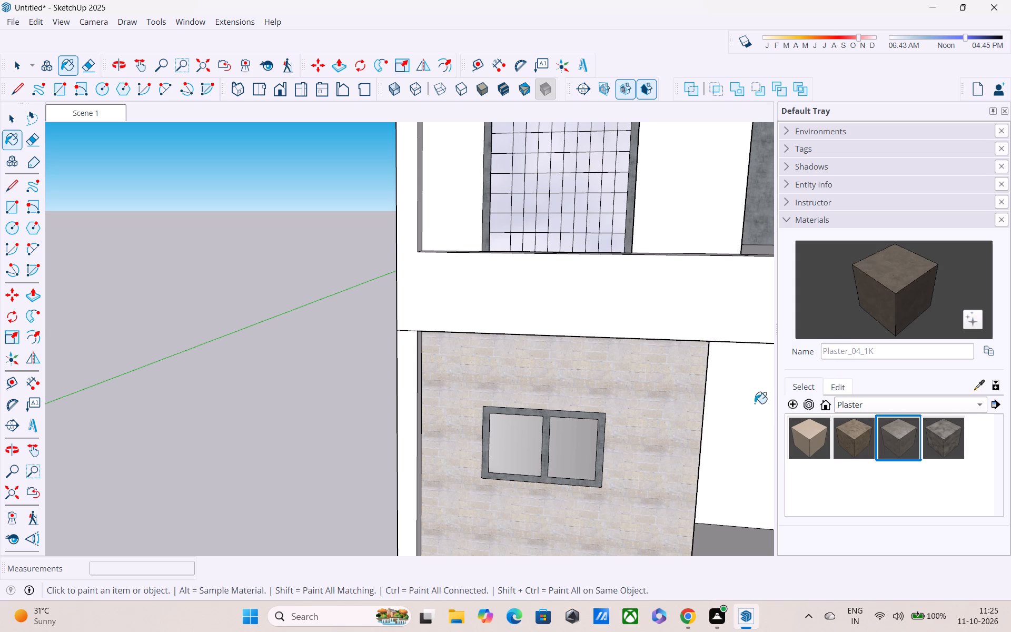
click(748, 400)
Examine the plastered recessed wall against the brick window wall from wider and lower views of the facade.
scroll(744, 400, down, 2)
middle_drag(689, 432, 502, 440)
scroll(501, 440, down, 2)
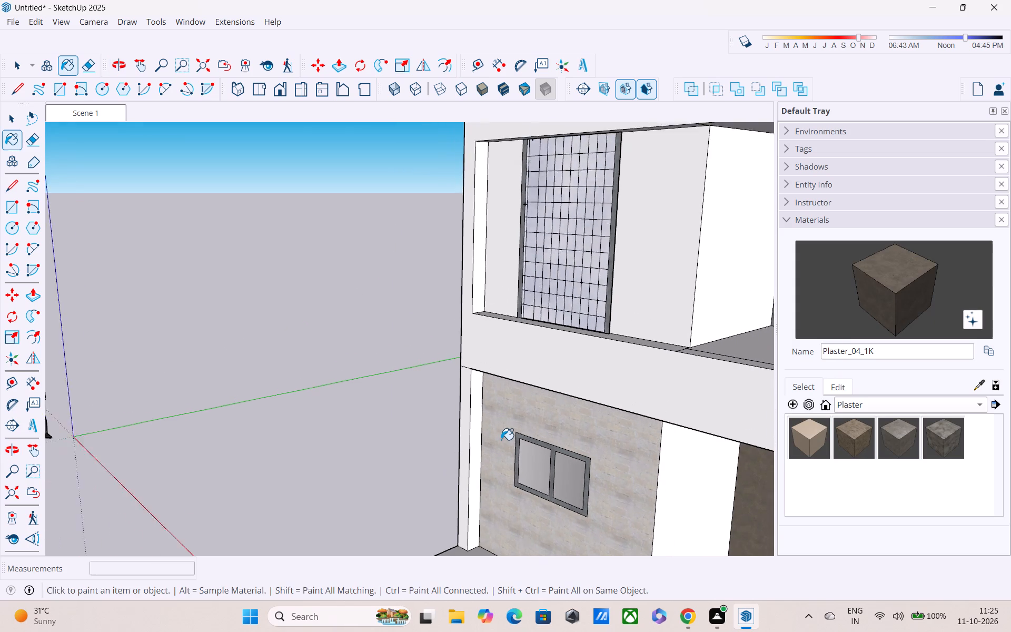
scroll(501, 440, down, 1)
shift+middle_drag(509, 412, 409, 361)
scroll(415, 367, down, 2)
middle_drag(576, 440, 592, 324)
scroll(596, 324, up, 1)
scroll(603, 335, down, 3)
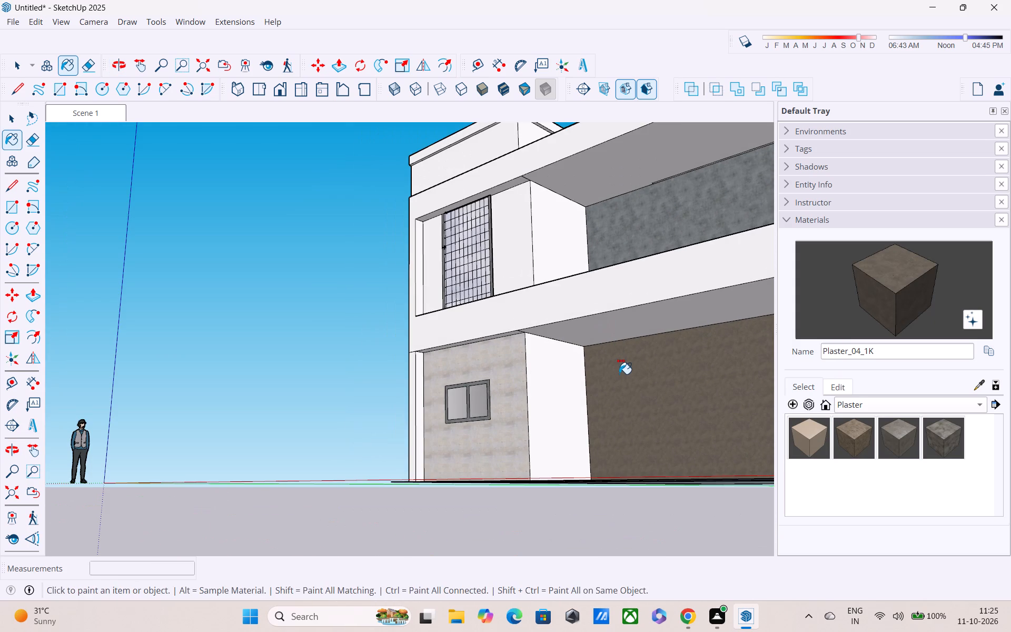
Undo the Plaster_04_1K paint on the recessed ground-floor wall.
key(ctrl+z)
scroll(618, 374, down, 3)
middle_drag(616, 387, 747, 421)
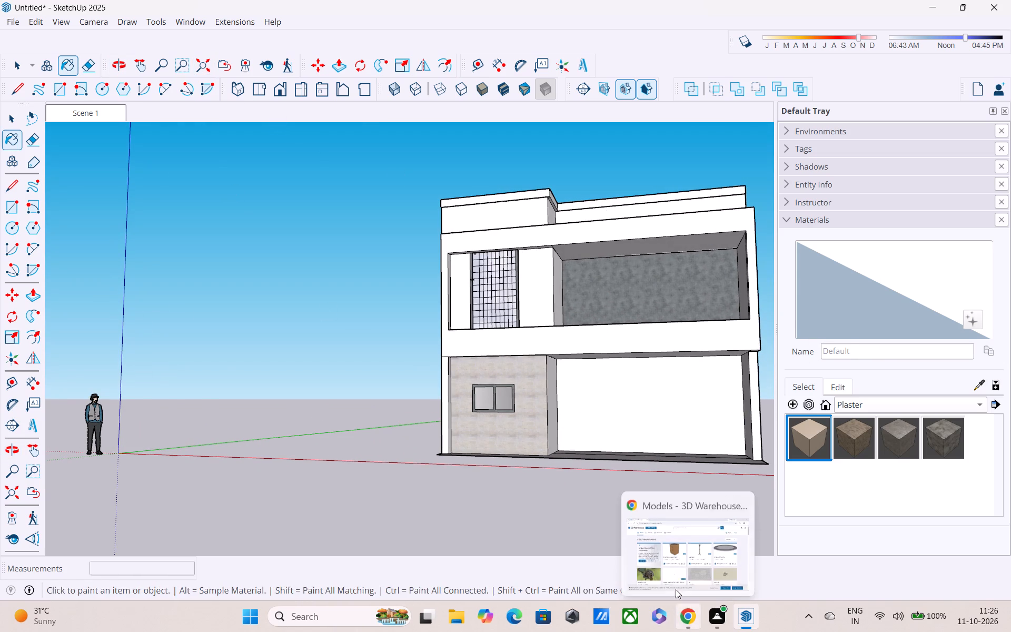
Switch to 3D Warehouse in Chrome, search the models for door, and return to SketchUp.
click(666, 543)
click(454, 76)
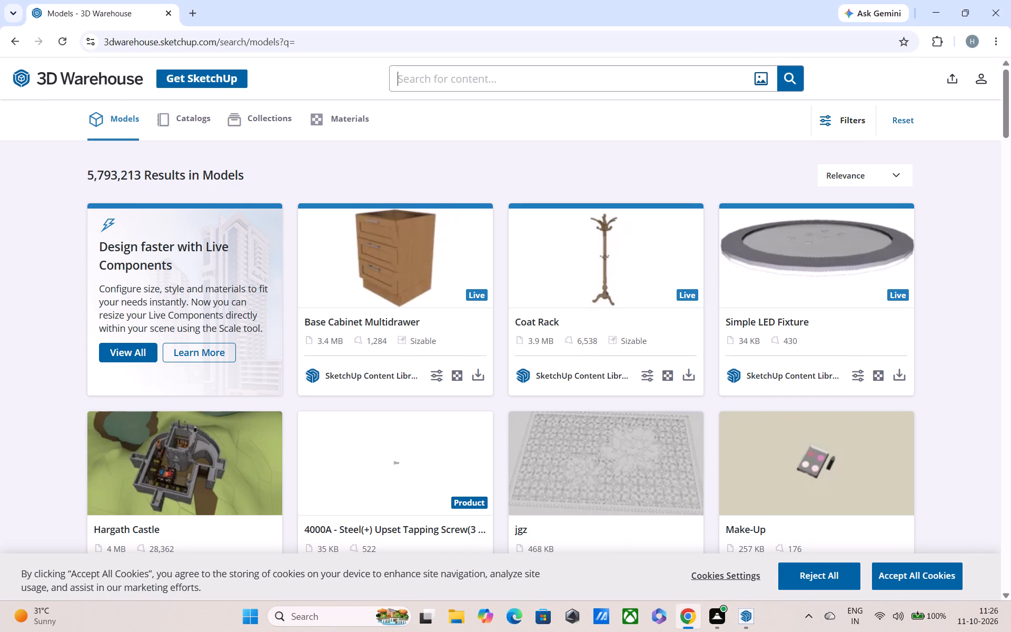
text(doo)
text(r)
key(space)
click(800, 74)
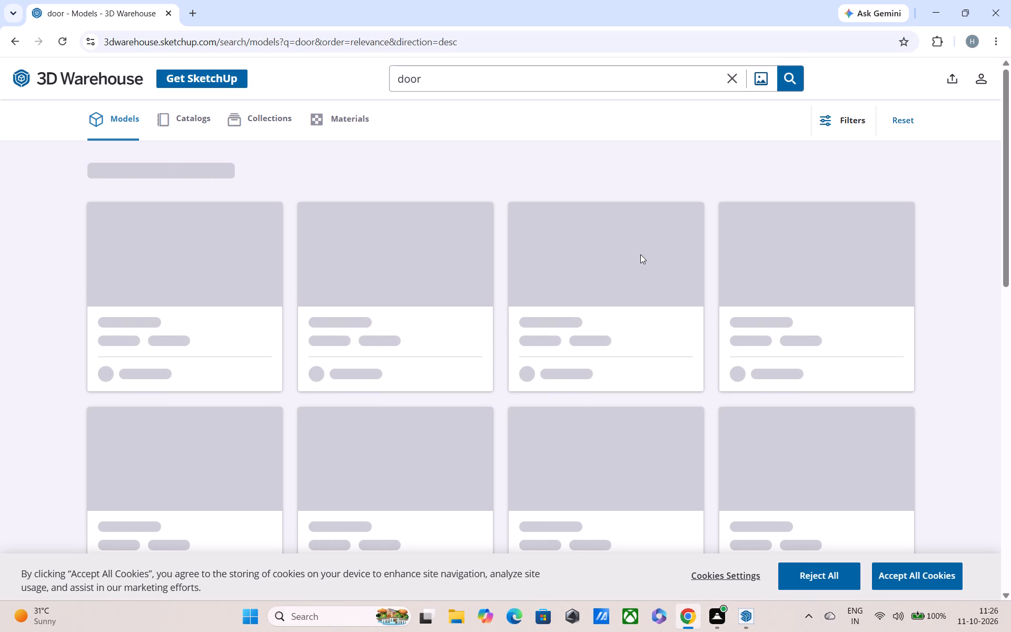
click(936, 12)
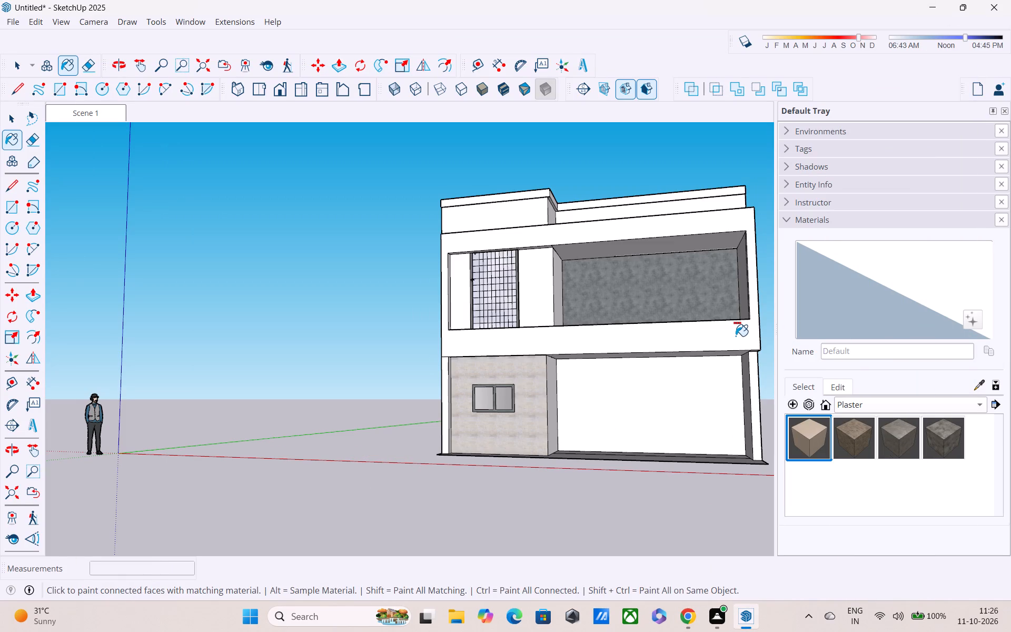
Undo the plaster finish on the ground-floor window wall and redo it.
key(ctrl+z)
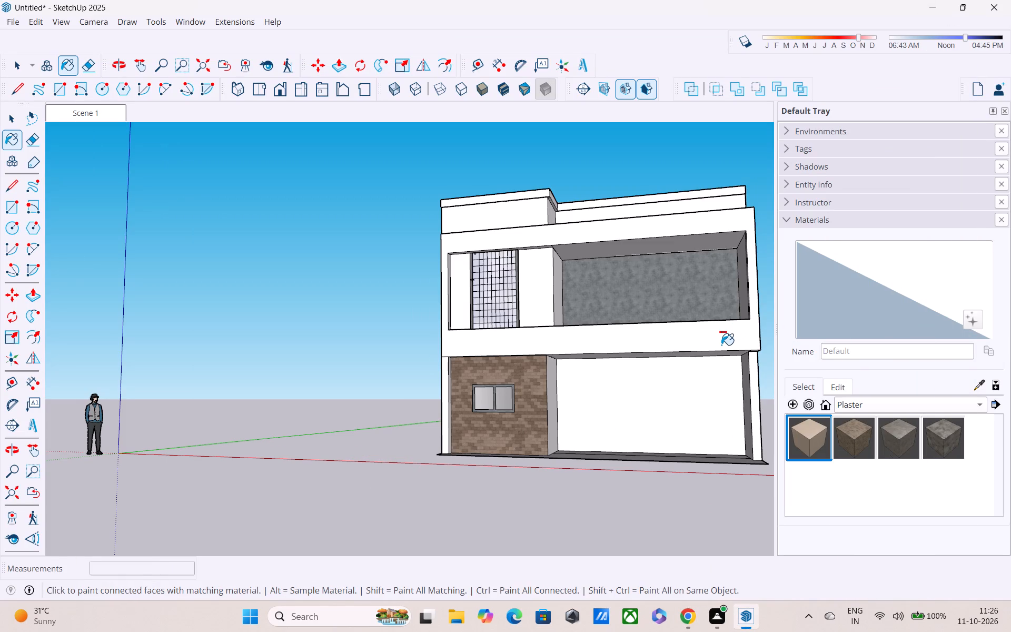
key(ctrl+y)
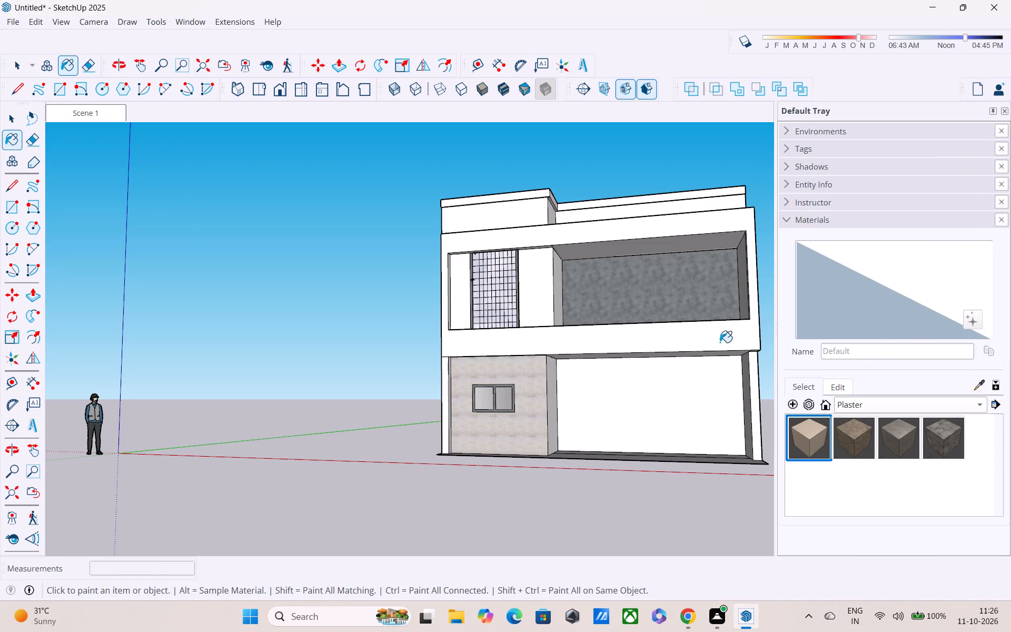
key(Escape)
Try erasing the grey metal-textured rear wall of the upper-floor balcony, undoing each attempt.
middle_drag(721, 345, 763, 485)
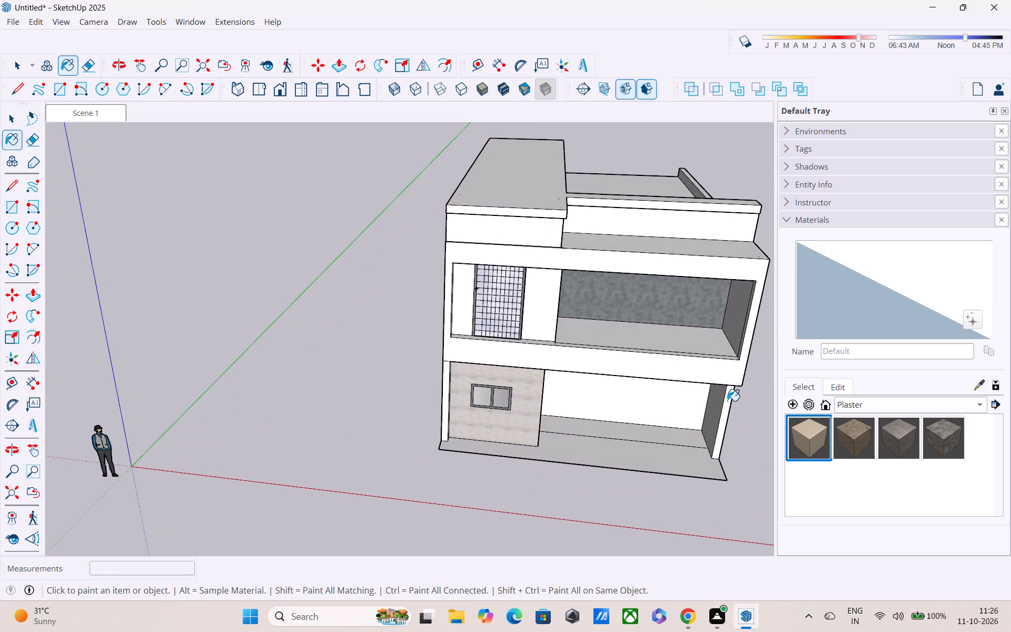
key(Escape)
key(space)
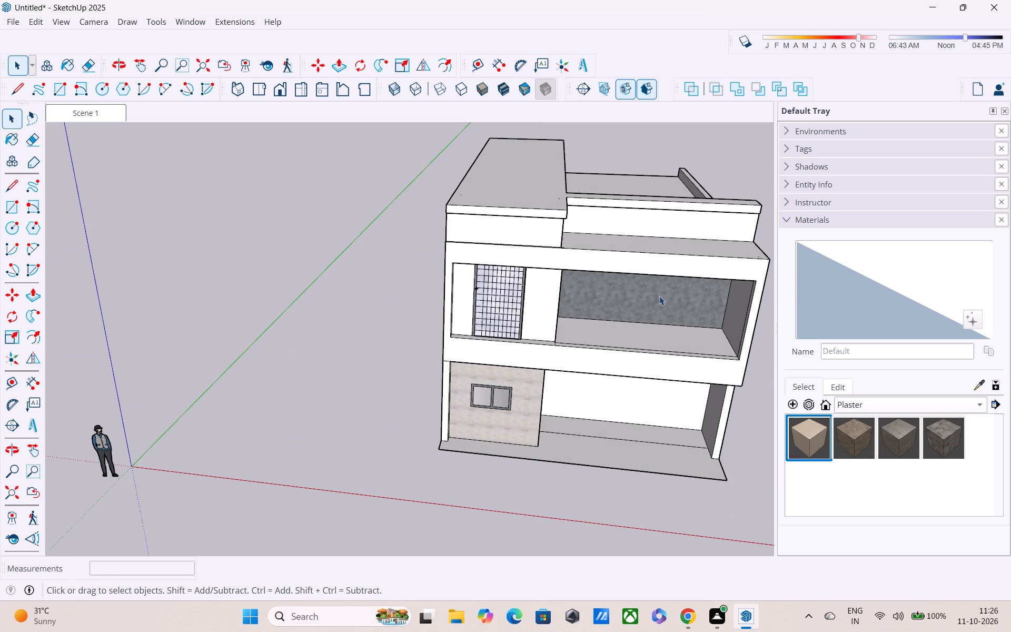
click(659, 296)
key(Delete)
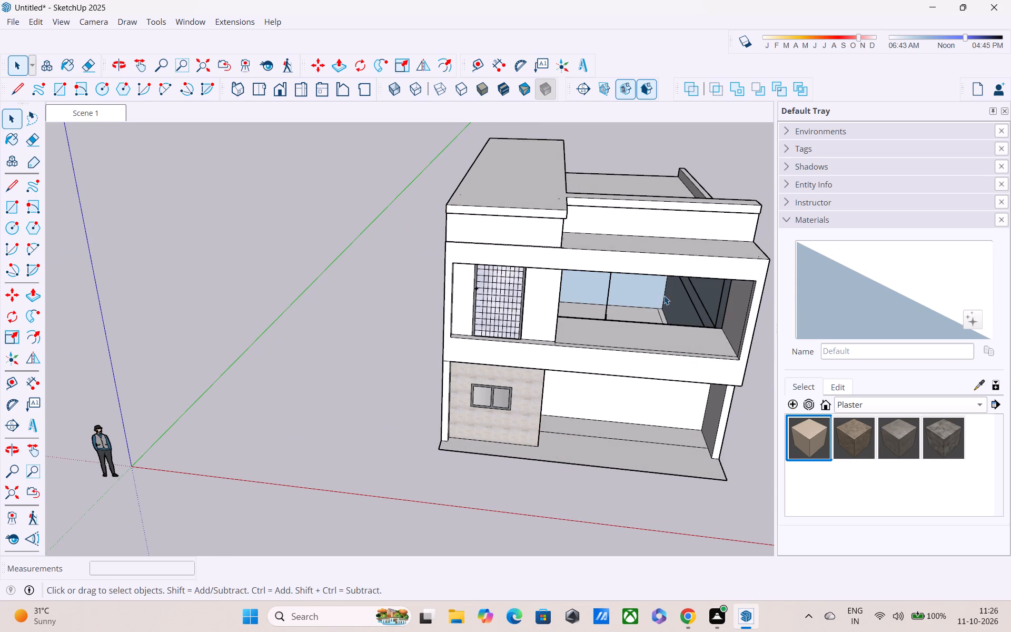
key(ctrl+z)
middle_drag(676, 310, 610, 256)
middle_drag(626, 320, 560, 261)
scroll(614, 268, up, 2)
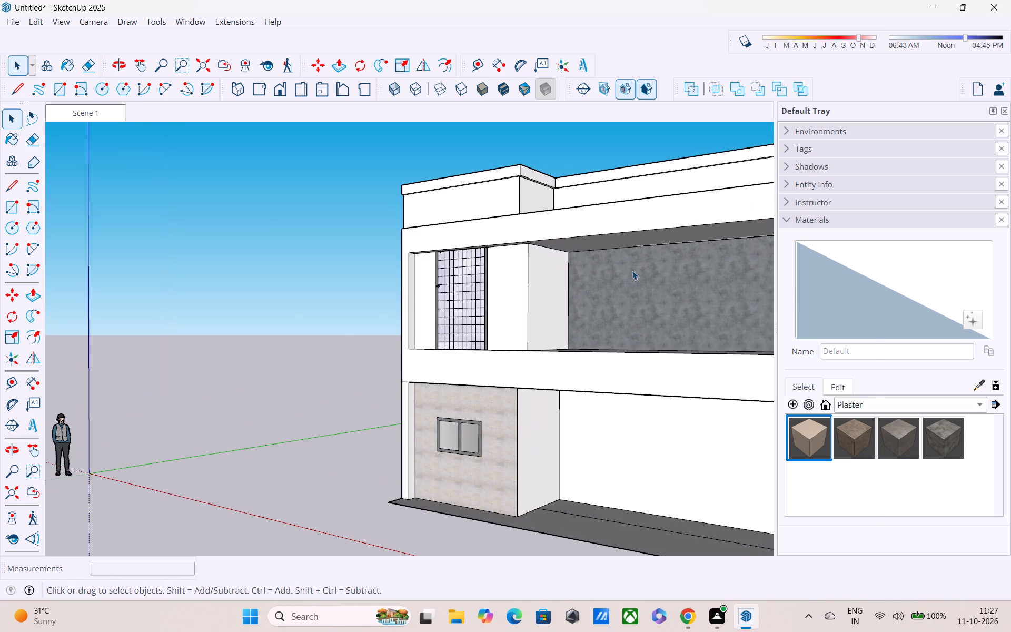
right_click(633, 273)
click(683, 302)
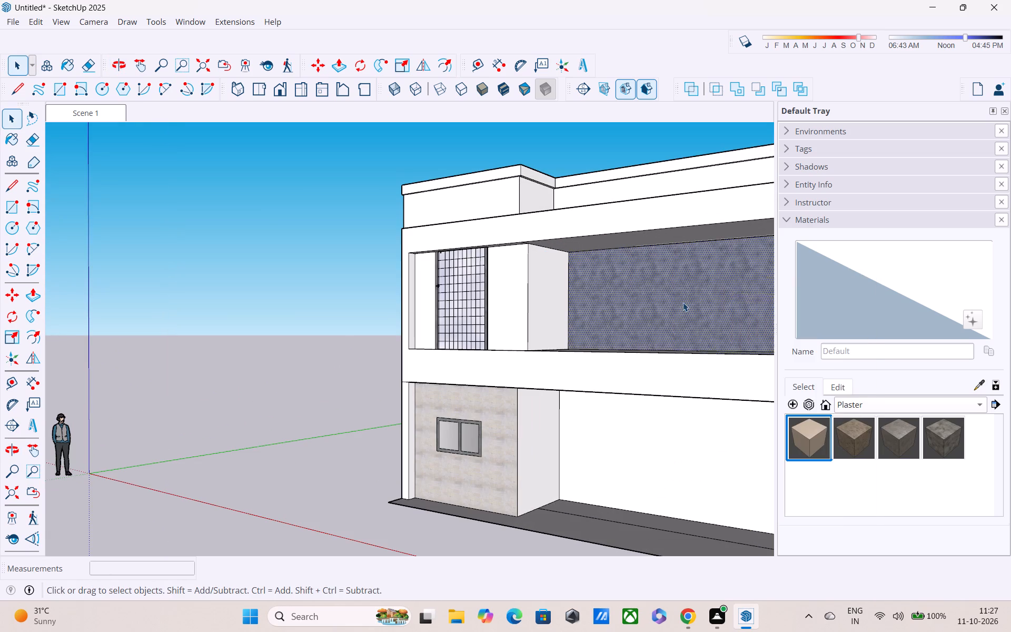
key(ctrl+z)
Open the balcony rear wall's texture image in the external image viewer, inspect its pattern, and close it.
right_click(688, 302)
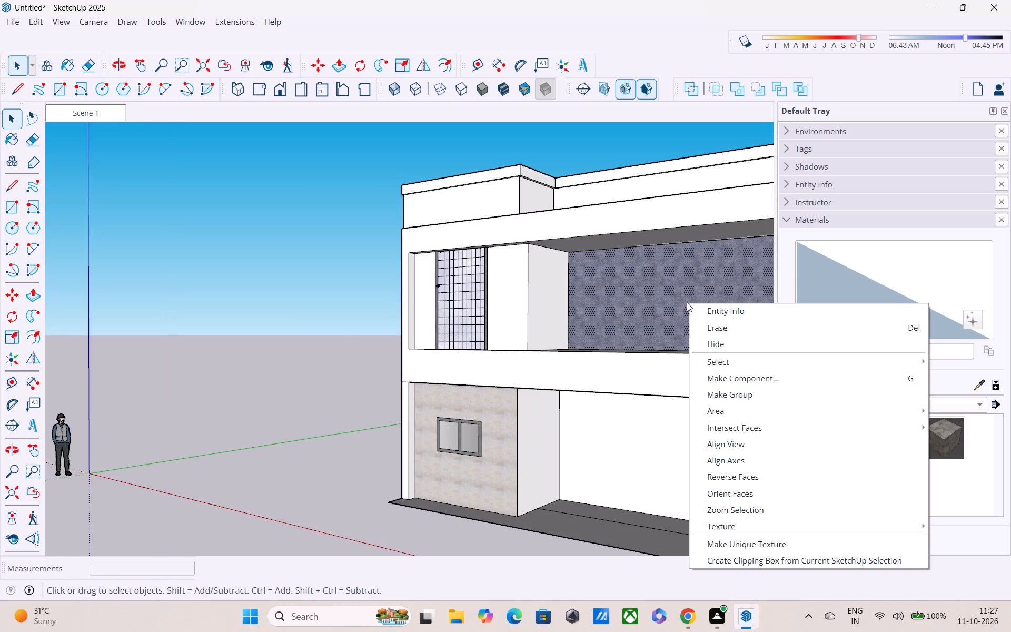
click(747, 522)
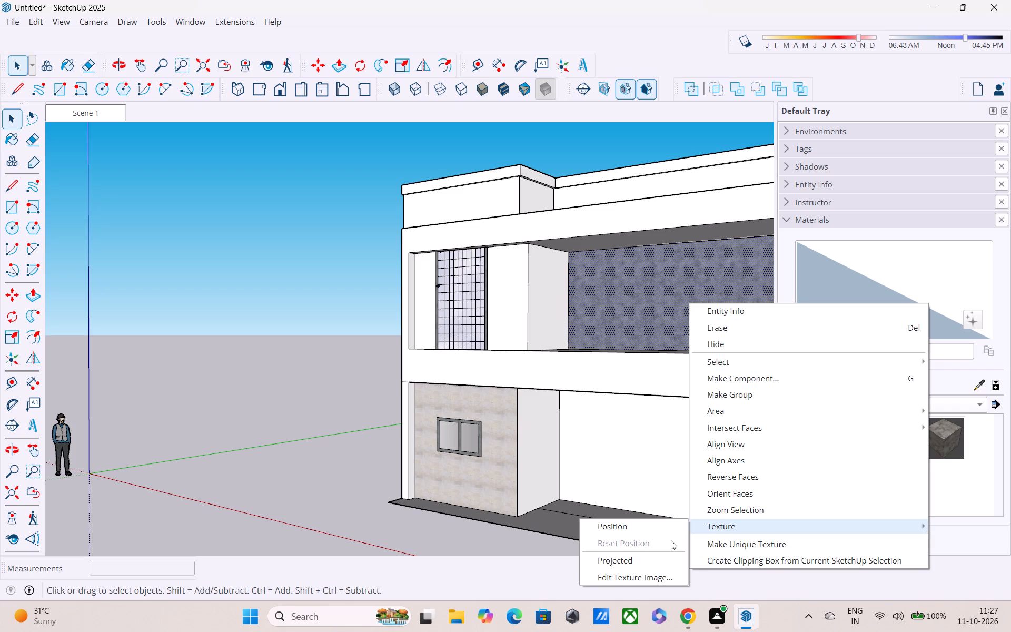
click(642, 578)
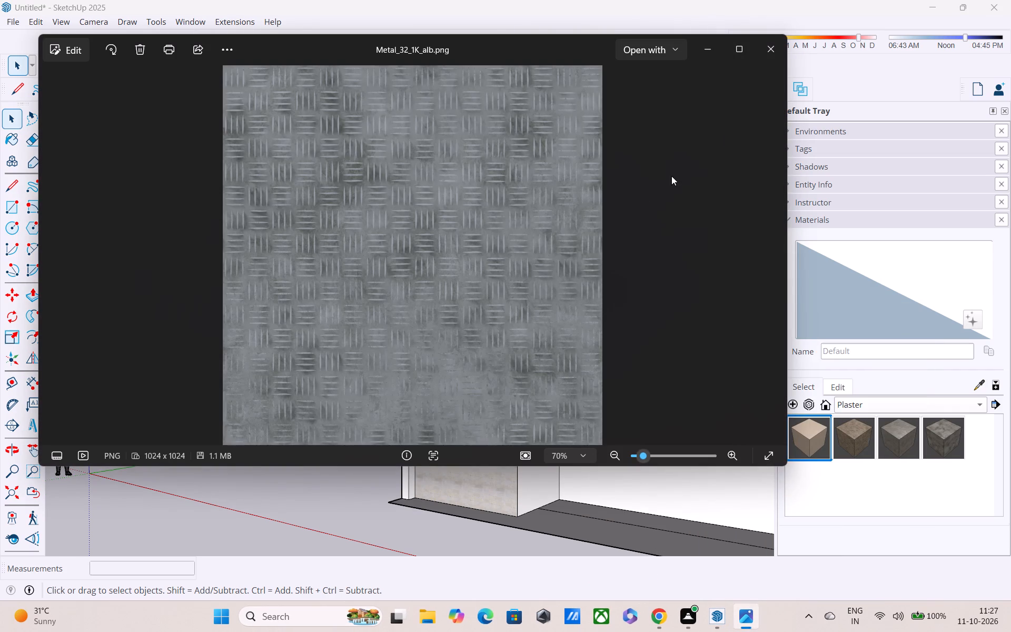
scroll(565, 249, up, 2)
scroll(566, 250, down, 8)
click(762, 48)
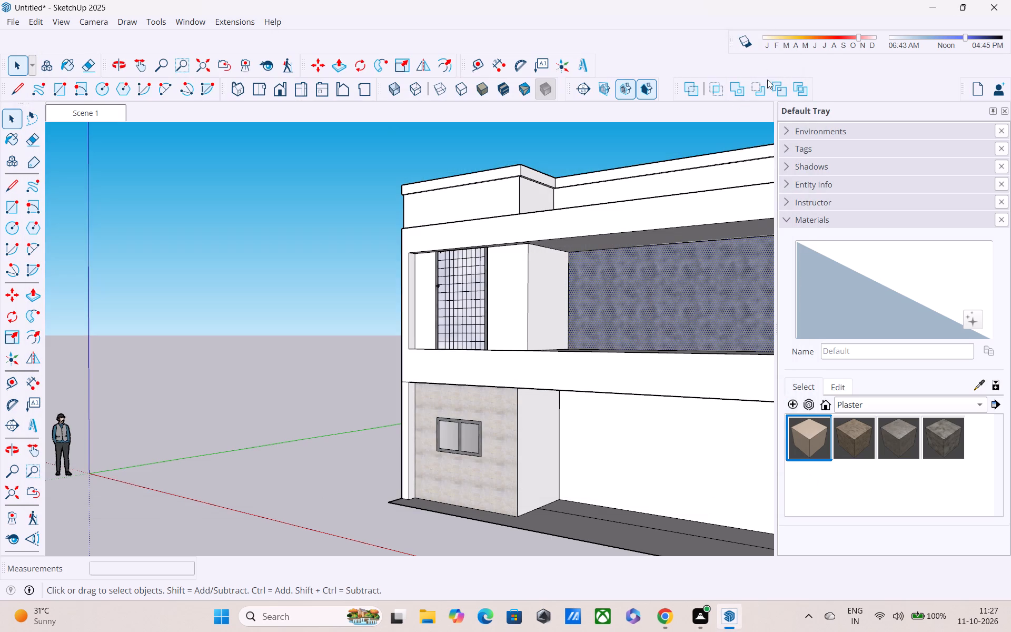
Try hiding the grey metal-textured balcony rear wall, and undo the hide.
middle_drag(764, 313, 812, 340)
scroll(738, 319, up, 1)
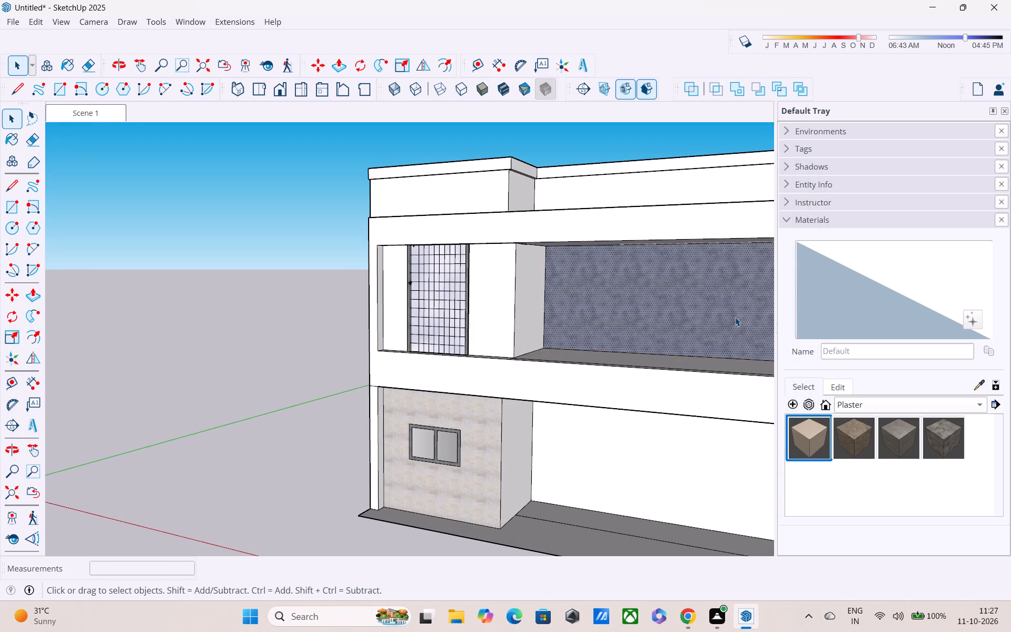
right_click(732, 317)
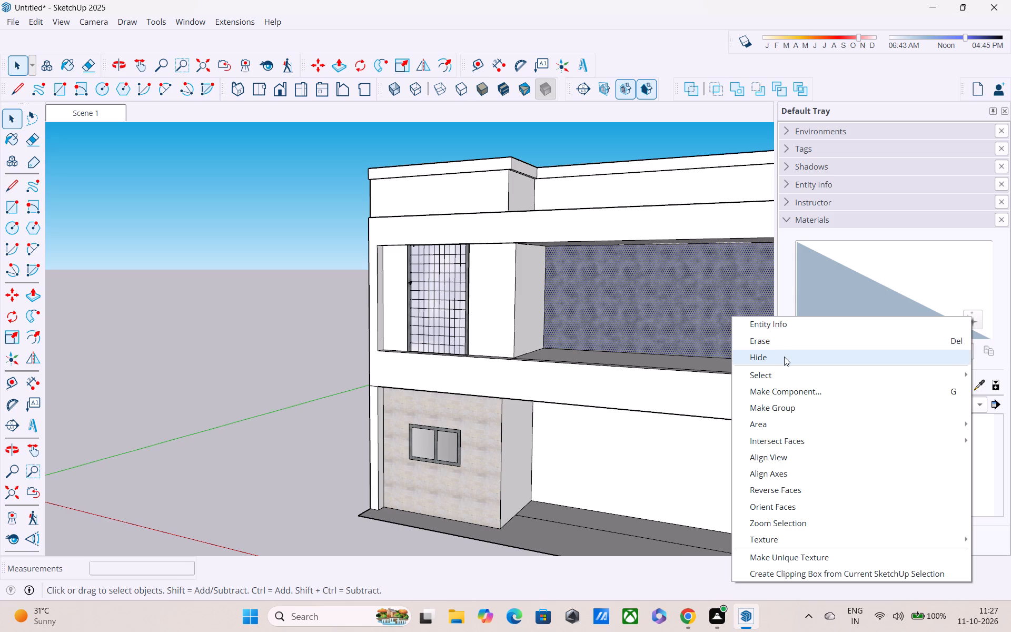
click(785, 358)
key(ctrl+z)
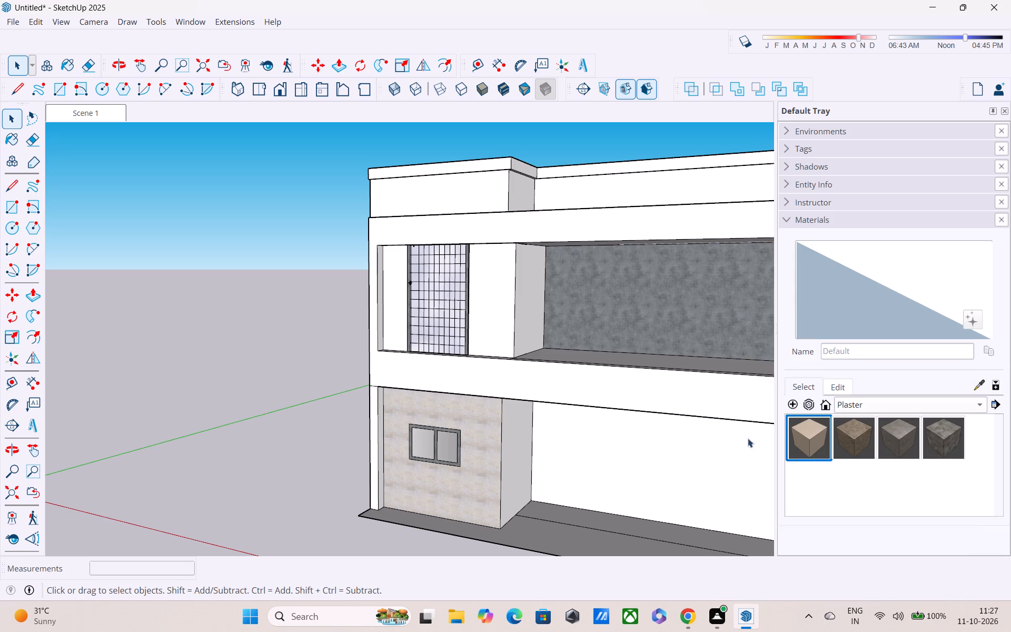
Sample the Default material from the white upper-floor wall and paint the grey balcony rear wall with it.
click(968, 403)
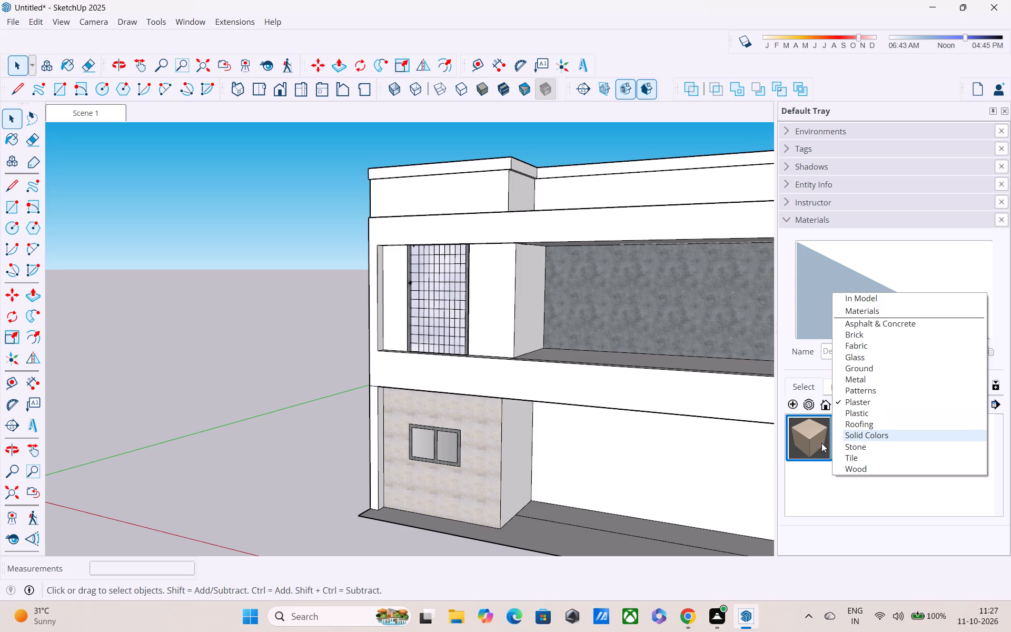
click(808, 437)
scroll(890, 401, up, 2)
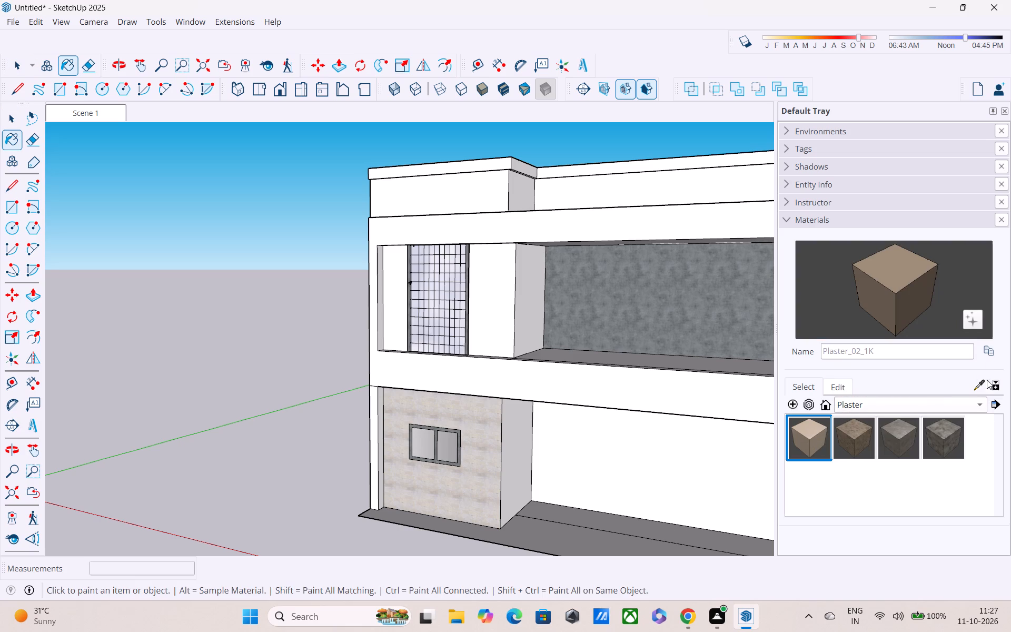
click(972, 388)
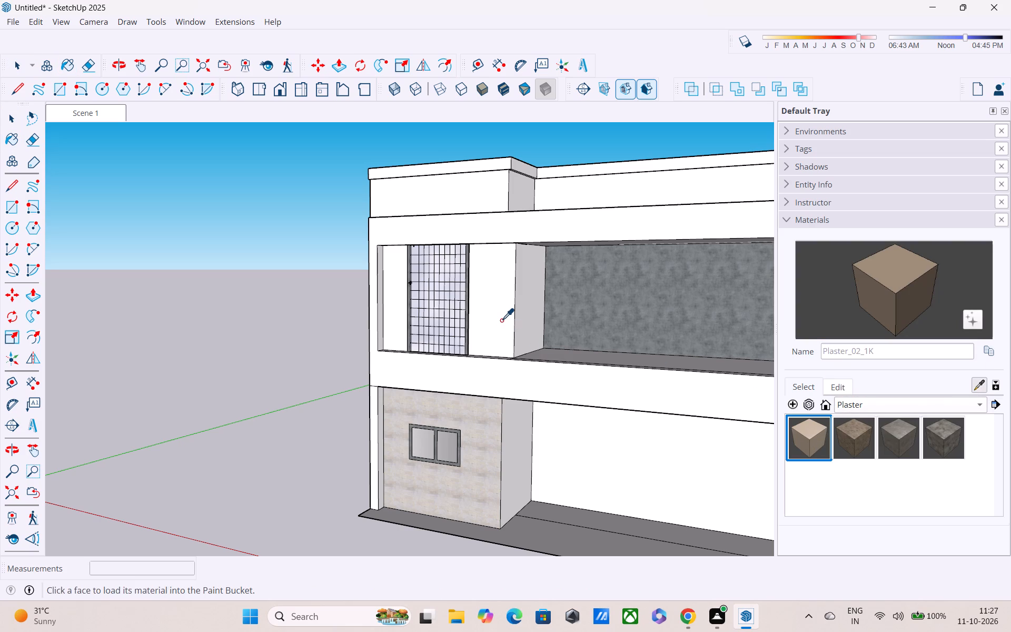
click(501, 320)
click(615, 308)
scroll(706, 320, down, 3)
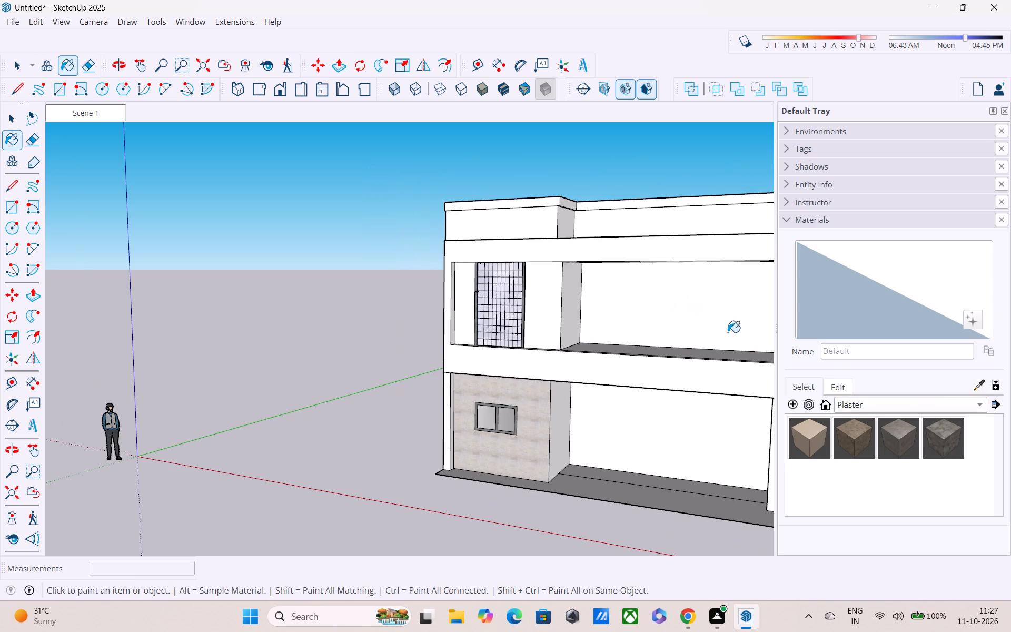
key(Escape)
Examine the whole front facade from wider views and the upper-floor gridded glass panel up close.
scroll(728, 332, down, 3)
middle_drag(726, 341, 846, 364)
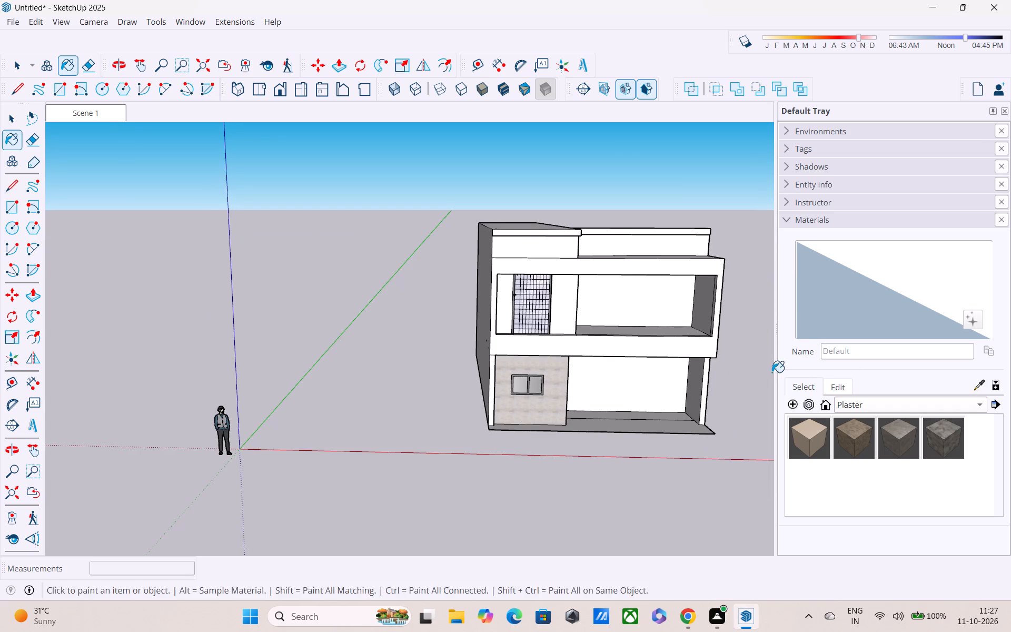
middle_drag(772, 372, 780, 330)
middle_click(617, 481)
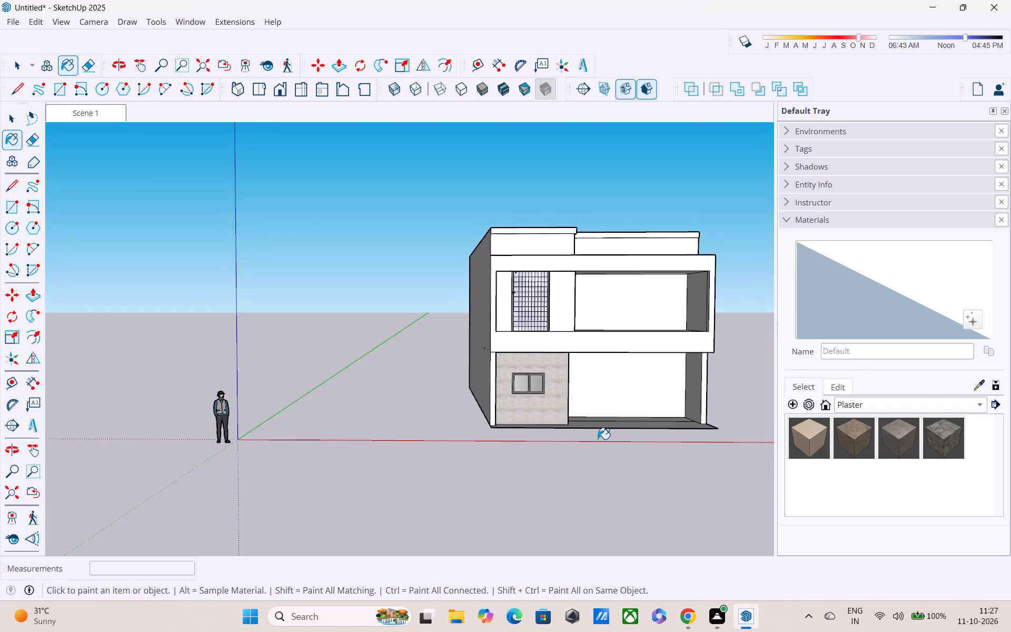
middle_drag(579, 426, 552, 493)
scroll(529, 287, up, 8)
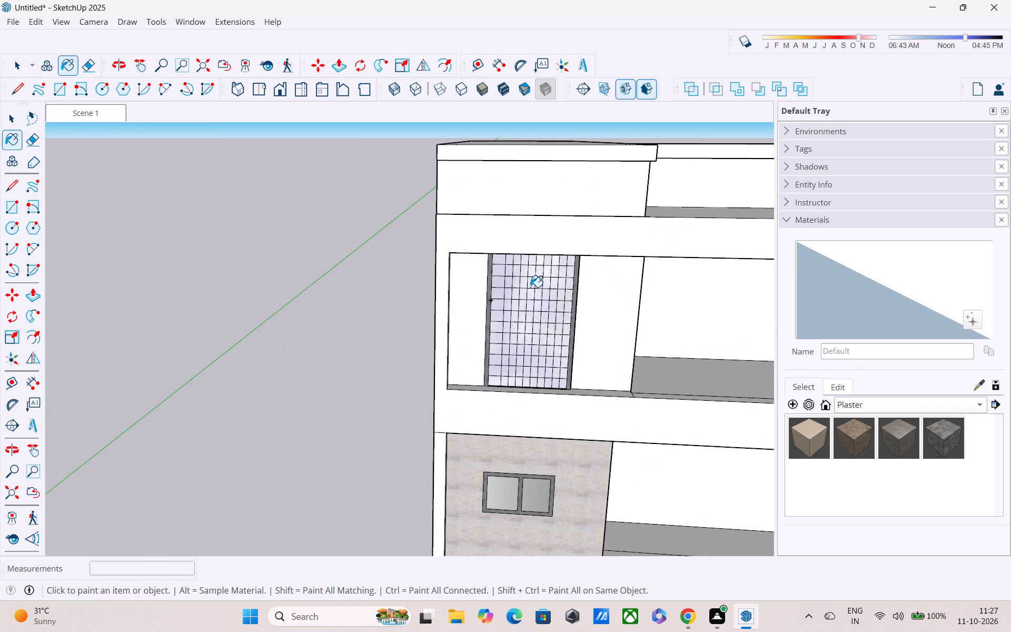
scroll(530, 285, up, 3)
middle_drag(529, 284, 528, 214)
scroll(528, 218, up, 1)
scroll(541, 283, up, 1)
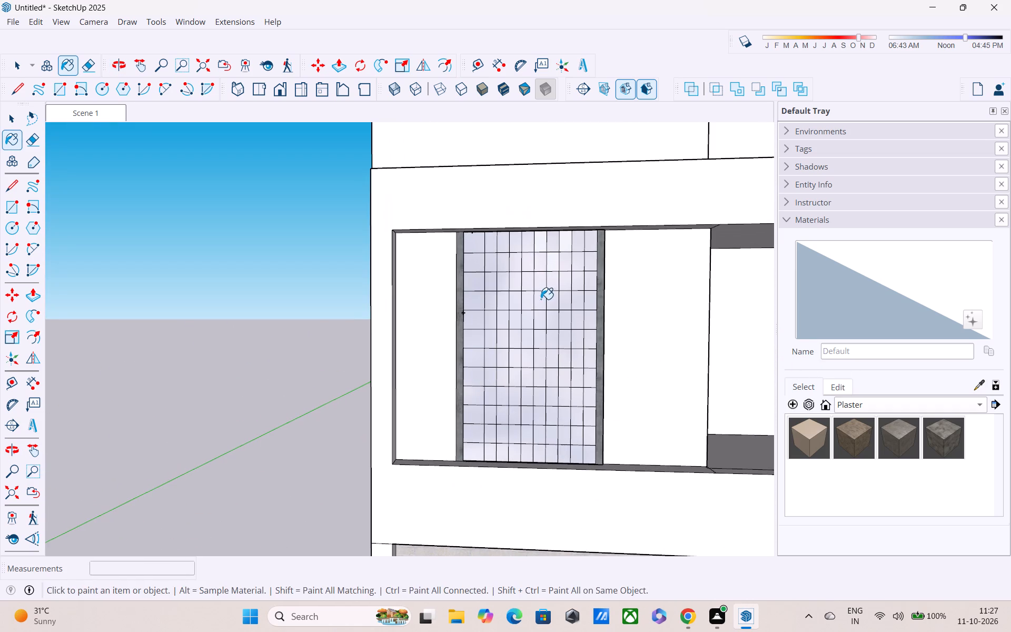
Select all entities with the same tag as a glass cell of the upper-floor gridded panel.
key(Escape)
key(space)
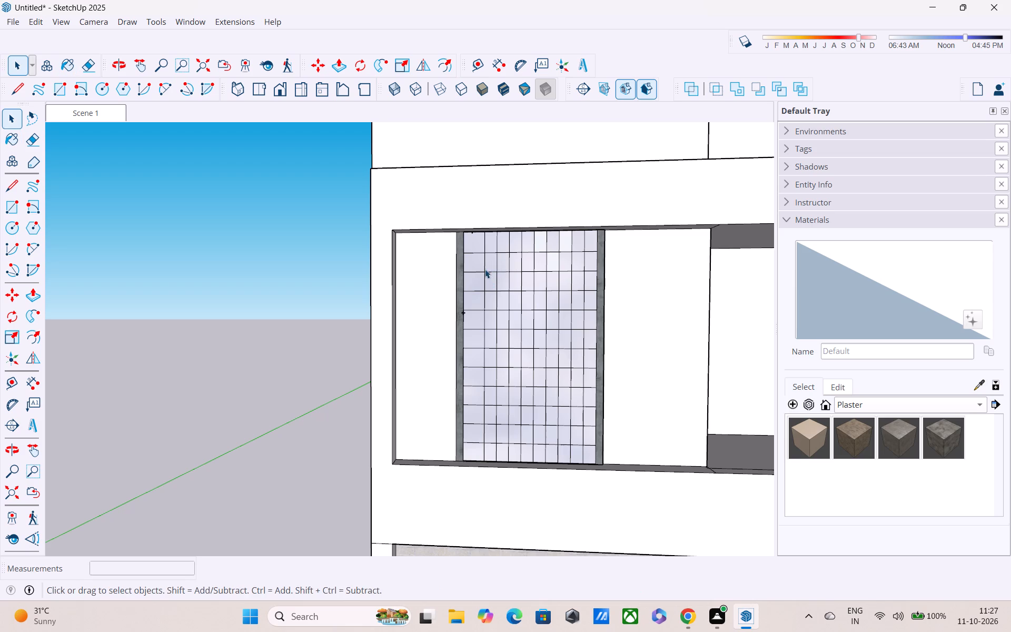
click(484, 242)
right_click(500, 246)
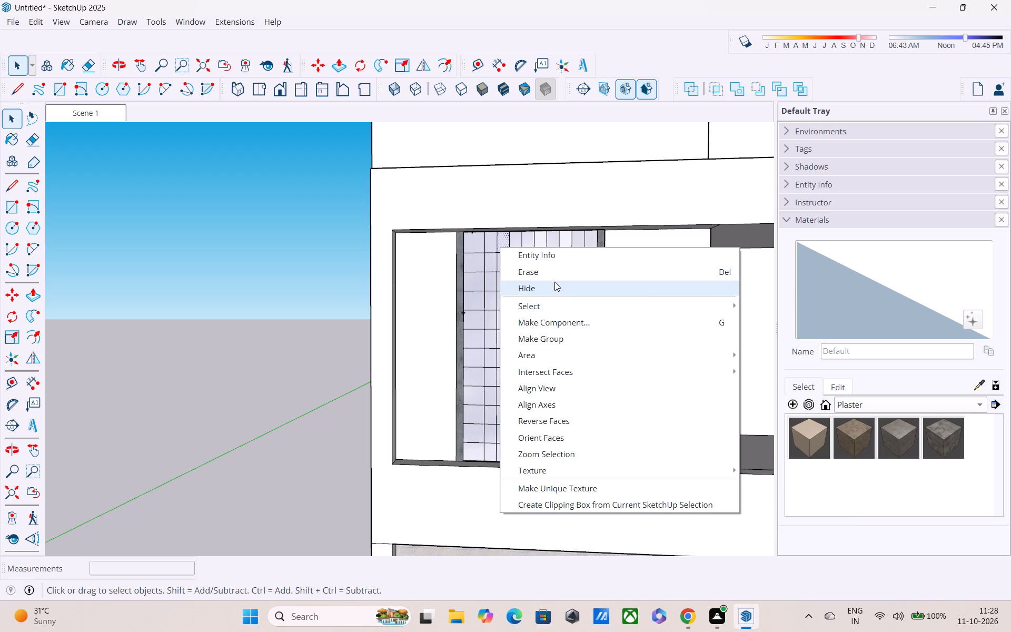
click(563, 309)
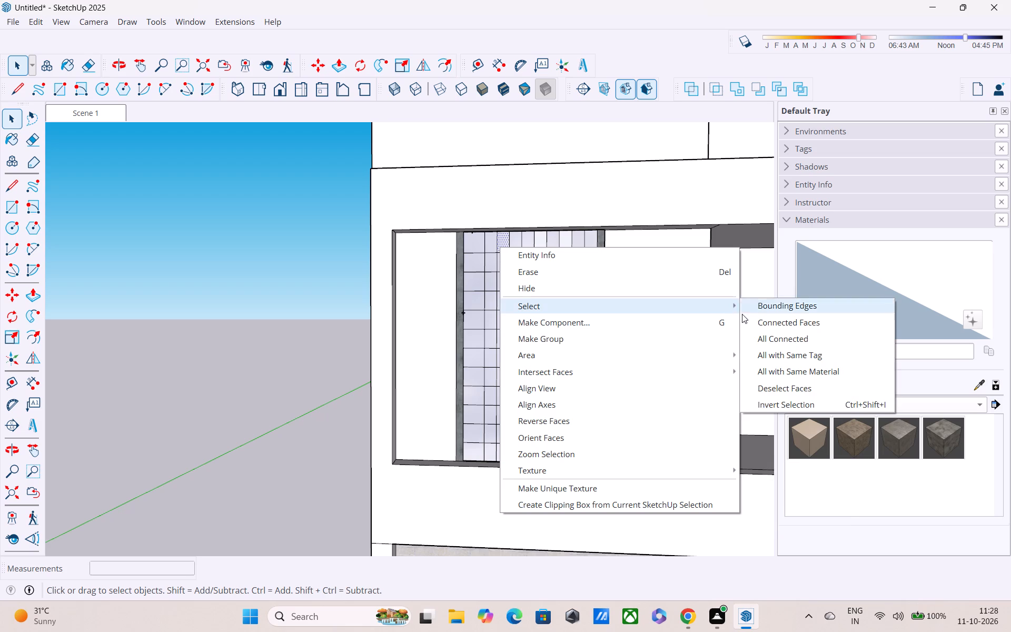
click(822, 359)
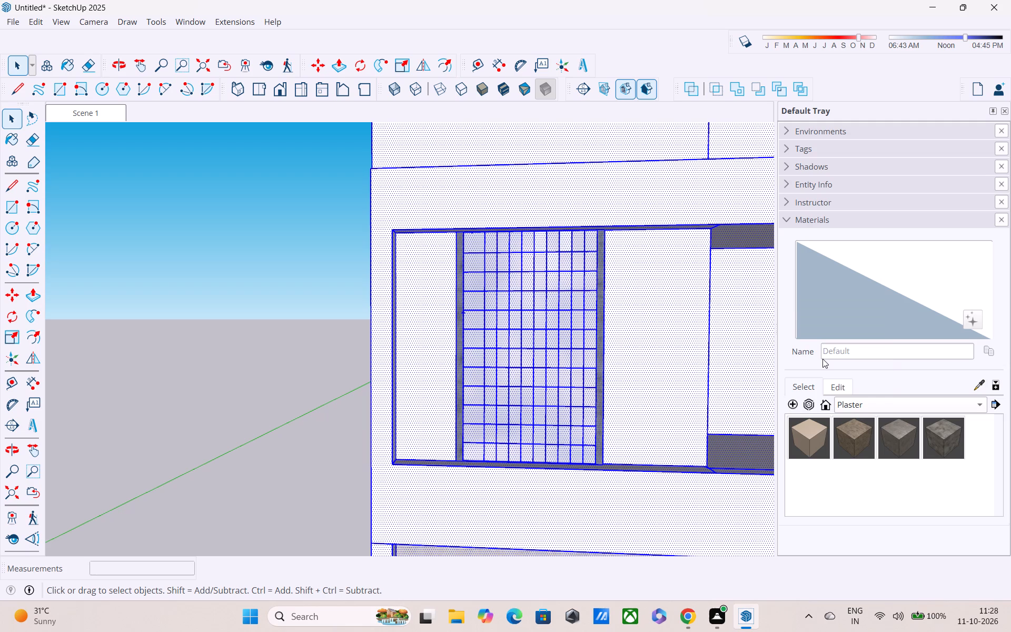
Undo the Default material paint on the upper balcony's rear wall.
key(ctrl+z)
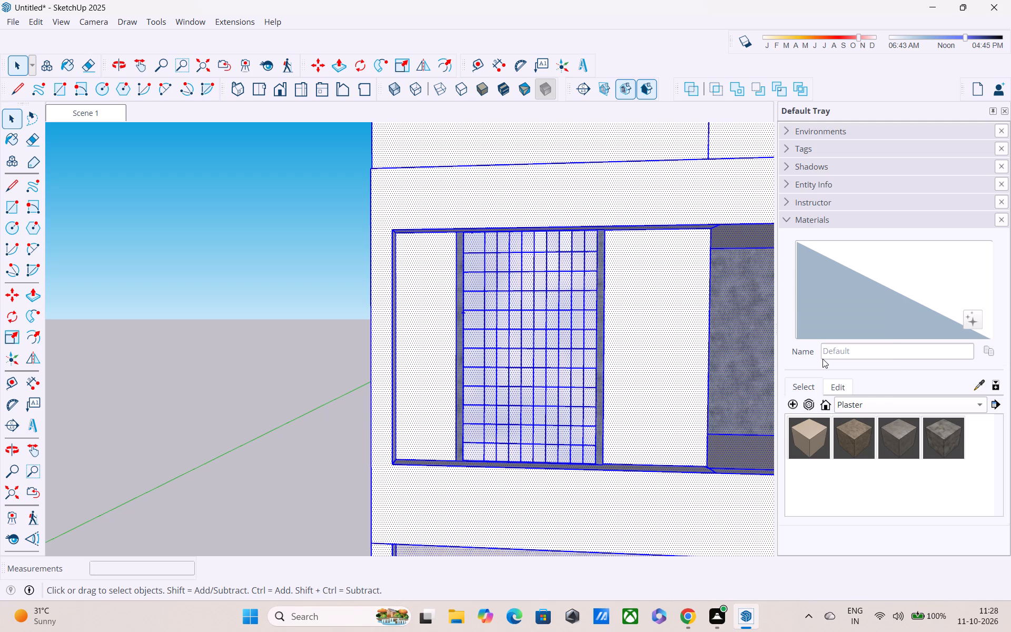
Clear the selection and redo the Default material paint on the upper balcony's rear wall.
key(Escape)
click(339, 388)
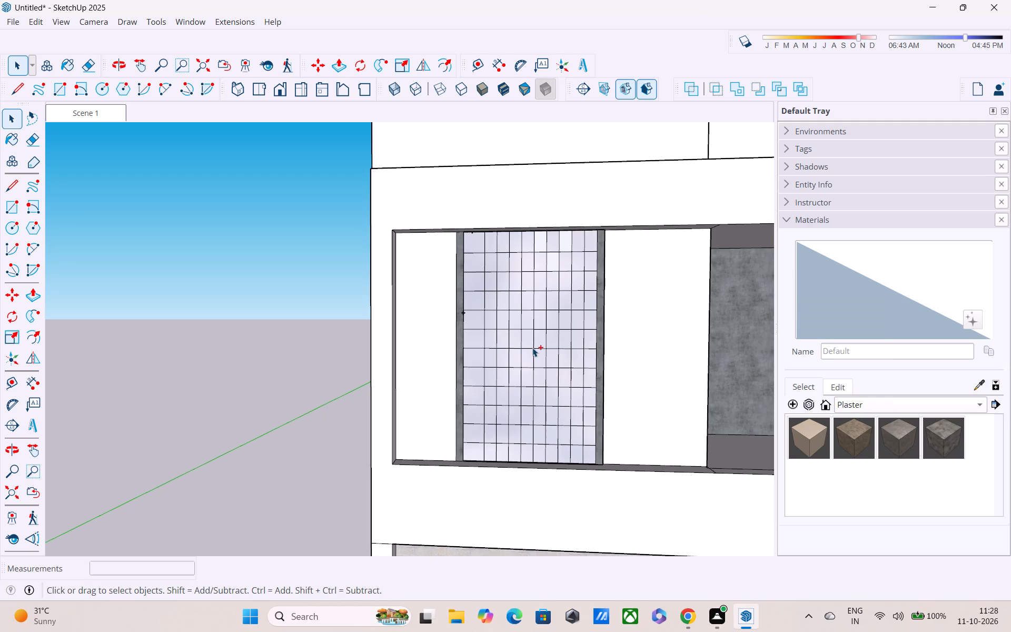
key(ctrl+y)
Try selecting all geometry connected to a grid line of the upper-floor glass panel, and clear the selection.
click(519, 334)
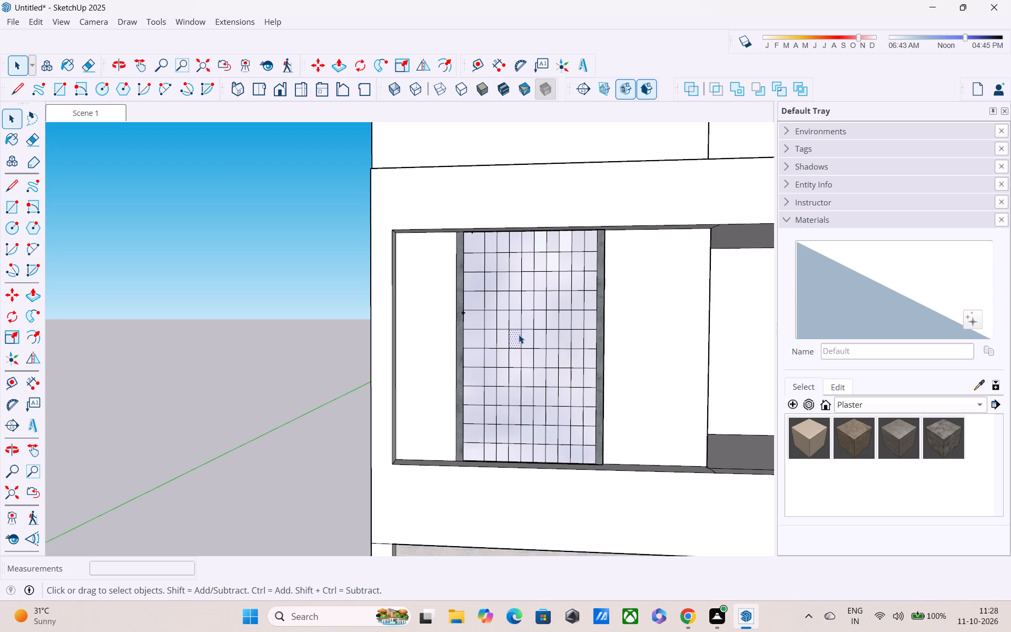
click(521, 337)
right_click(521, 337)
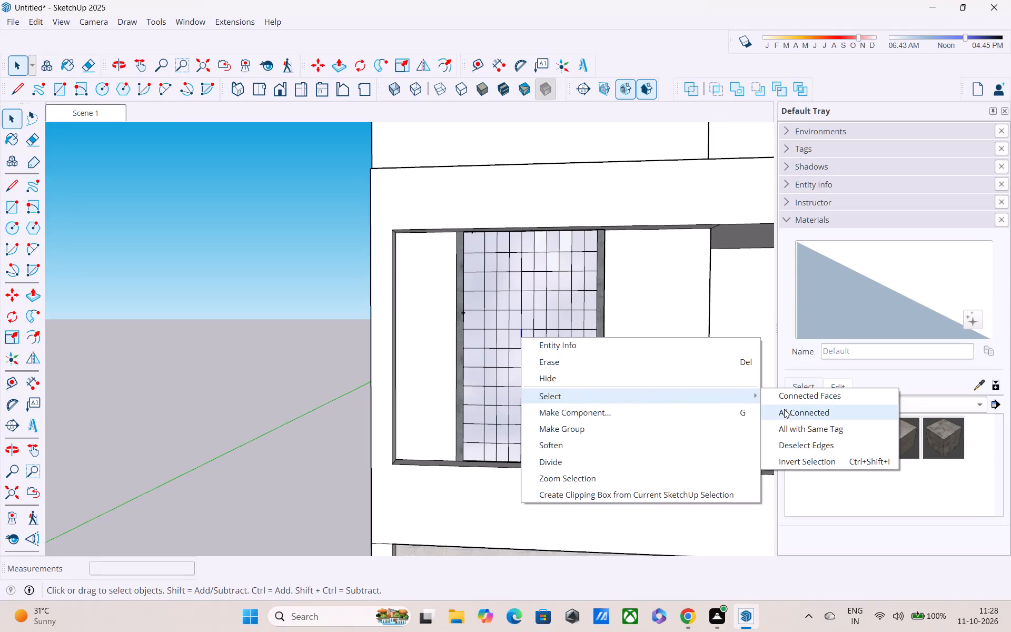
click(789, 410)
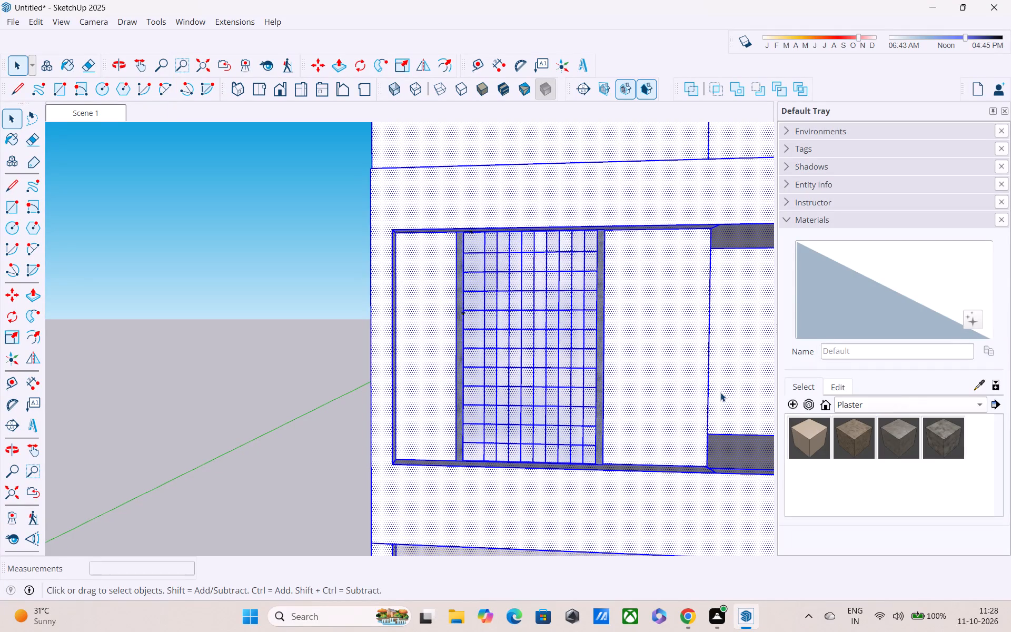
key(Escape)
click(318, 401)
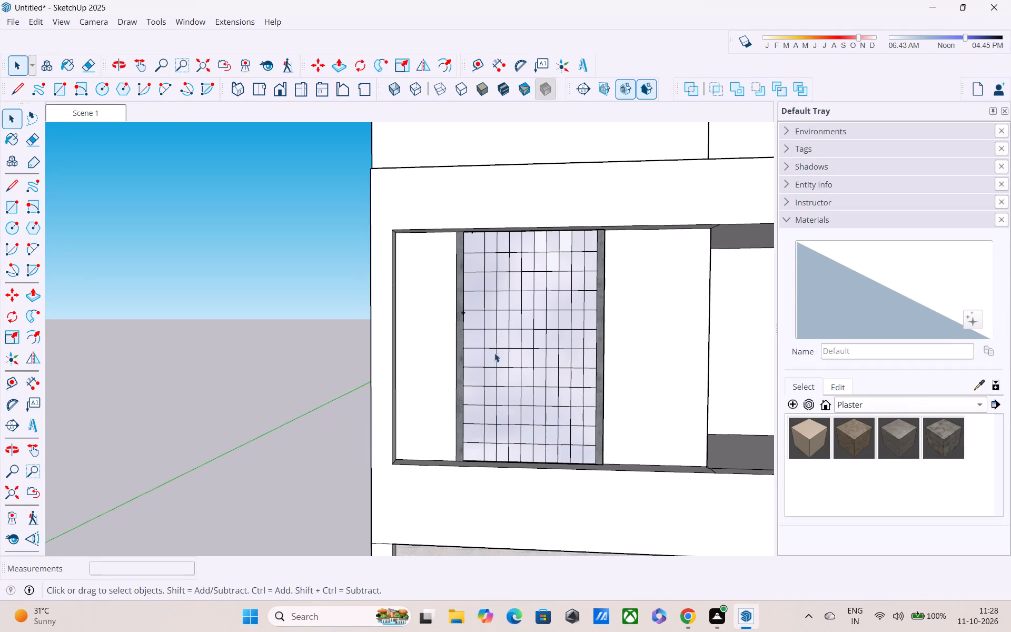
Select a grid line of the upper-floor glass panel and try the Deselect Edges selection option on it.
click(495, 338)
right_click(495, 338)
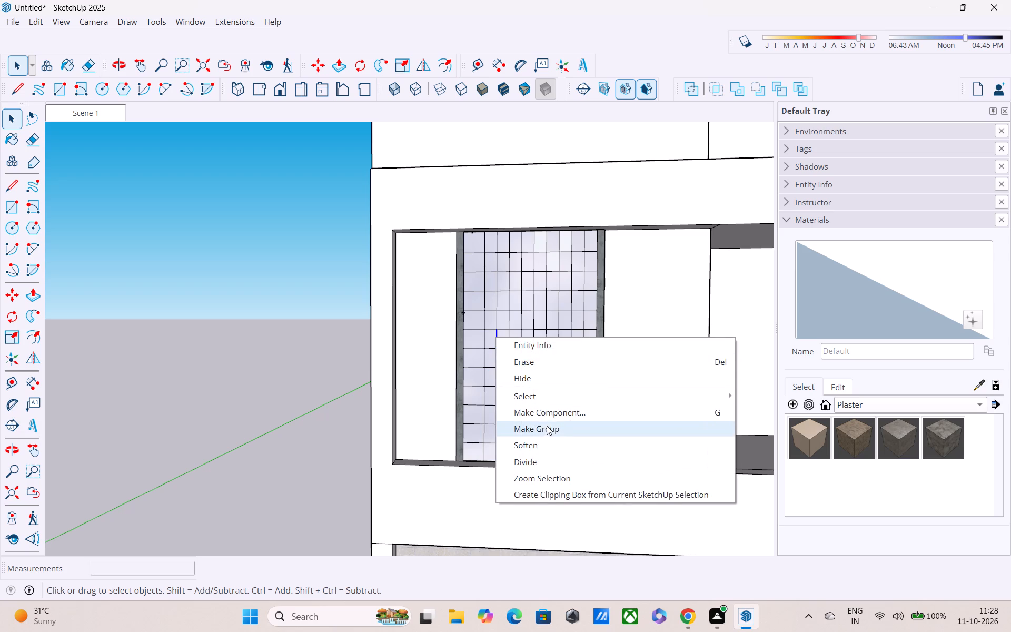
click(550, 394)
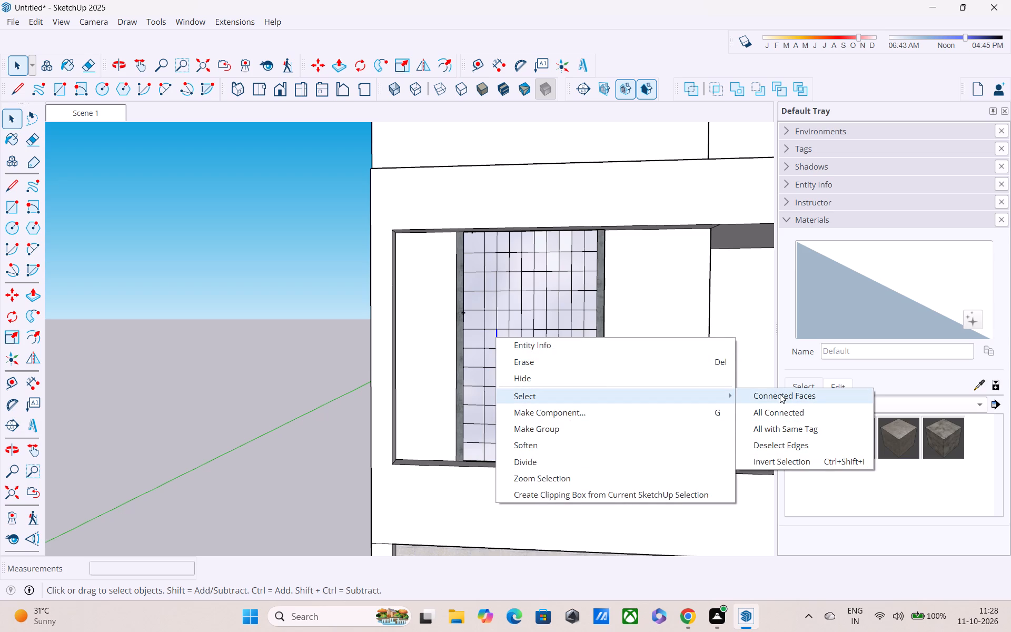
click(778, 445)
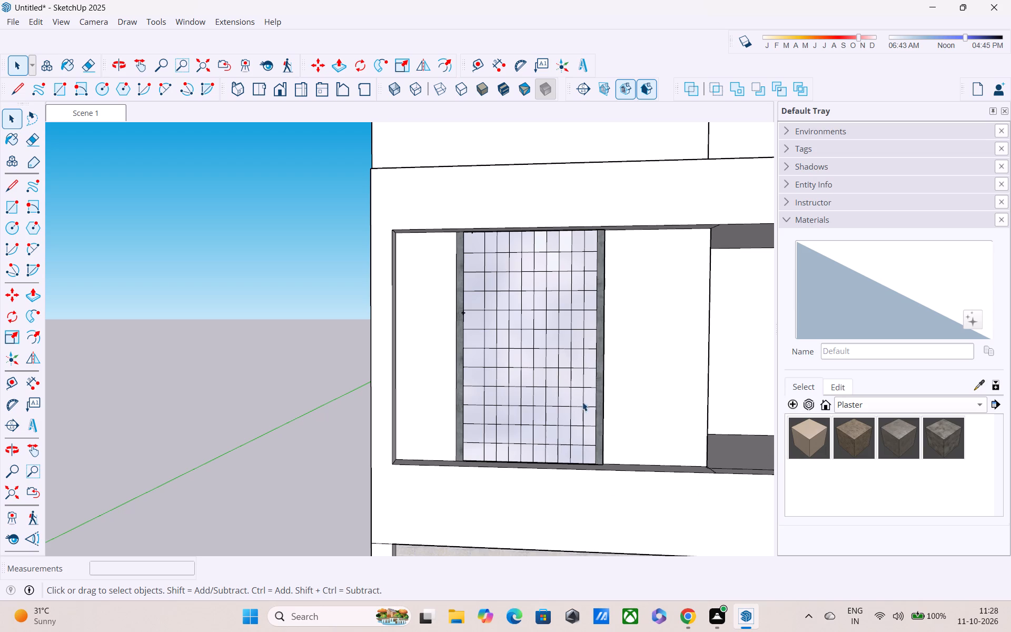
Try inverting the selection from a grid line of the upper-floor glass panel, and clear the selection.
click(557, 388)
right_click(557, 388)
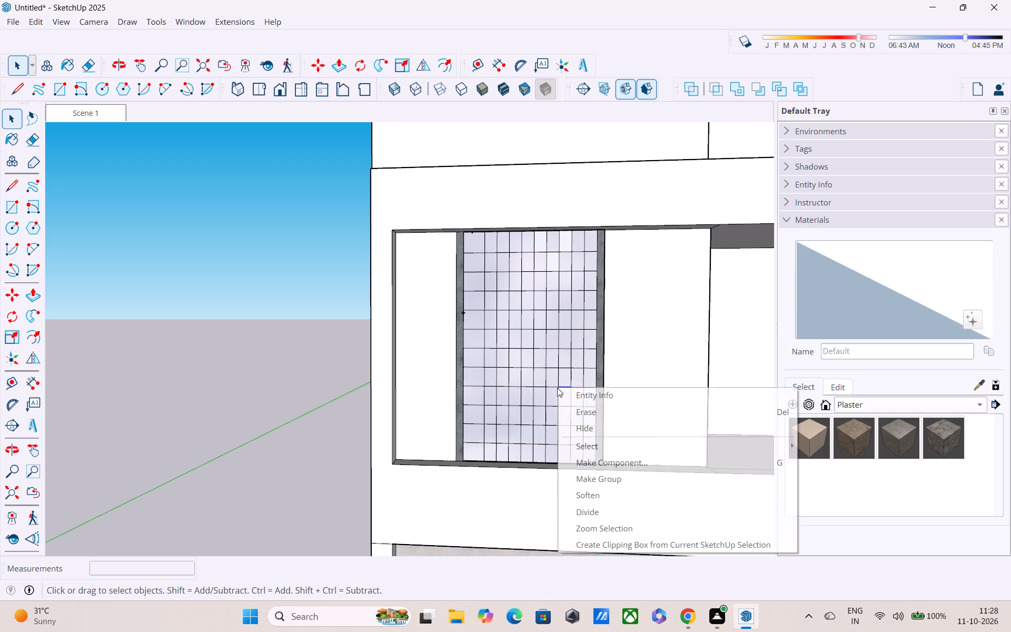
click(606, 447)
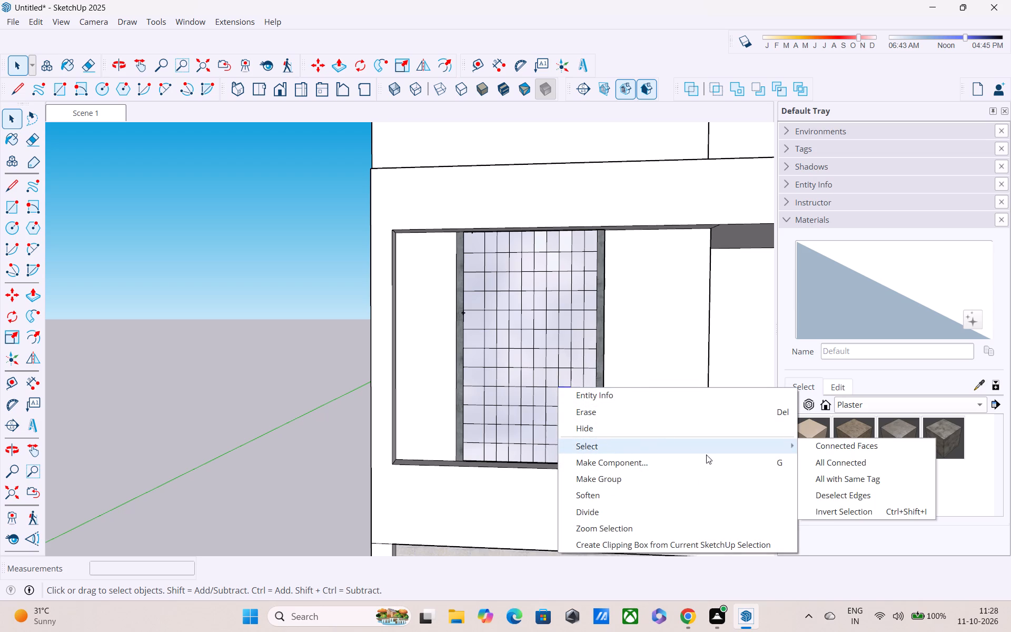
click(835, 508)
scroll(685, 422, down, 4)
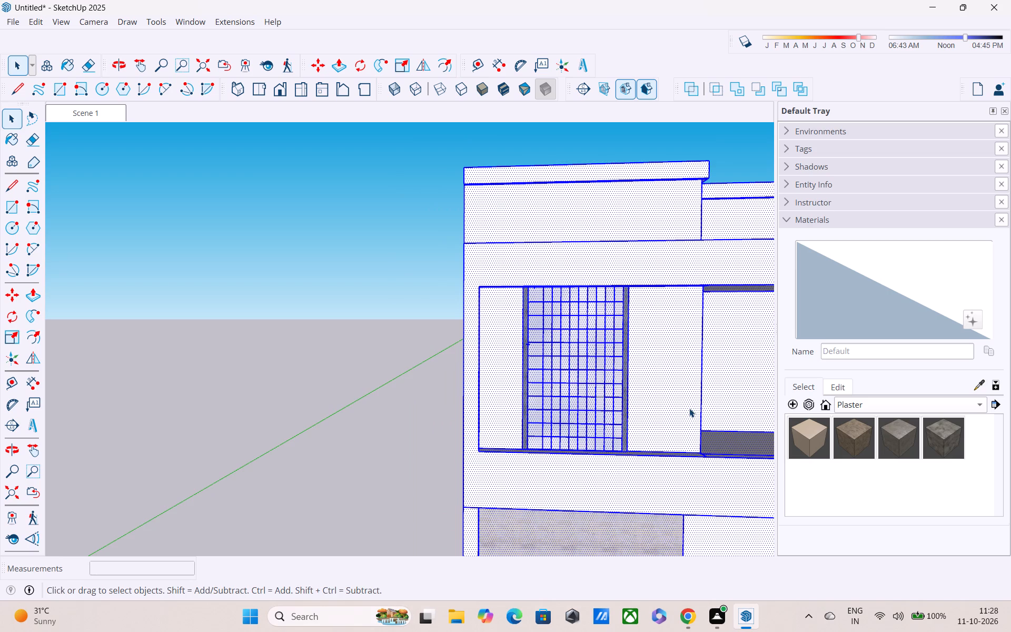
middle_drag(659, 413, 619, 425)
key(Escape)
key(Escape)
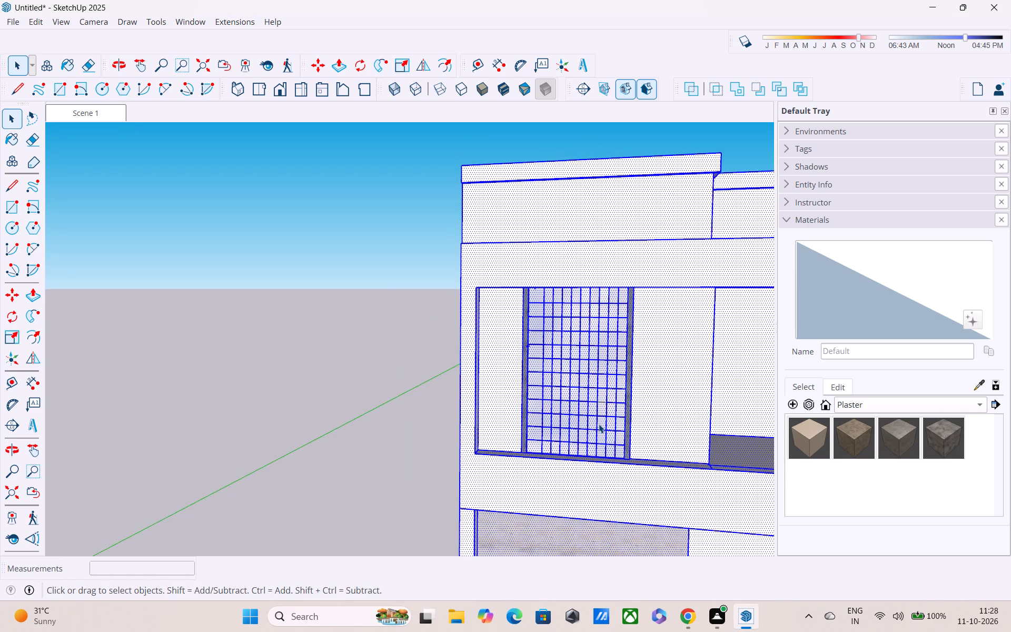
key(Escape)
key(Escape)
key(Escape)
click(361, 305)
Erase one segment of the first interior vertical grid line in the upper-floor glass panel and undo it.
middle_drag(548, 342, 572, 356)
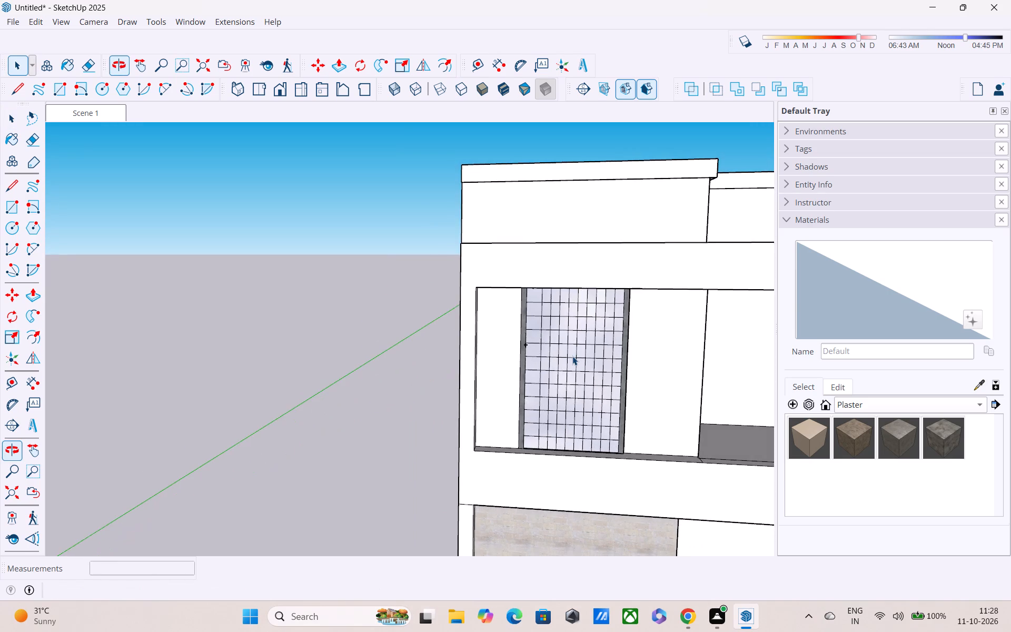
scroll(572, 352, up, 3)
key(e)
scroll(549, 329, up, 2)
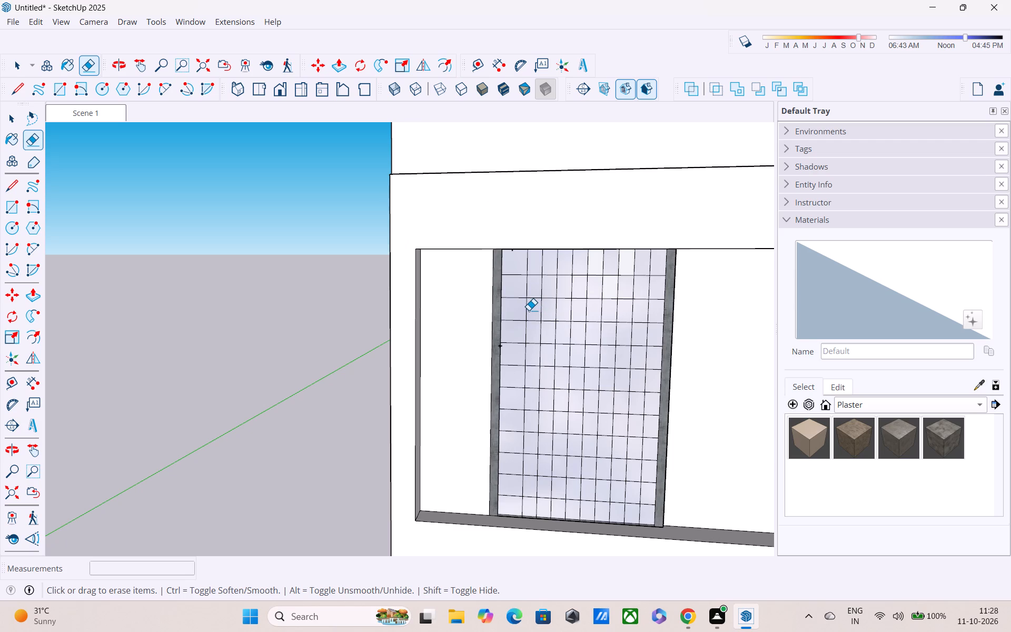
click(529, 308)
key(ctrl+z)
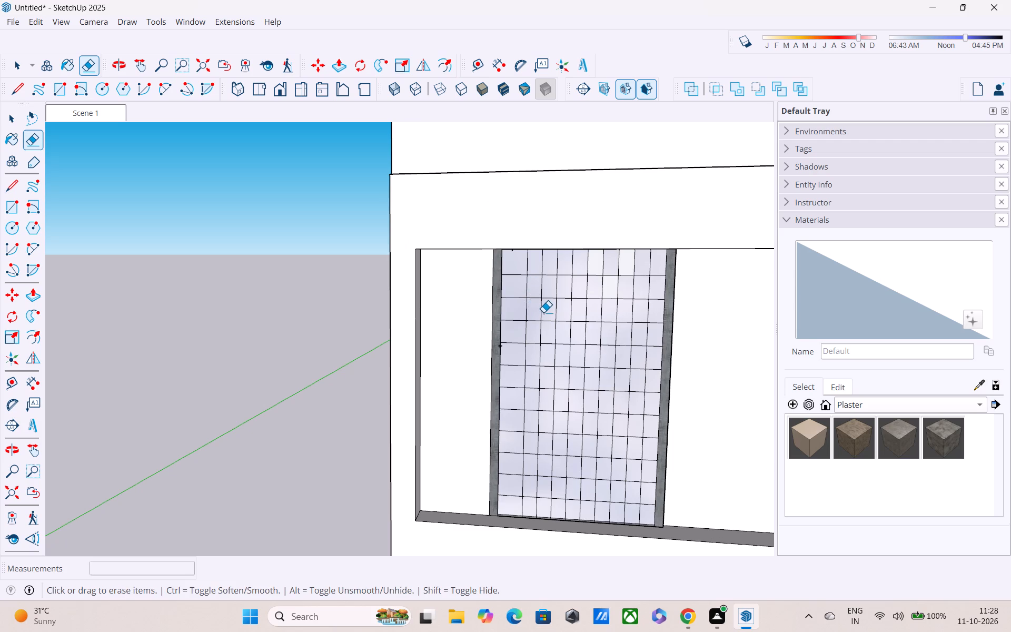
Erase all segments of the second interior vertical grid line, counted from the left, in the upper-floor glass panel.
click(543, 309)
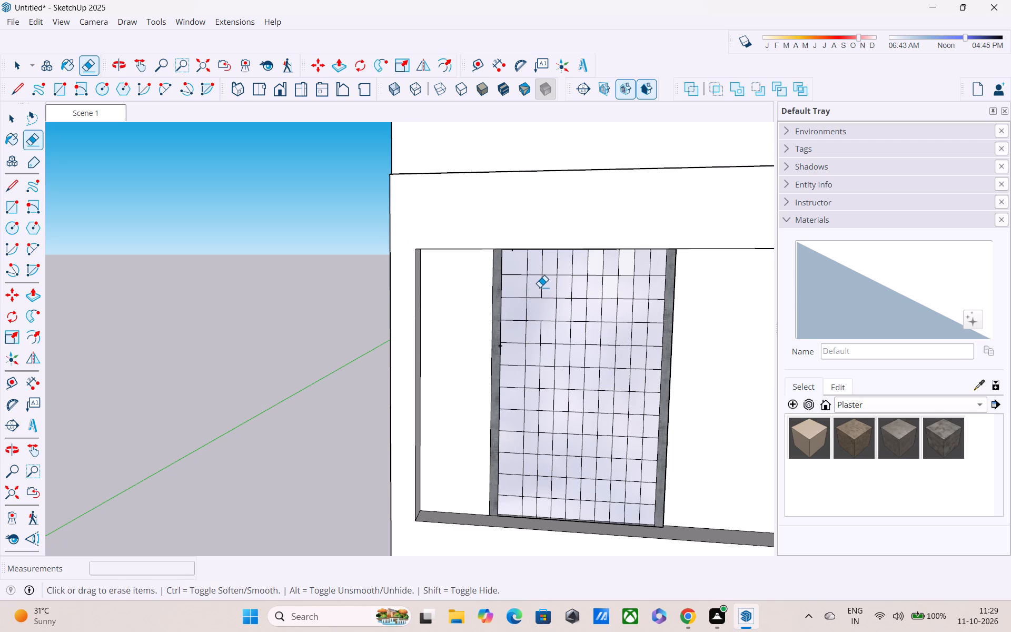
click(542, 289)
click(542, 262)
click(542, 334)
click(541, 361)
click(541, 383)
click(539, 400)
click(539, 428)
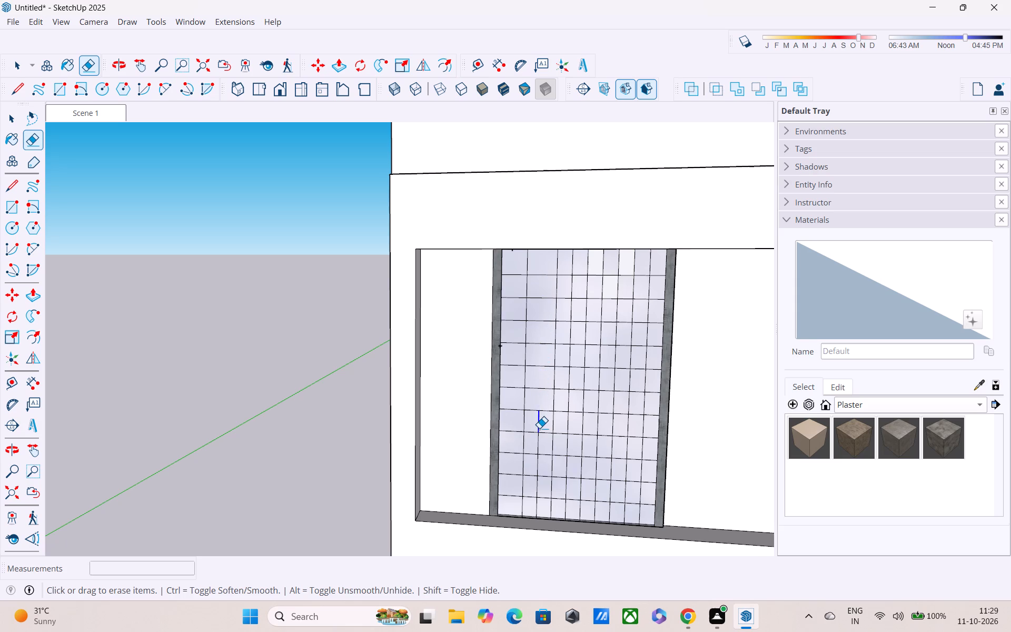
click(541, 445)
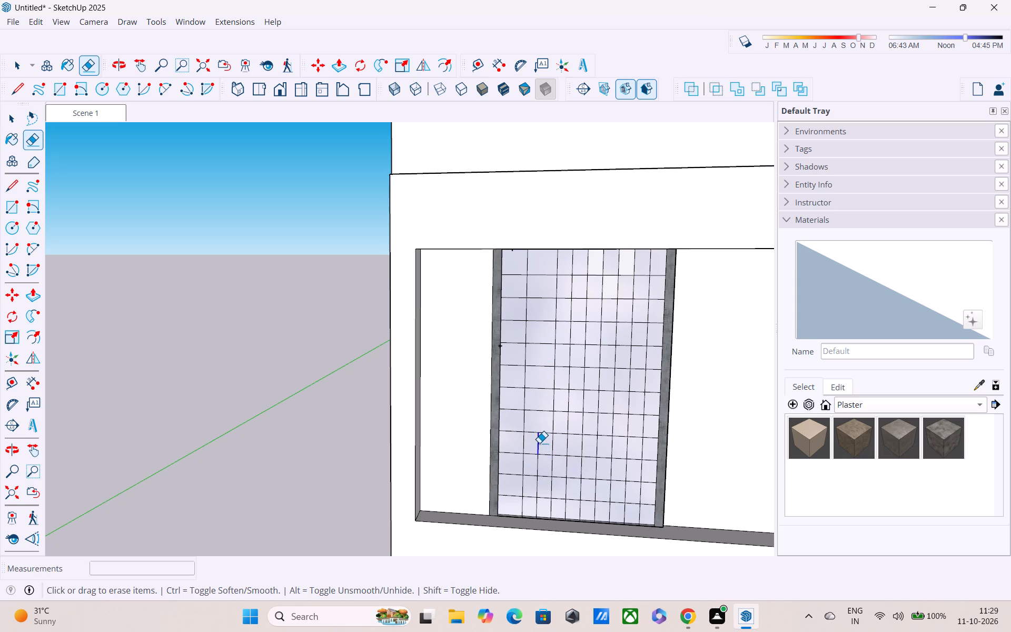
click(539, 443)
click(537, 466)
click(537, 485)
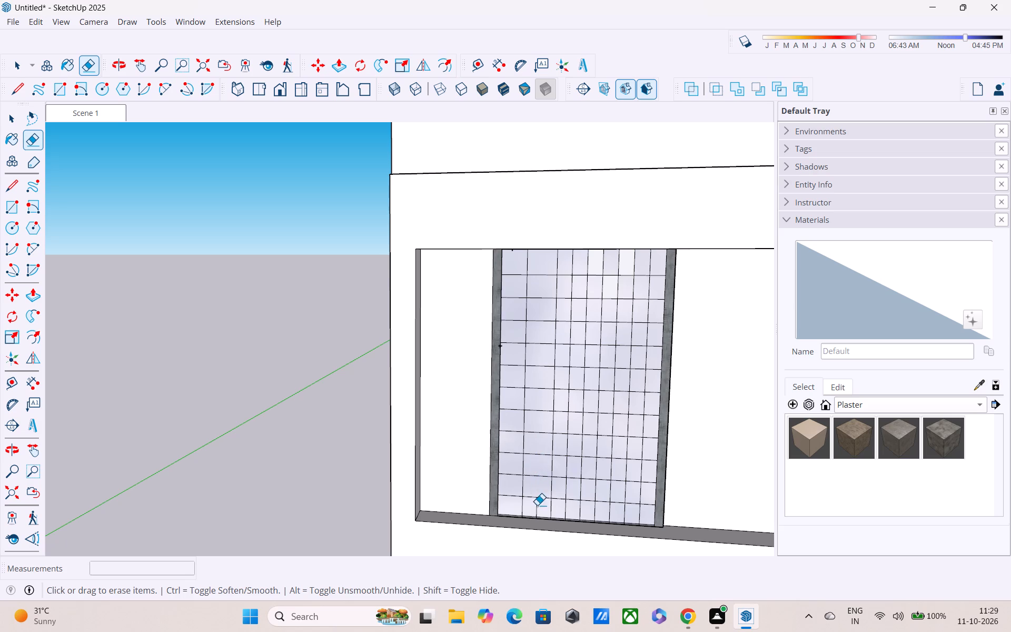
click(537, 510)
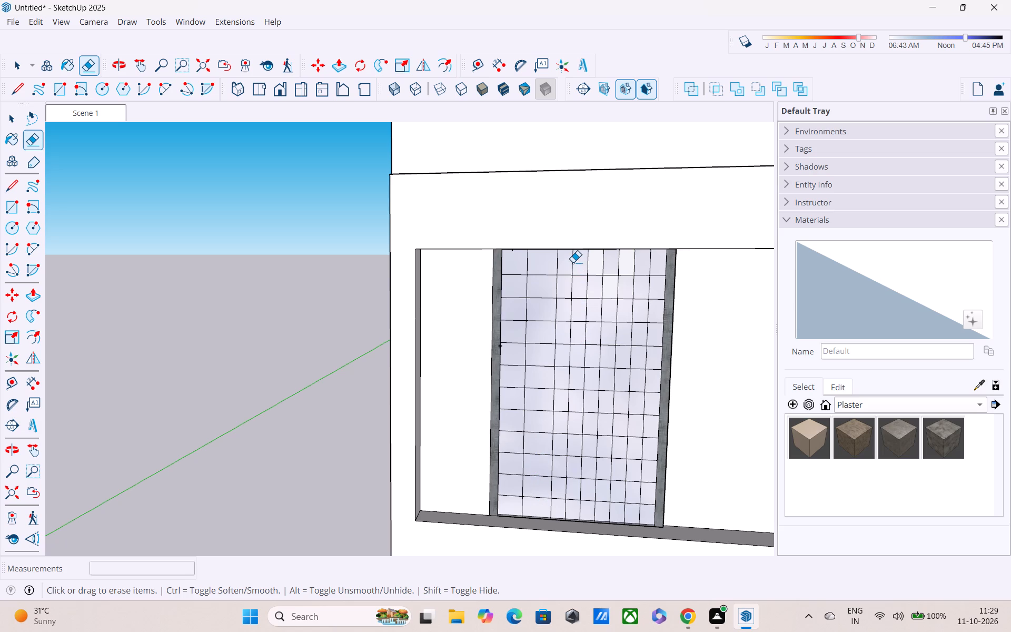
Erase all segments of the fourth original interior vertical grid line from the left in the upper-floor glass panel.
click(573, 262)
click(573, 288)
click(573, 312)
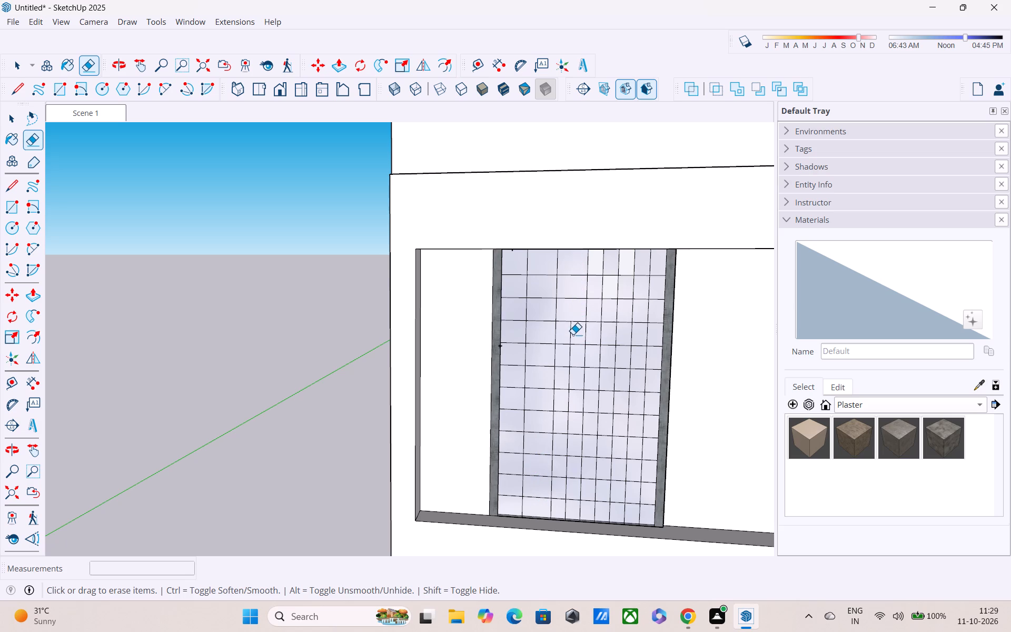
click(573, 340)
click(570, 337)
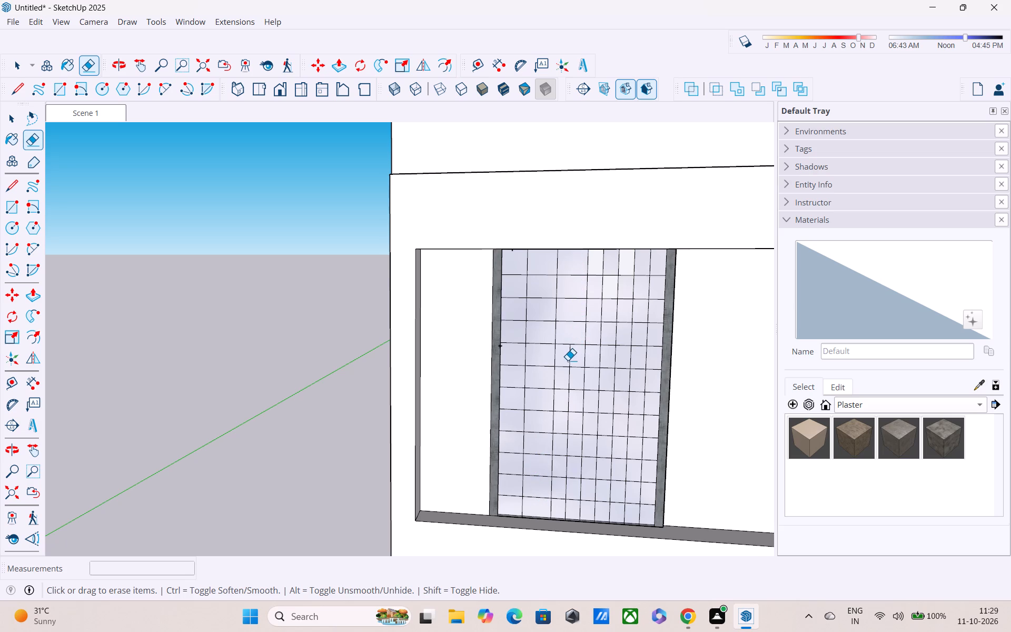
click(570, 360)
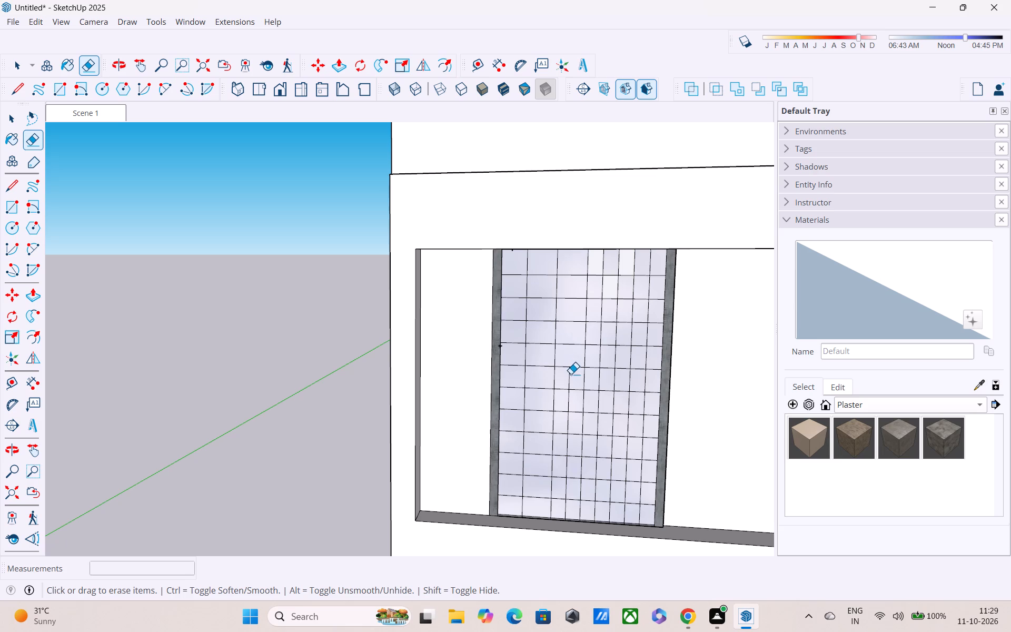
click(571, 374)
click(571, 402)
click(568, 421)
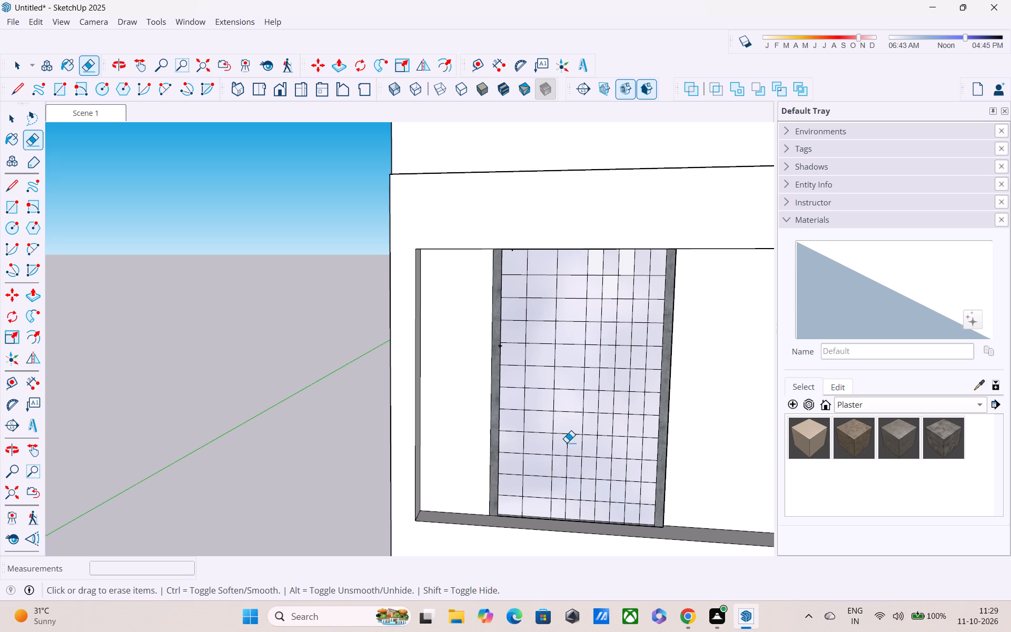
click(566, 443)
click(567, 470)
click(569, 485)
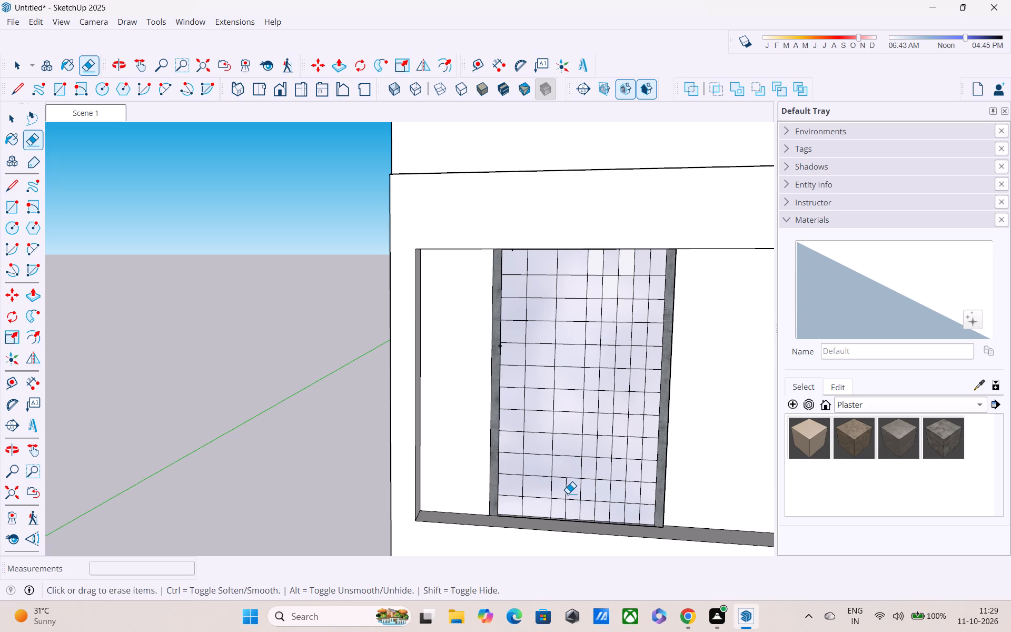
click(567, 489)
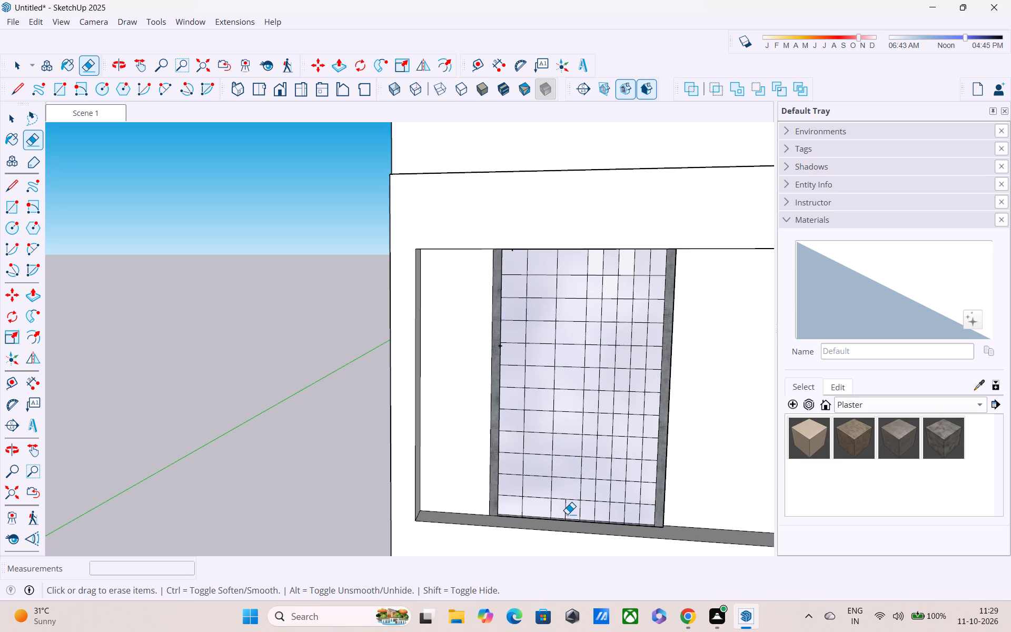
click(567, 514)
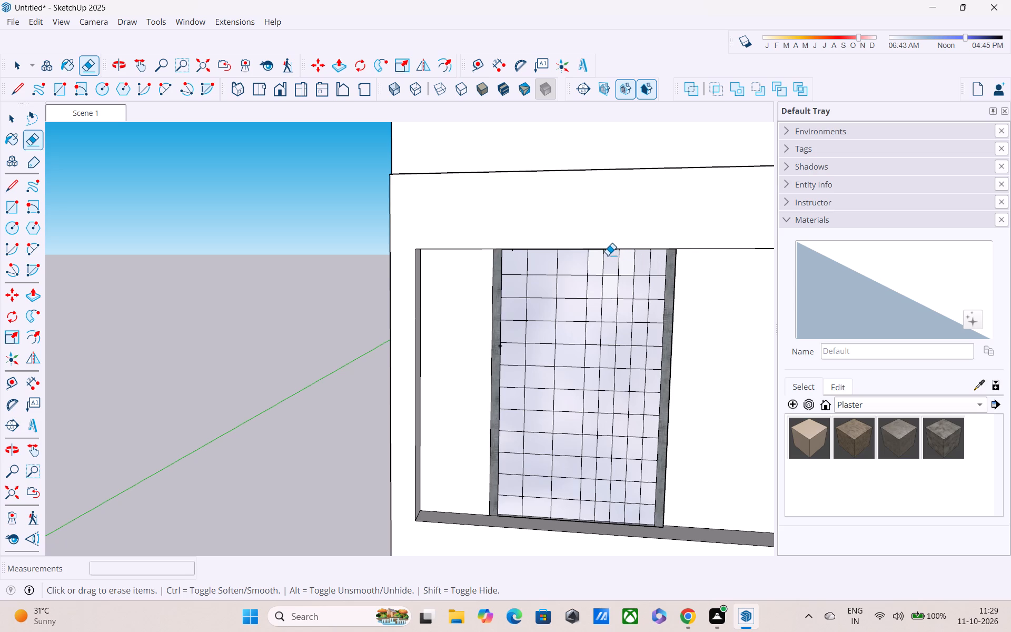
Erase all segments of the sixth original interior vertical grid line from the left in the upper-floor glass panel.
click(606, 253)
click(602, 288)
click(602, 308)
click(602, 339)
click(601, 352)
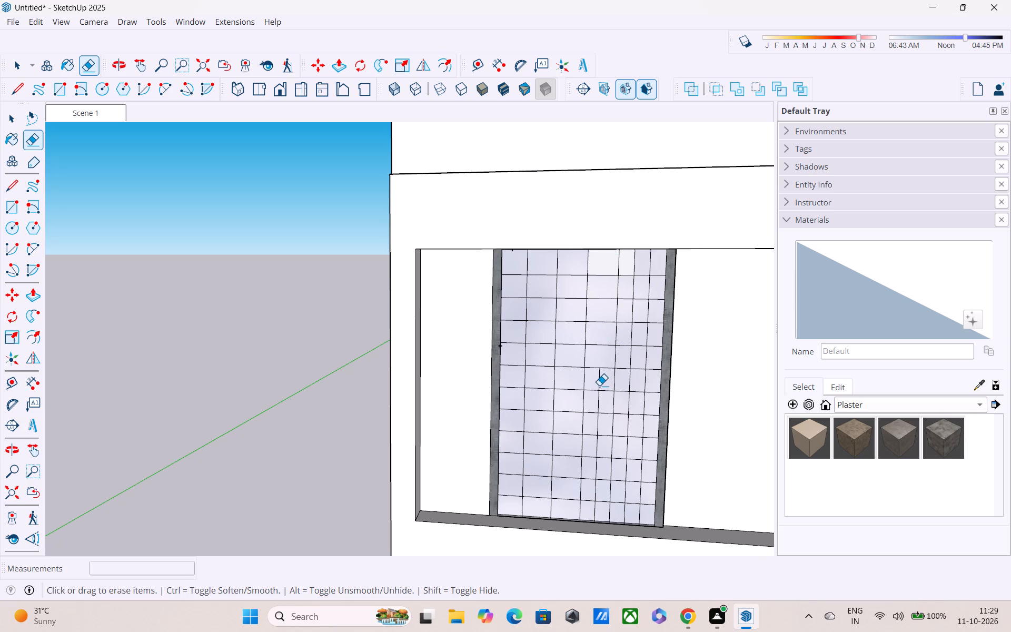
click(599, 386)
click(599, 403)
click(598, 422)
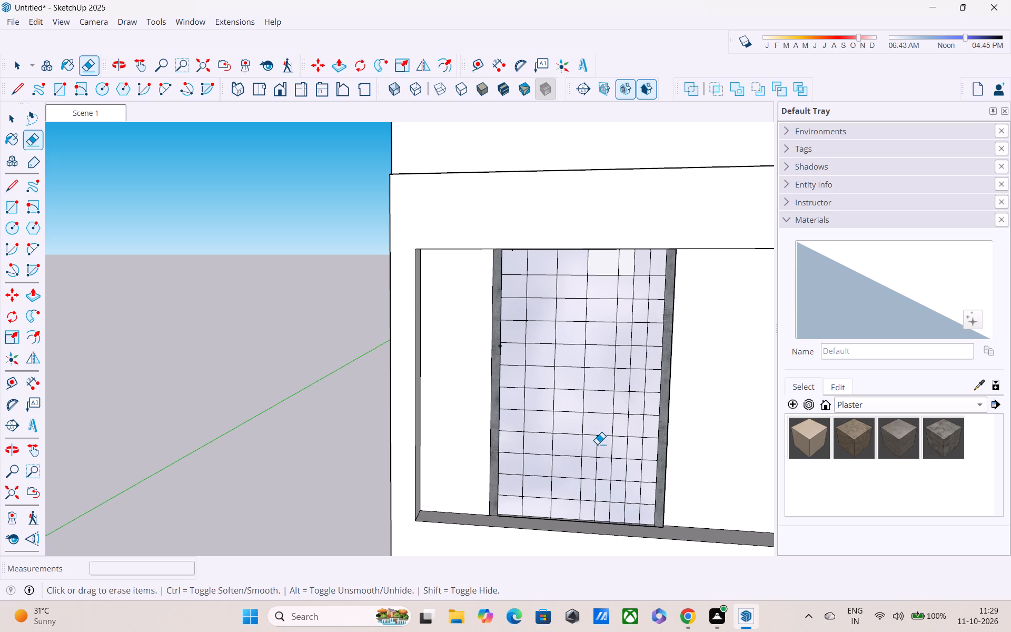
click(597, 447)
click(597, 462)
click(596, 493)
click(596, 509)
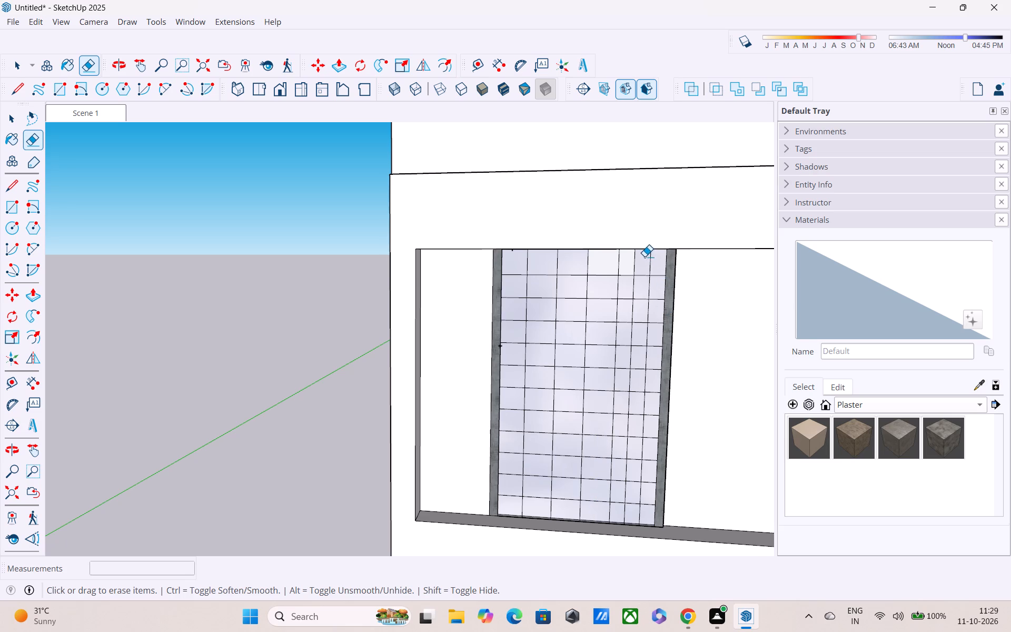
Erase all segments of the eighth original interior vertical grid line from the left in the upper-floor glass panel.
click(634, 262)
click(636, 292)
click(633, 292)
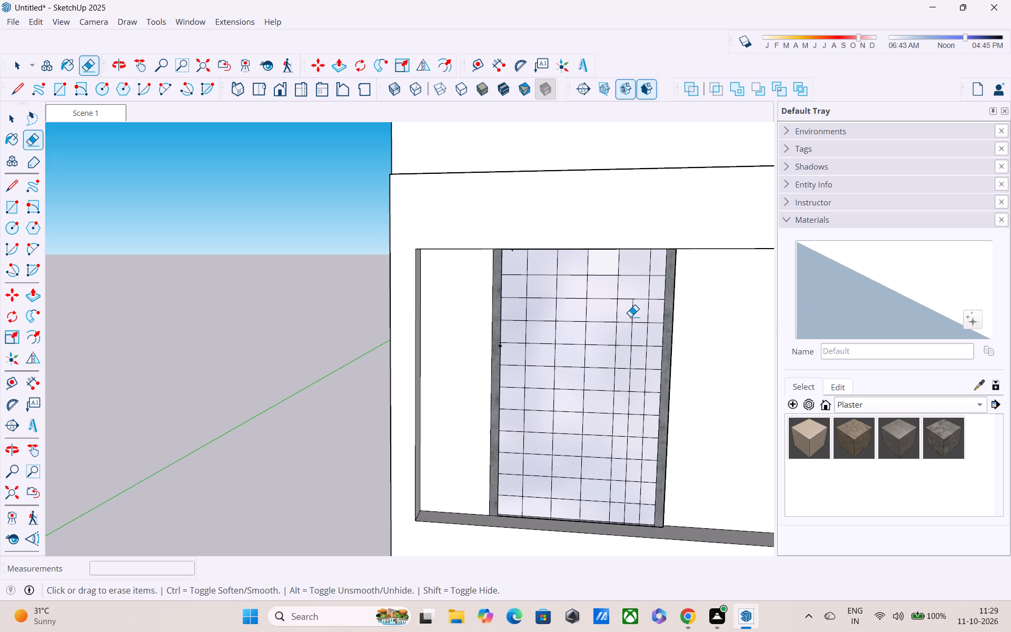
click(630, 317)
click(632, 311)
click(632, 330)
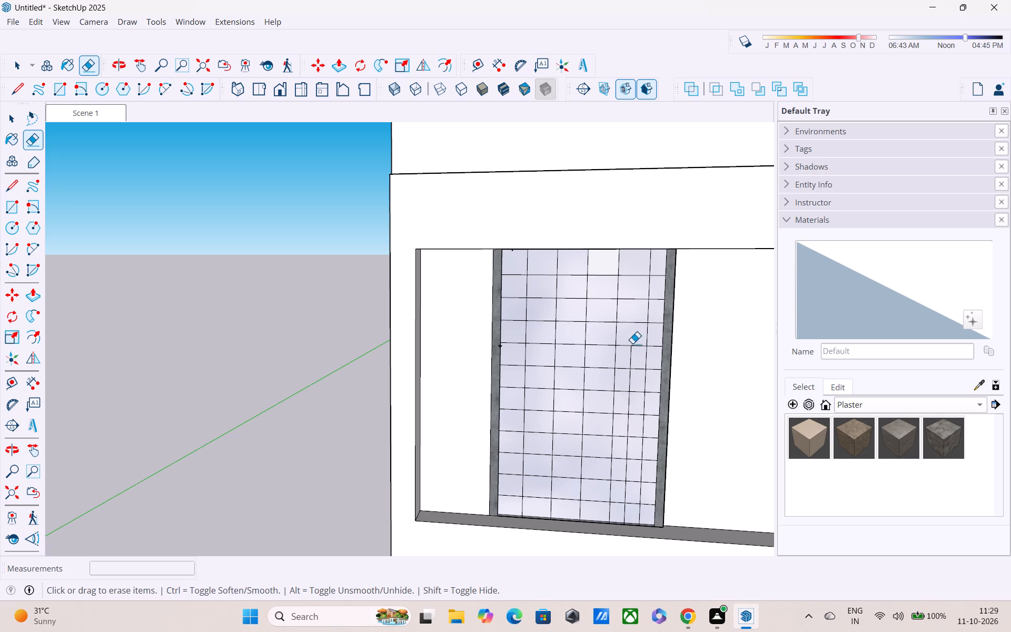
click(632, 355)
click(631, 377)
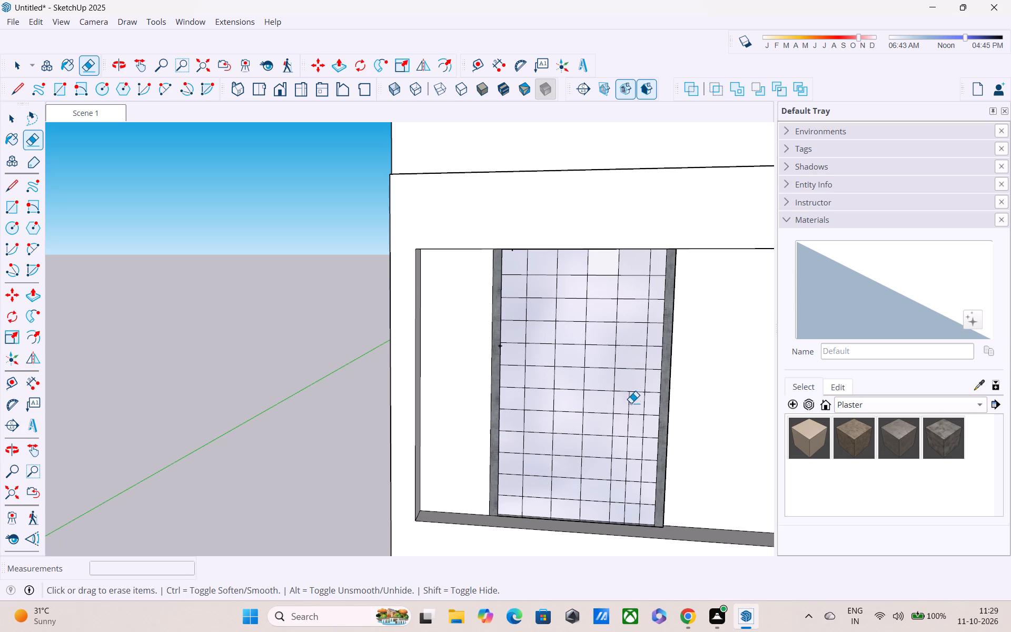
click(631, 404)
click(629, 418)
click(629, 443)
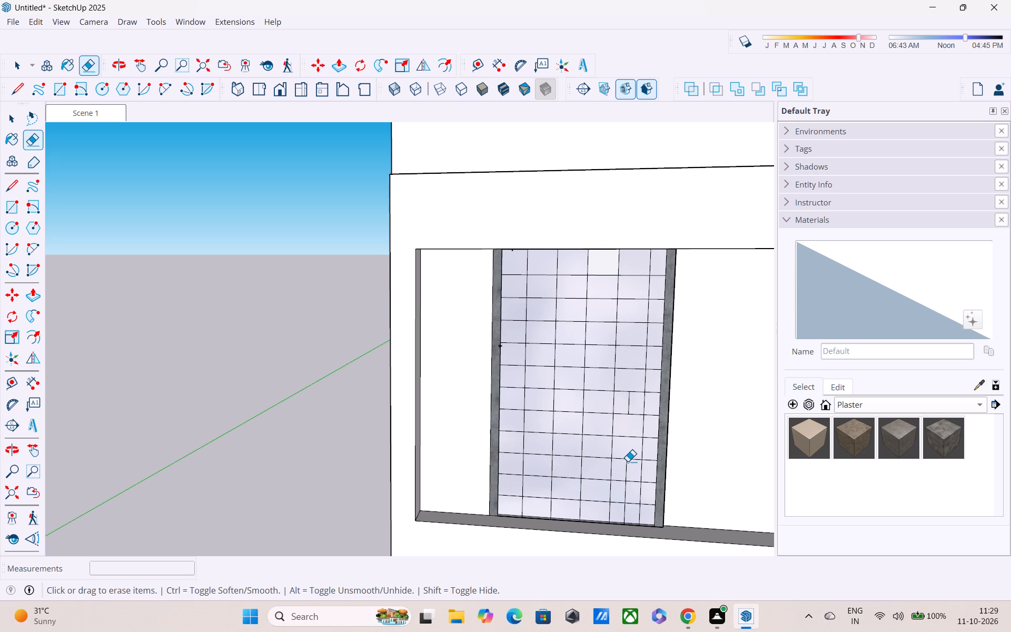
click(628, 465)
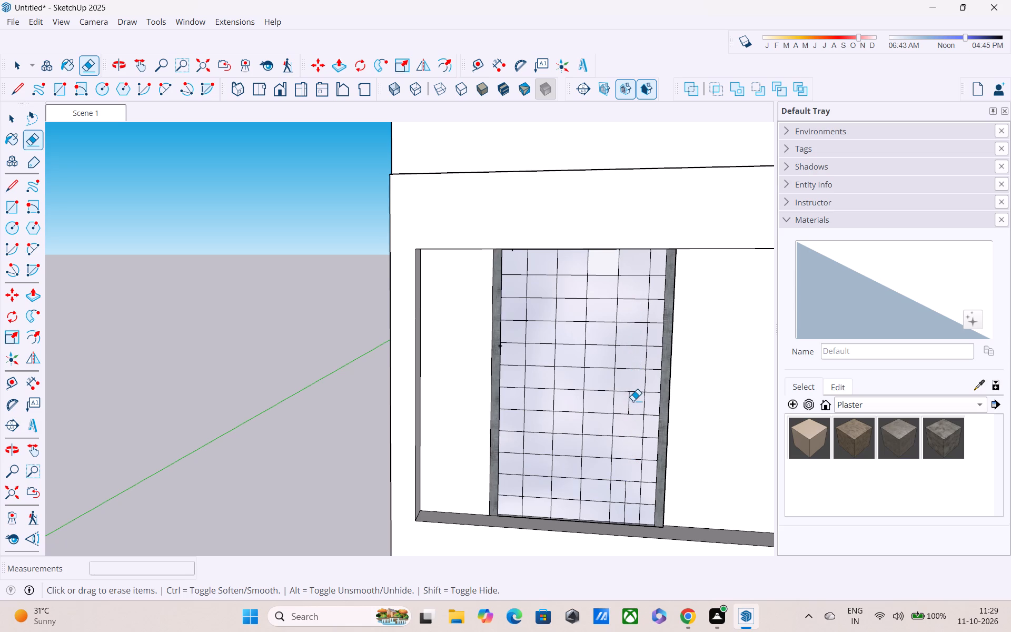
click(629, 401)
click(627, 494)
click(624, 521)
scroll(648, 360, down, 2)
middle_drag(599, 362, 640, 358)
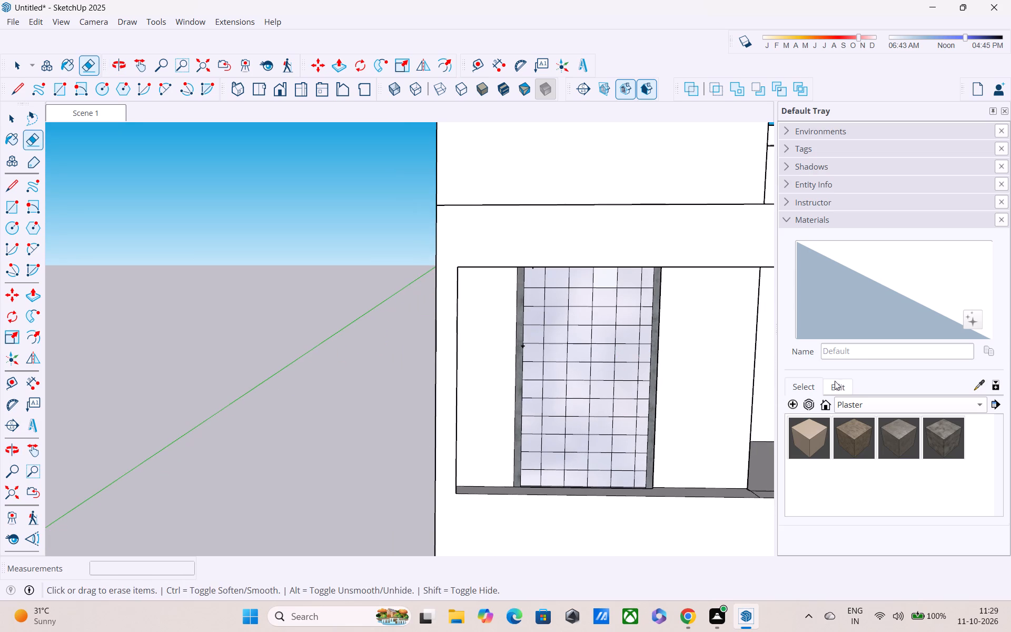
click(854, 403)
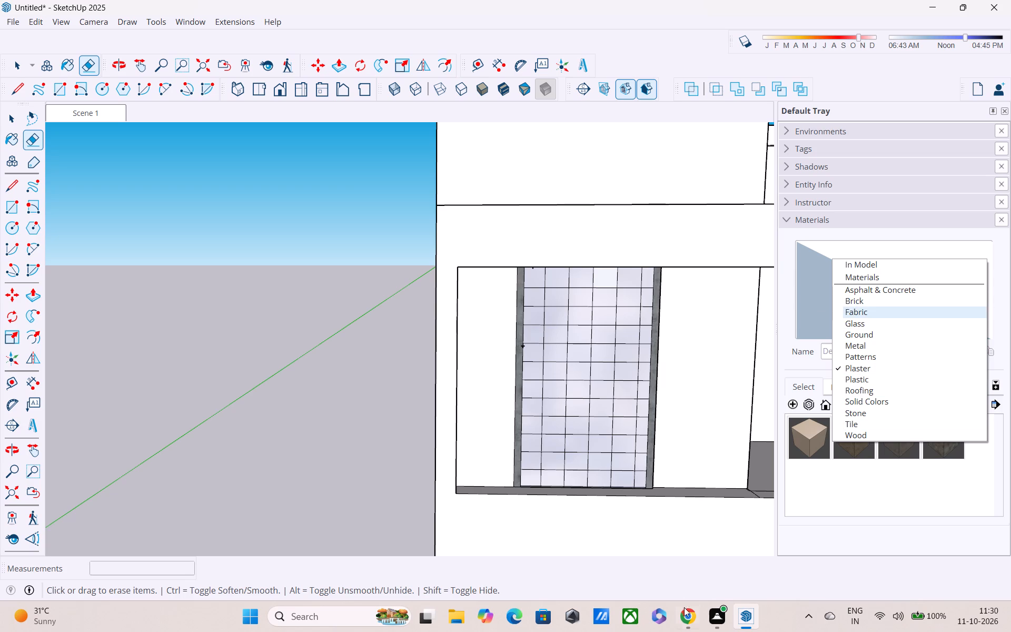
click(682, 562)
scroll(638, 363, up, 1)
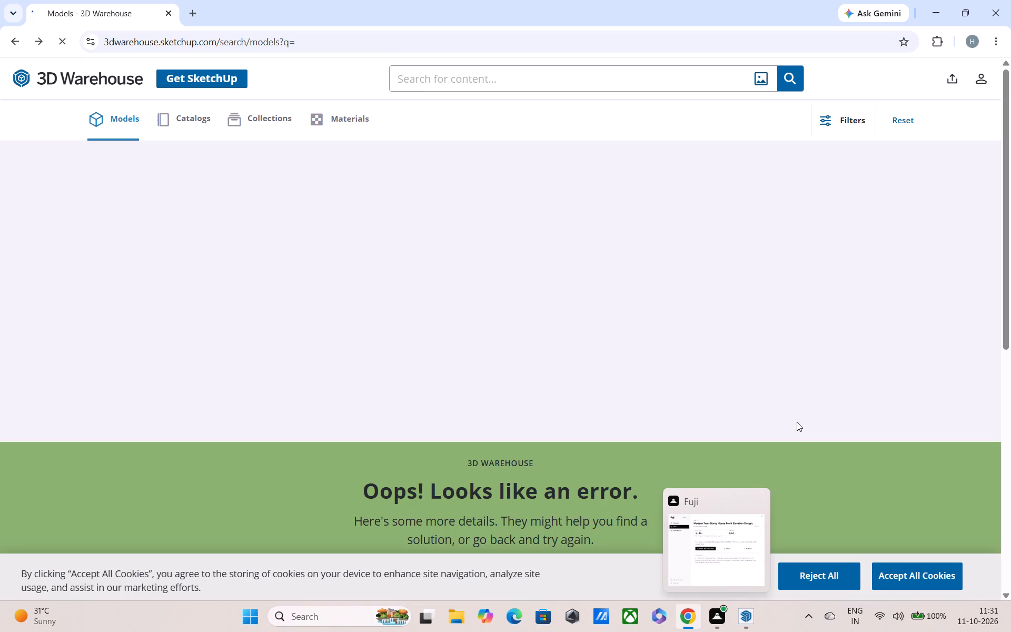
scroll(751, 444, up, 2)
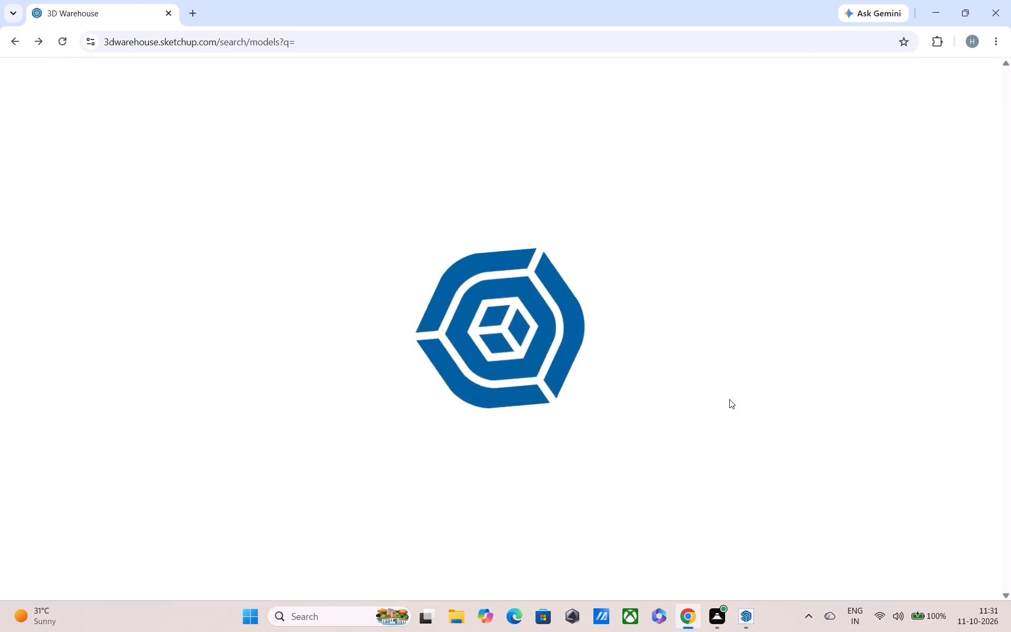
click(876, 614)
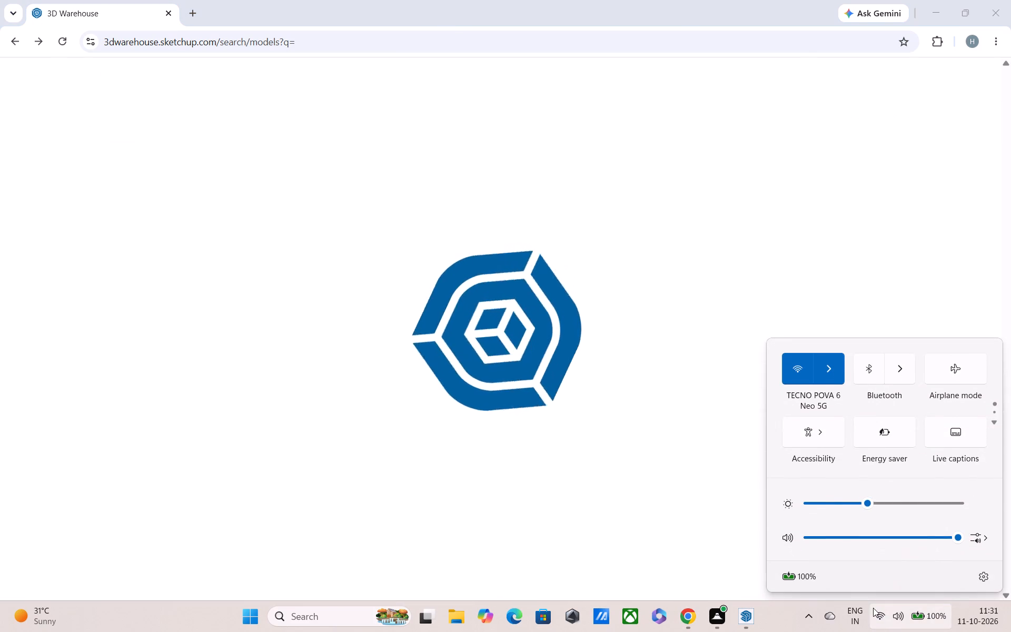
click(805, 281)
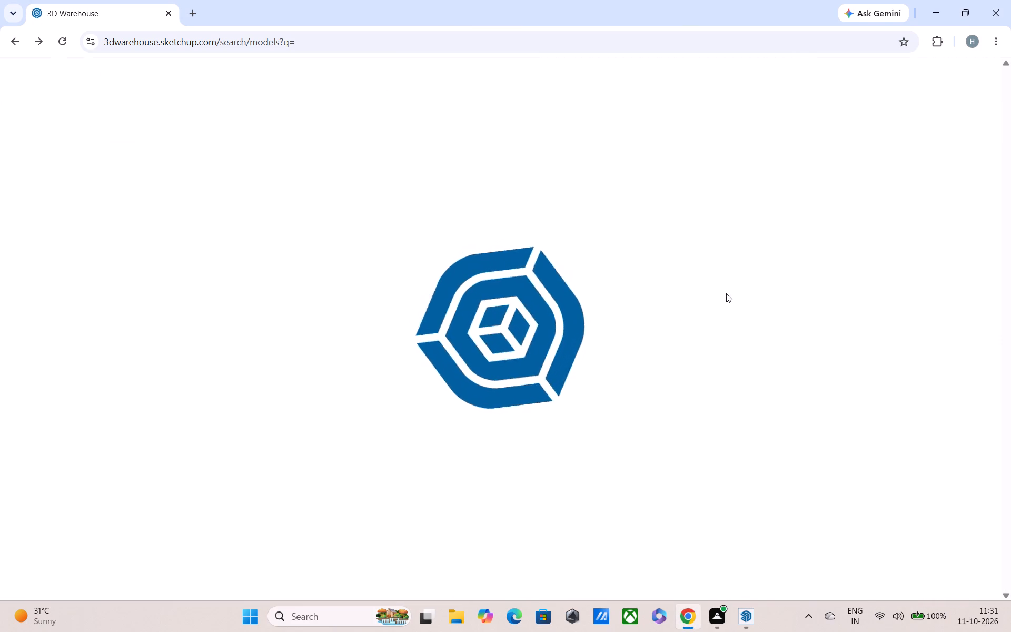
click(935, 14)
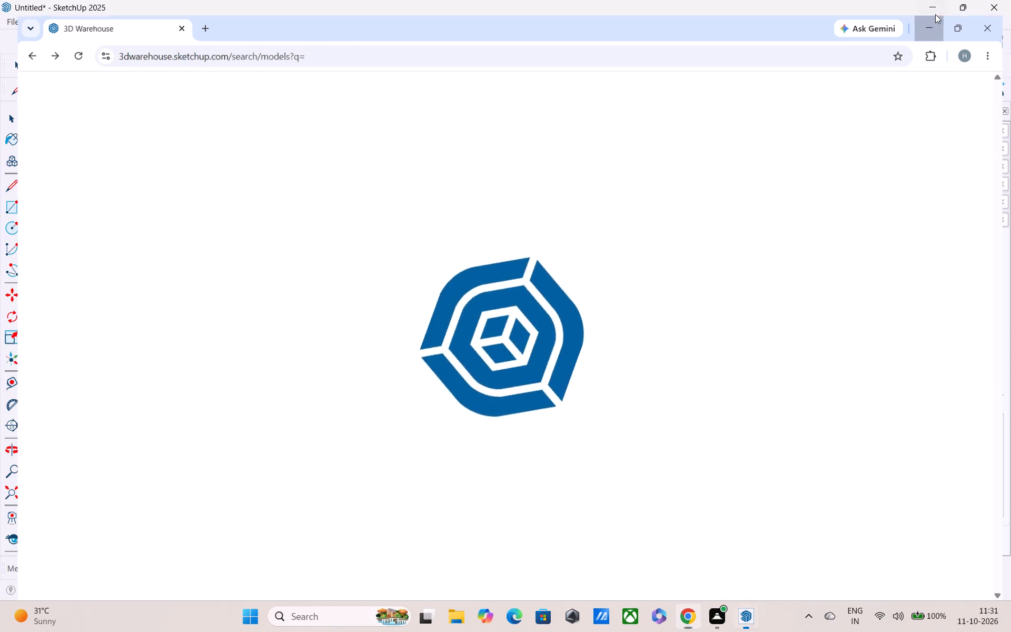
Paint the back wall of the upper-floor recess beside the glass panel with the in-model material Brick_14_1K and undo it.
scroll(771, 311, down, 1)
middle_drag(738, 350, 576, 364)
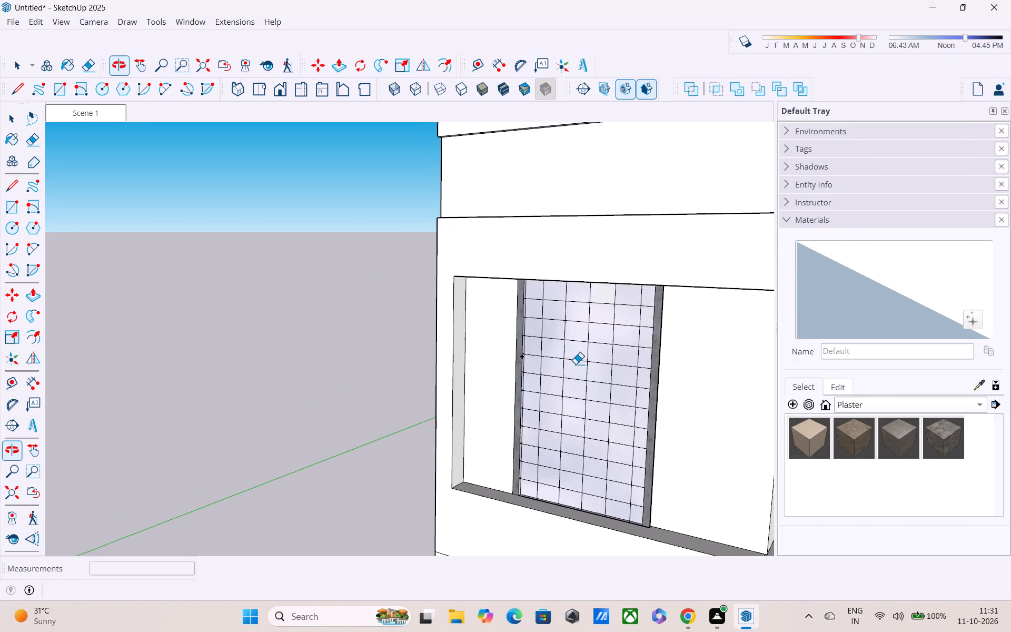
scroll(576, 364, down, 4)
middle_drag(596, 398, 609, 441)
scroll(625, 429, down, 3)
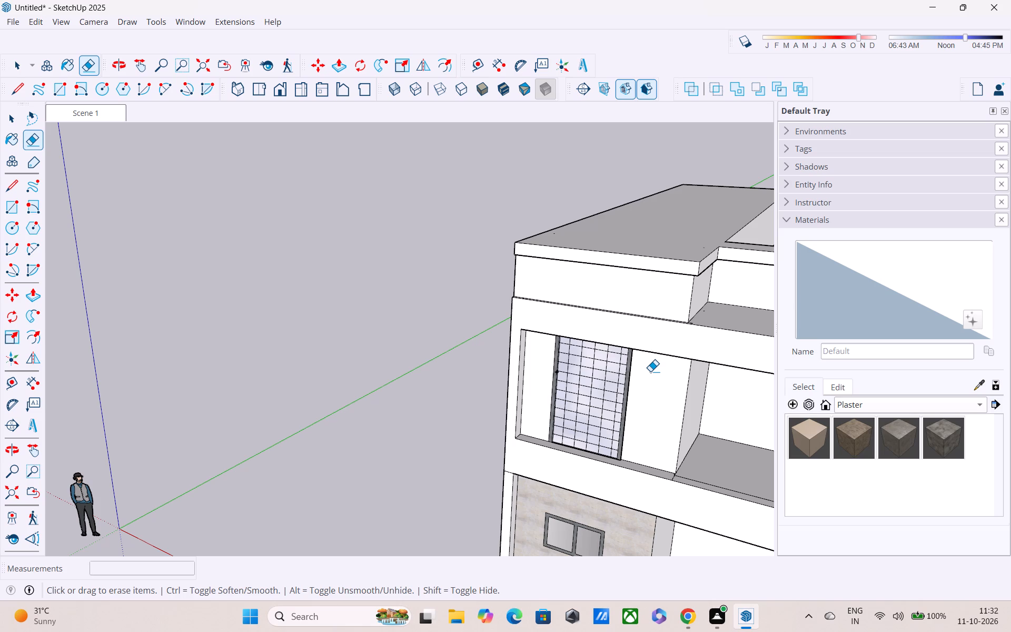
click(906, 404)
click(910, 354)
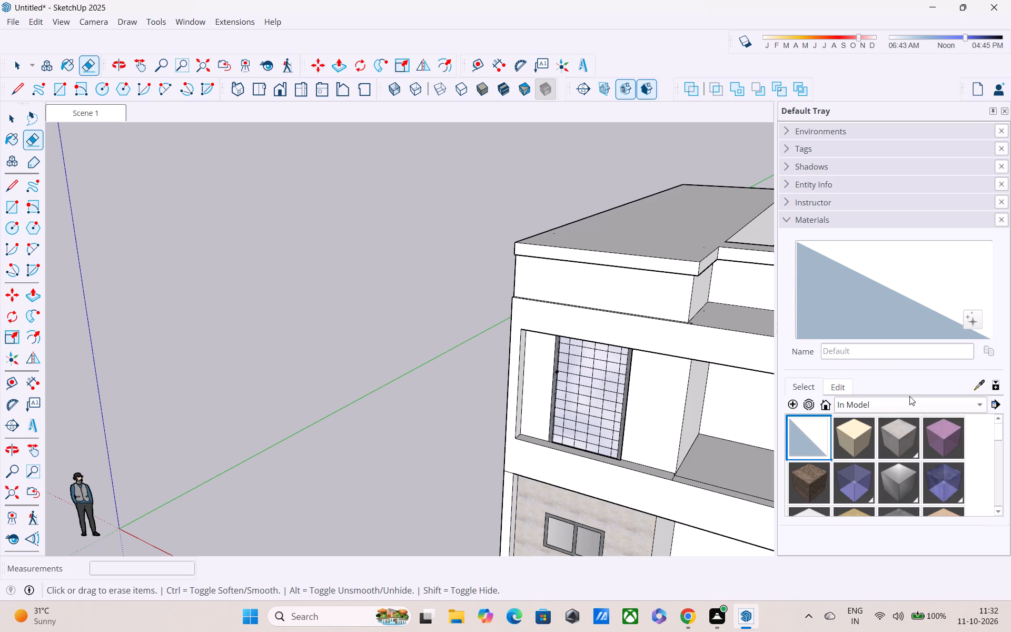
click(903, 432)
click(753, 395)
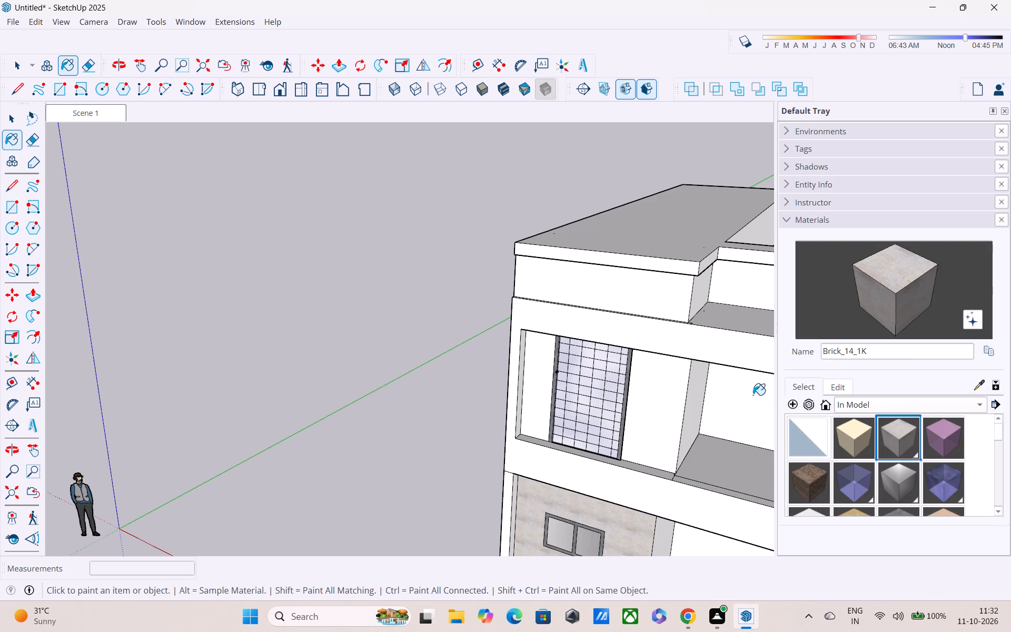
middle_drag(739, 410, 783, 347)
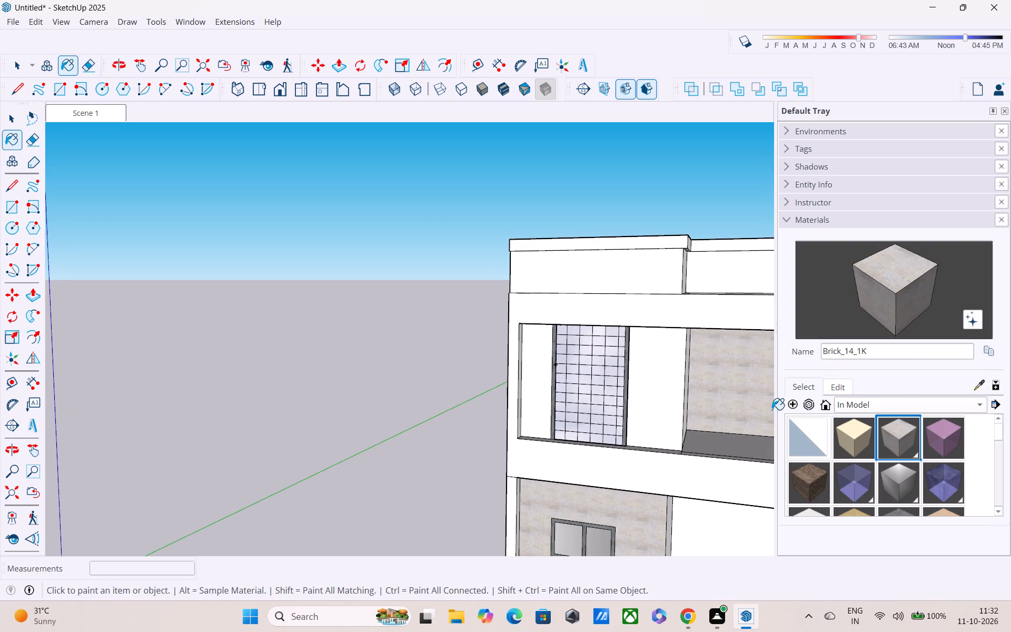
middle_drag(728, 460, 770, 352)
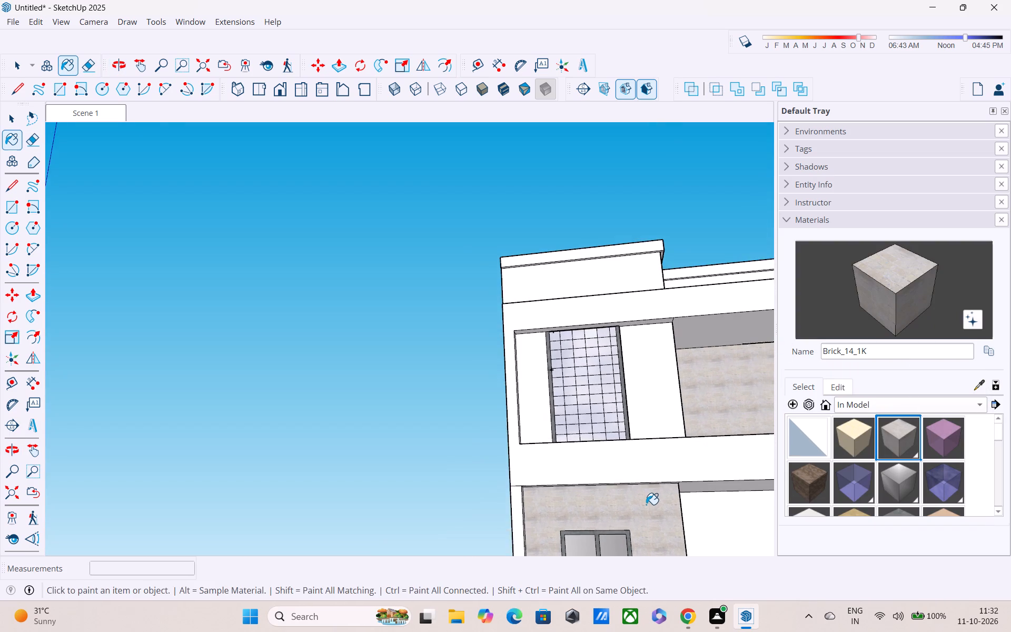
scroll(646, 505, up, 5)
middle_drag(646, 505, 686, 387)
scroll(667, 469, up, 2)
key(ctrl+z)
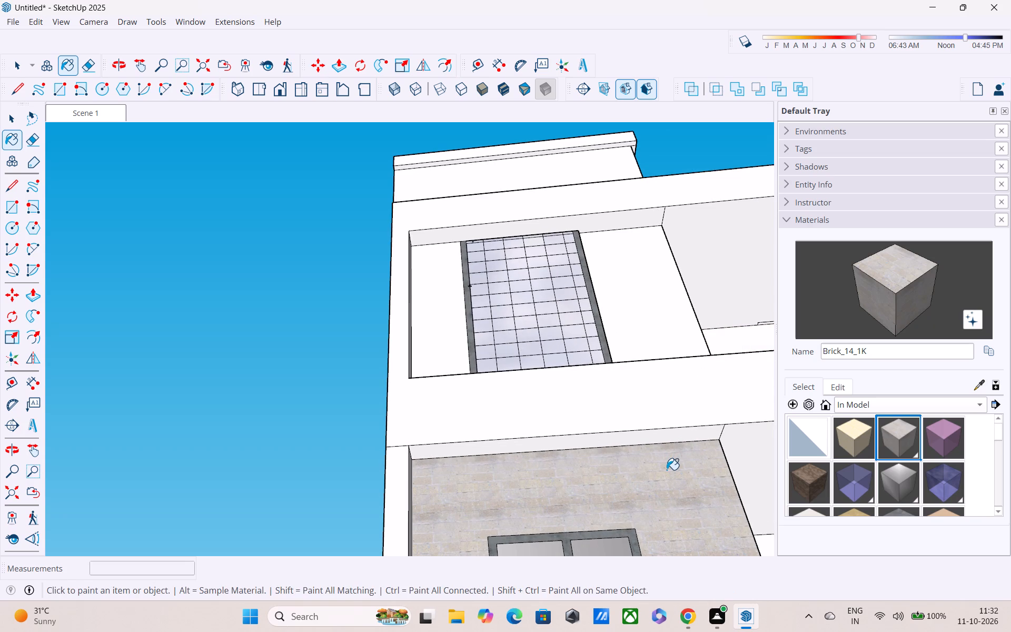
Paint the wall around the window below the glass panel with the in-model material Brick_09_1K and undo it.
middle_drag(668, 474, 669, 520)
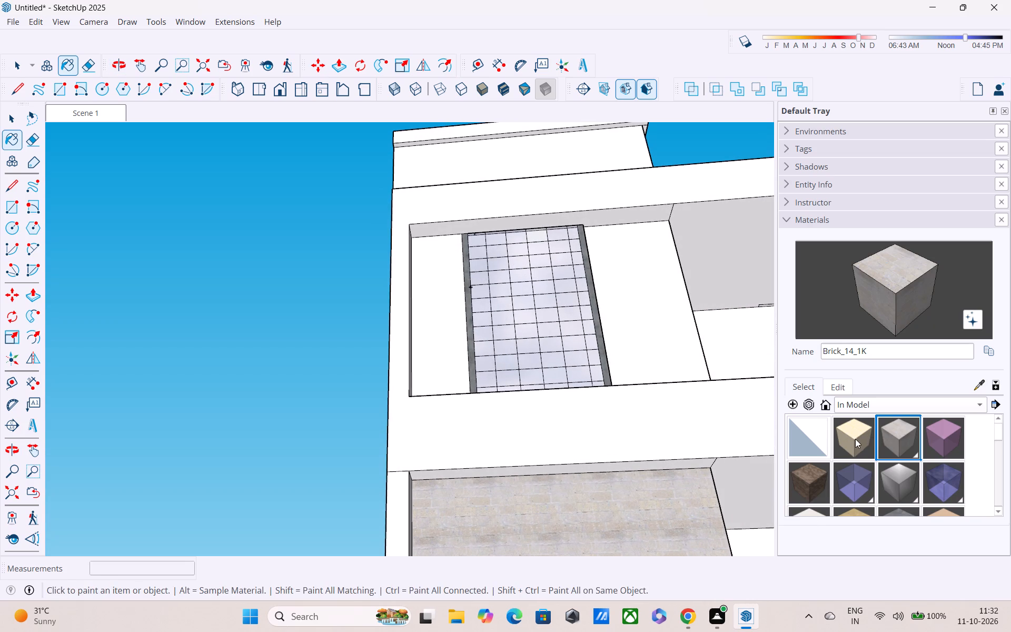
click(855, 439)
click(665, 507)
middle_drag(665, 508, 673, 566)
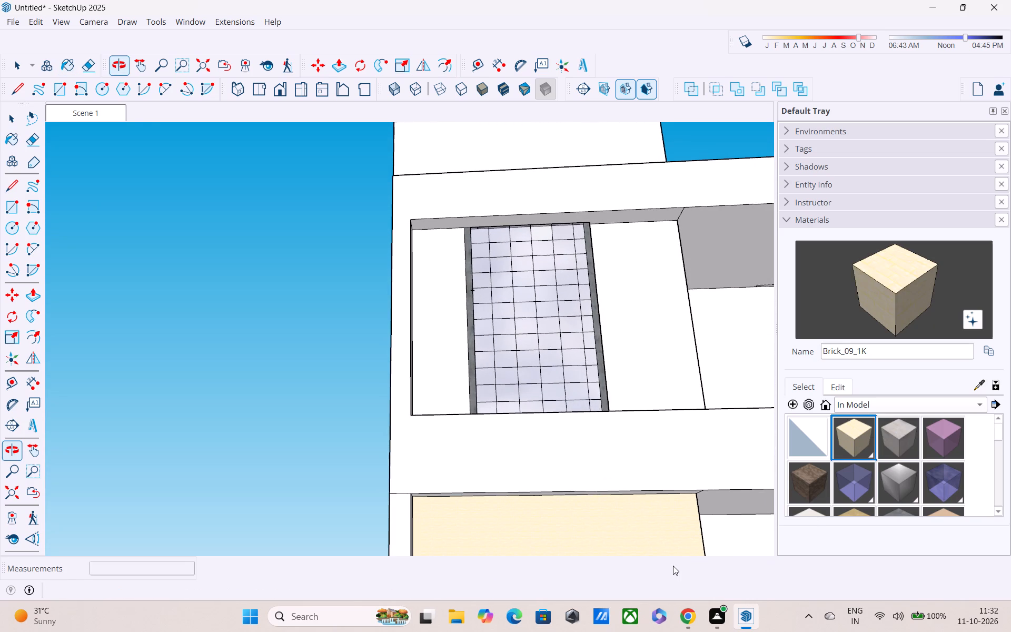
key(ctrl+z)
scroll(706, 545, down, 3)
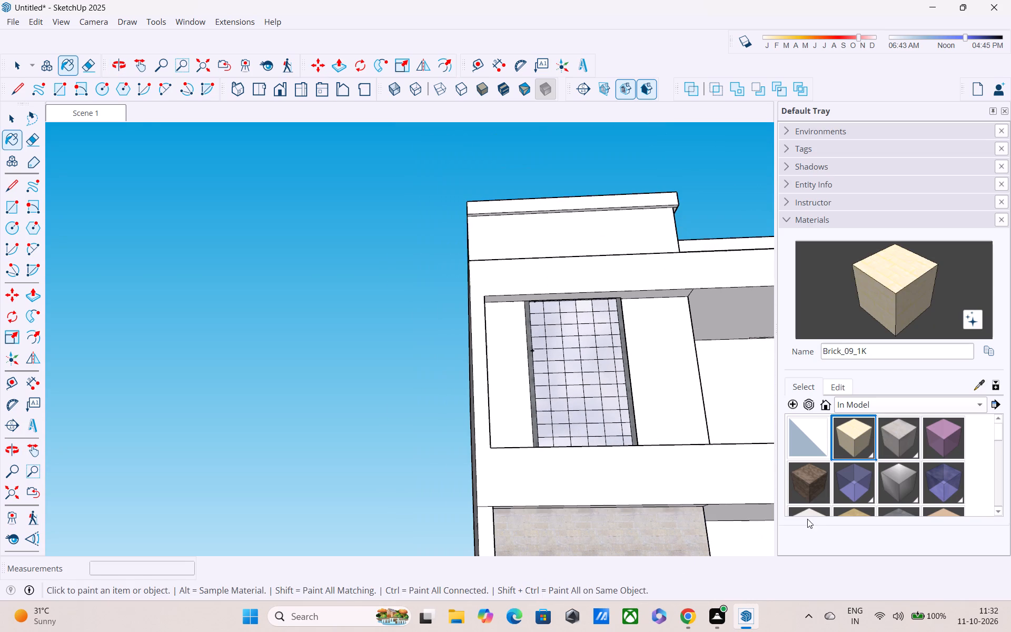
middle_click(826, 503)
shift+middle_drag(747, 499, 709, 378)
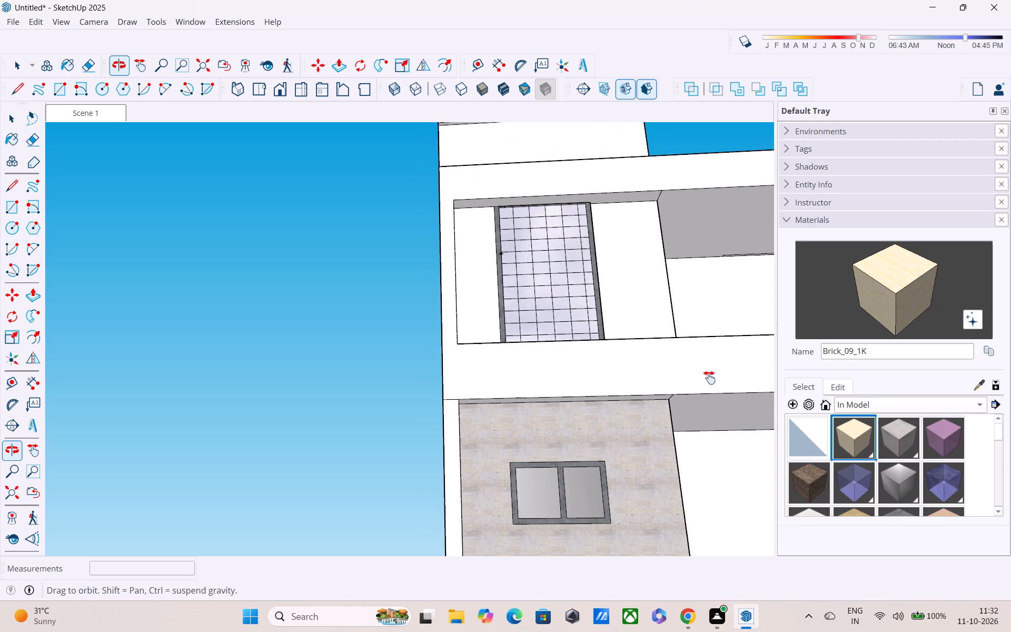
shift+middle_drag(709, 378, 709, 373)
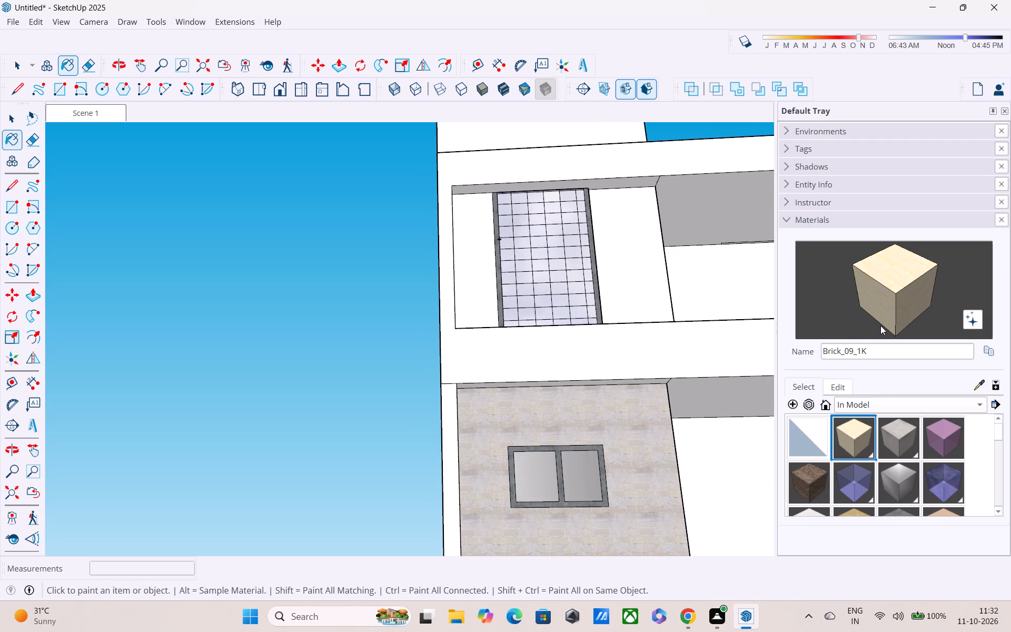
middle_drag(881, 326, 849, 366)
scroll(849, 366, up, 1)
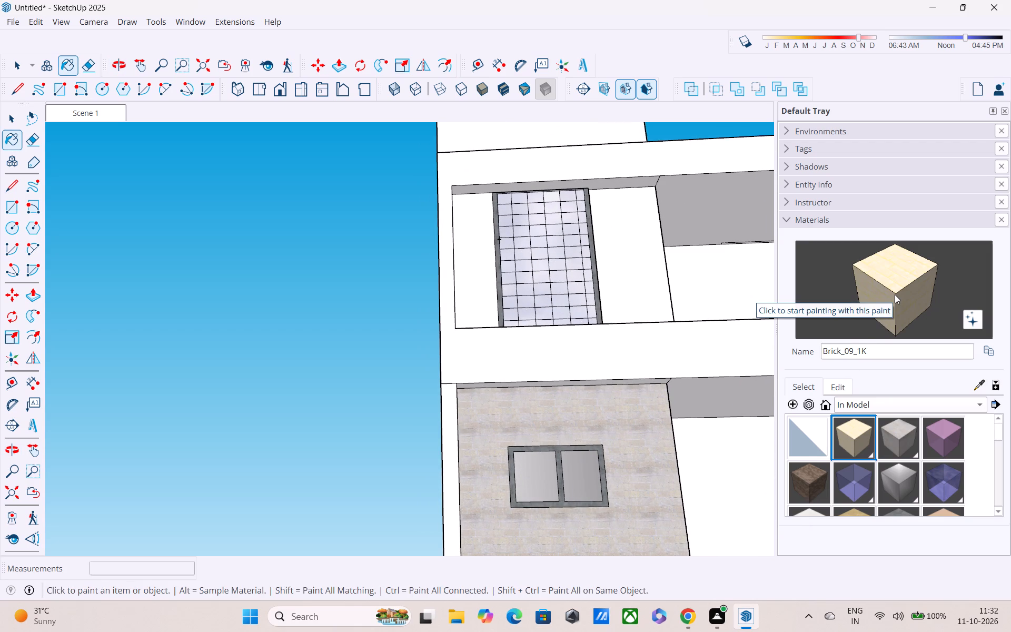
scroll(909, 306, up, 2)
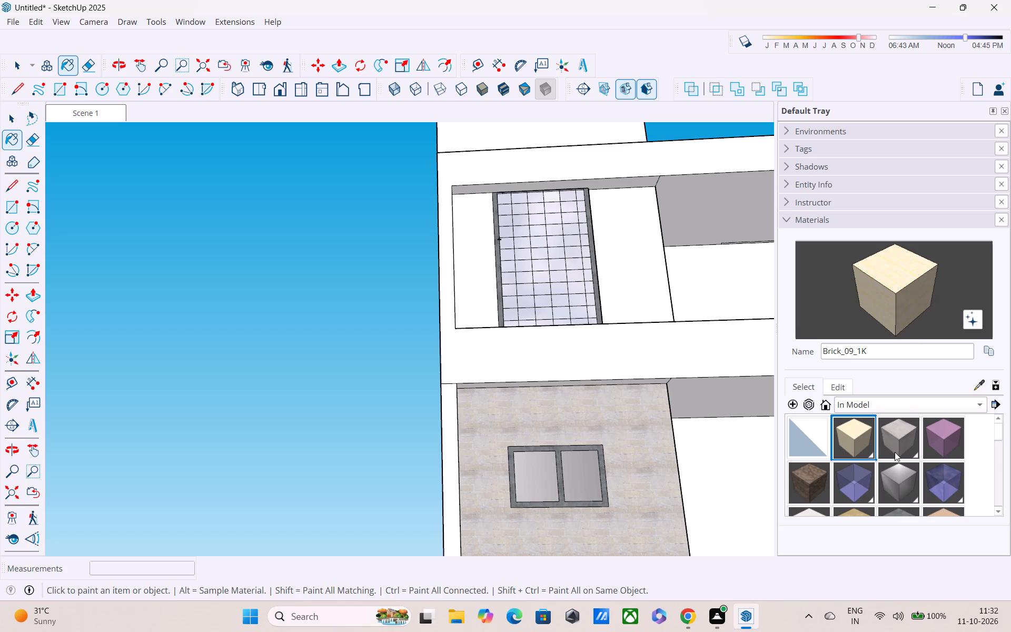
Open the Brick_09_1K material's properties for editing.
scroll(895, 452, down, 3)
scroll(895, 452, up, 3)
scroll(617, 503, up, 9)
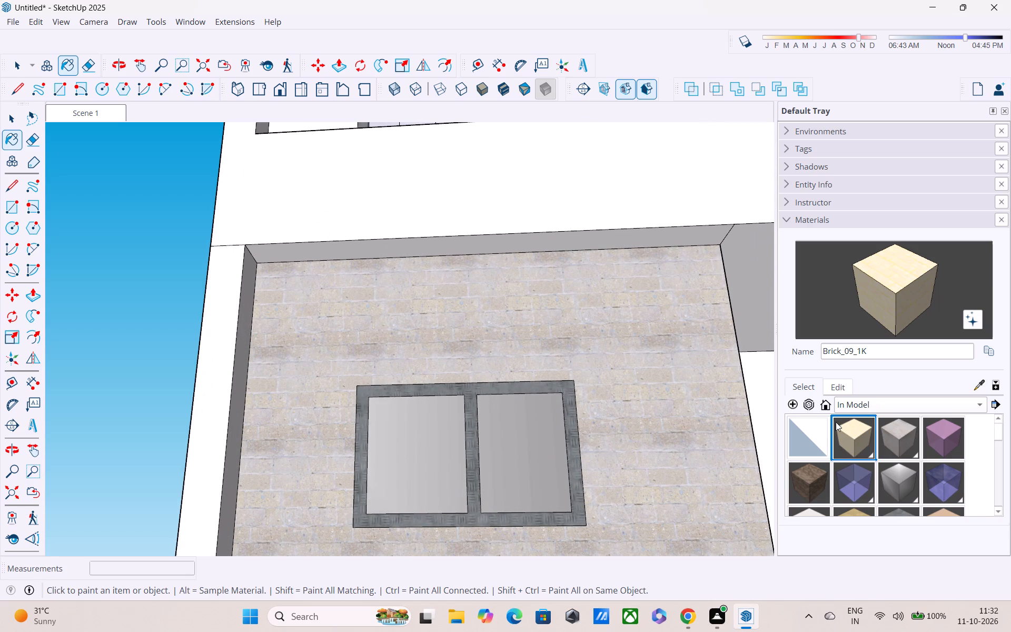
key(Escape)
click(831, 386)
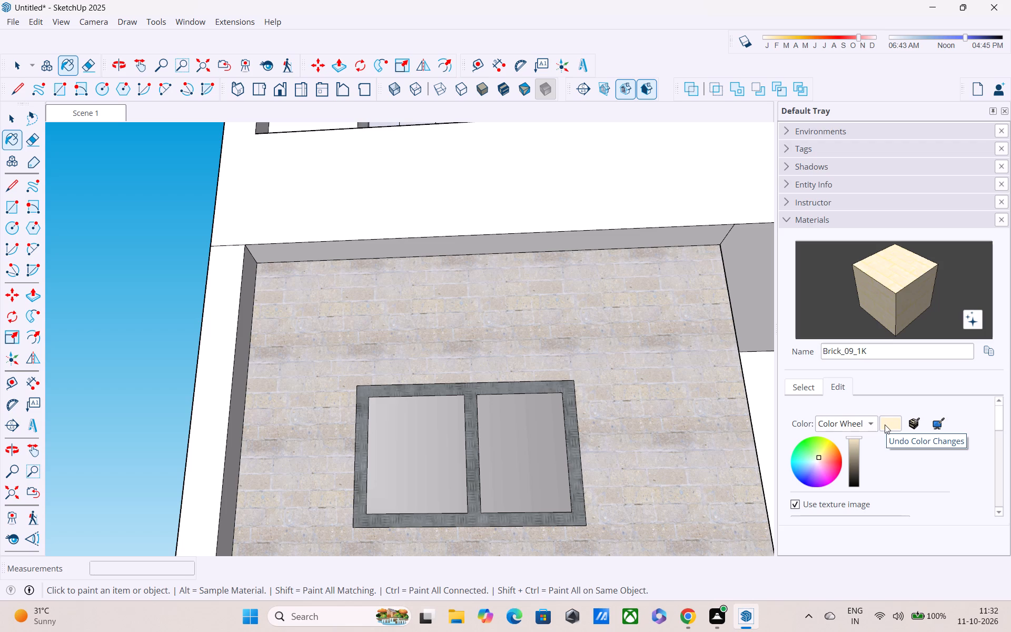
key(Escape)
middle_drag(740, 413, 714, 484)
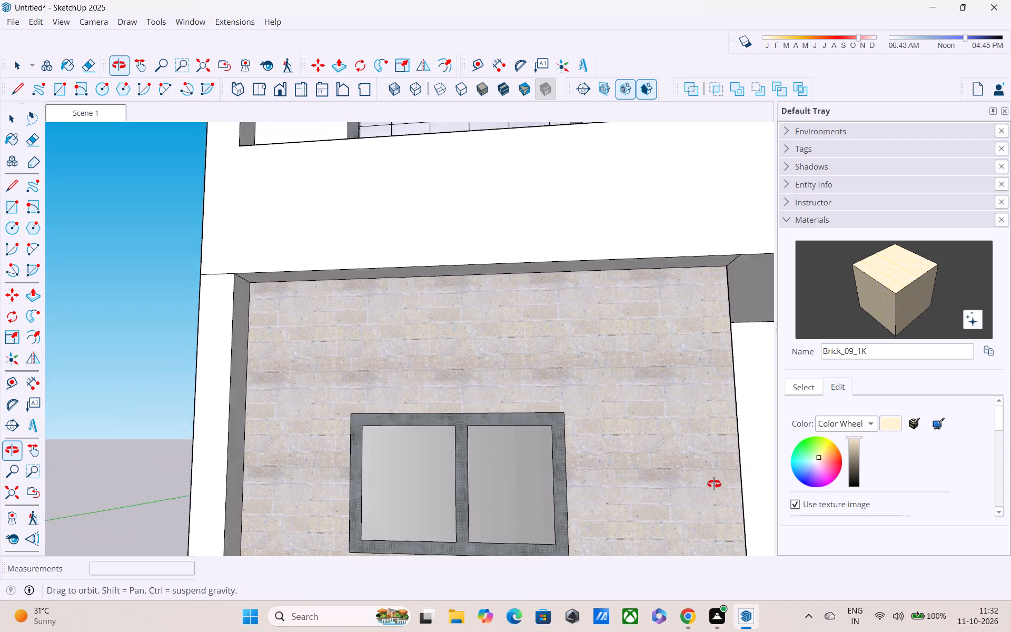
middle_drag(714, 484, 712, 488)
scroll(712, 484, down, 3)
key(Escape)
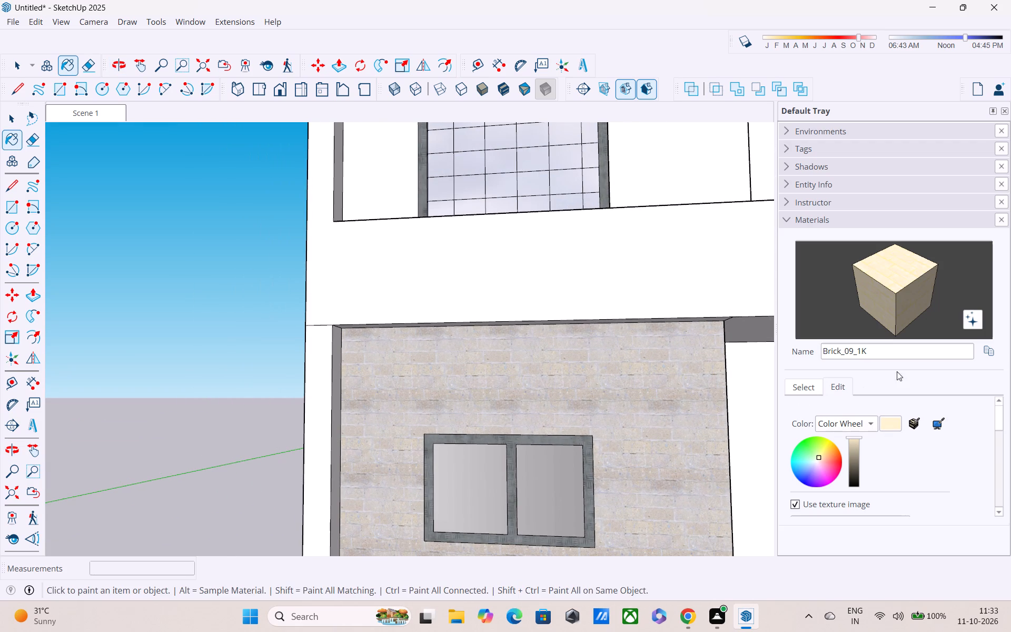
click(903, 309)
key(Escape)
key(Escape)
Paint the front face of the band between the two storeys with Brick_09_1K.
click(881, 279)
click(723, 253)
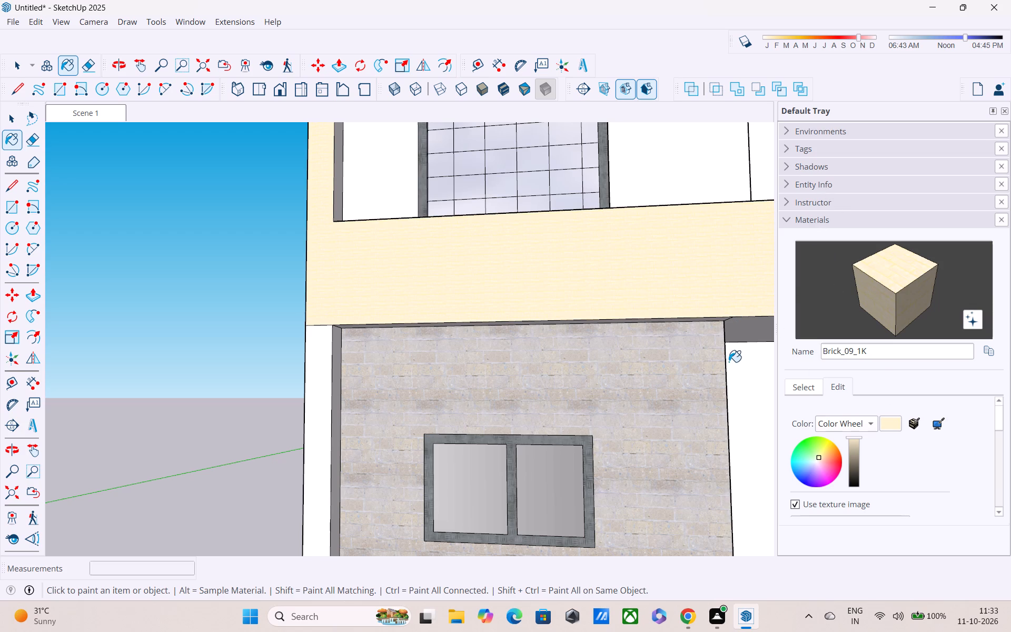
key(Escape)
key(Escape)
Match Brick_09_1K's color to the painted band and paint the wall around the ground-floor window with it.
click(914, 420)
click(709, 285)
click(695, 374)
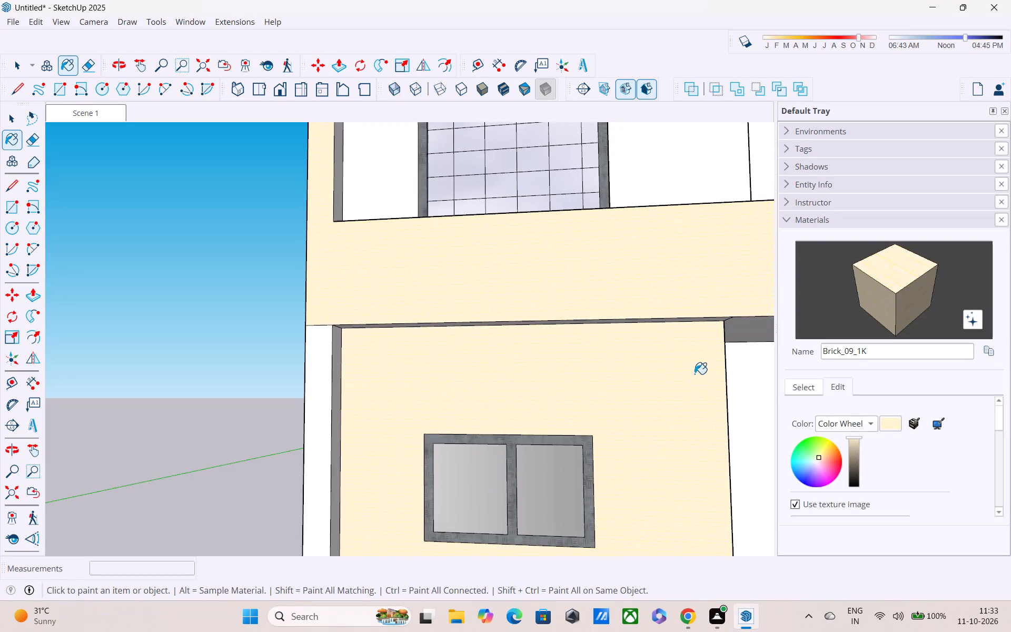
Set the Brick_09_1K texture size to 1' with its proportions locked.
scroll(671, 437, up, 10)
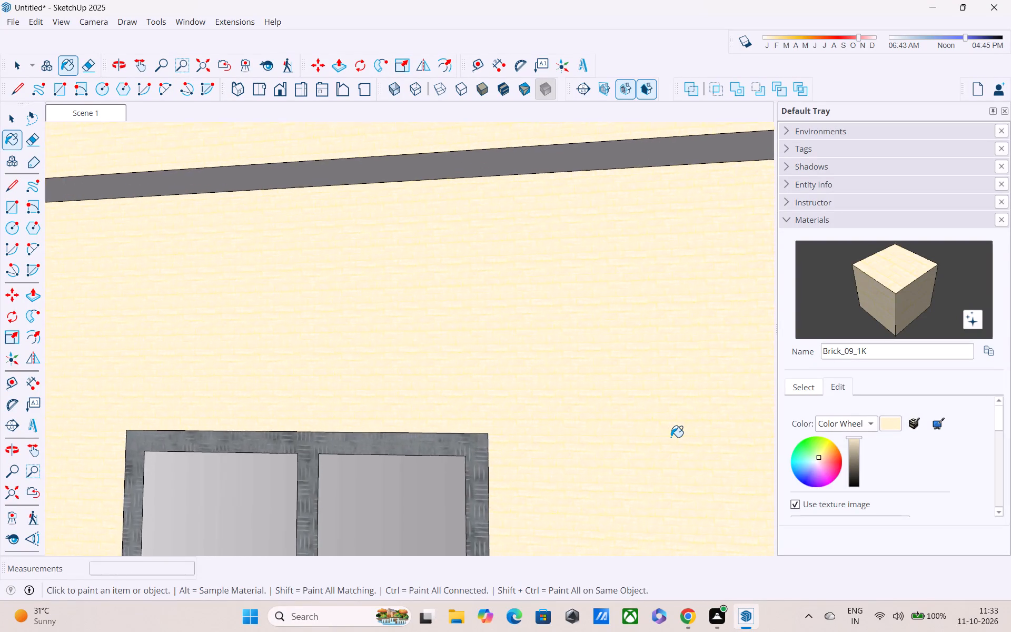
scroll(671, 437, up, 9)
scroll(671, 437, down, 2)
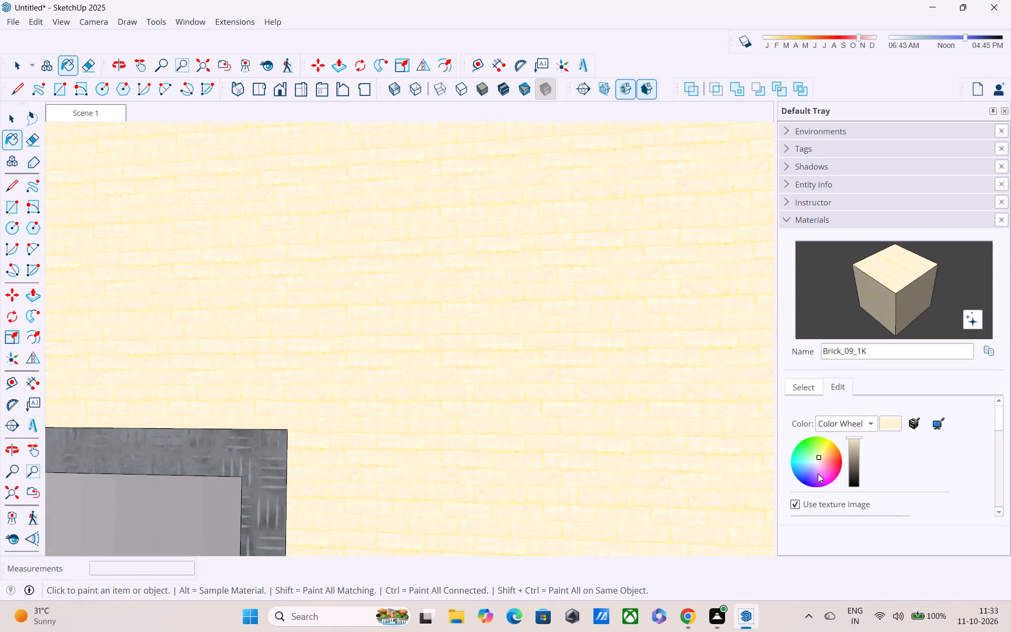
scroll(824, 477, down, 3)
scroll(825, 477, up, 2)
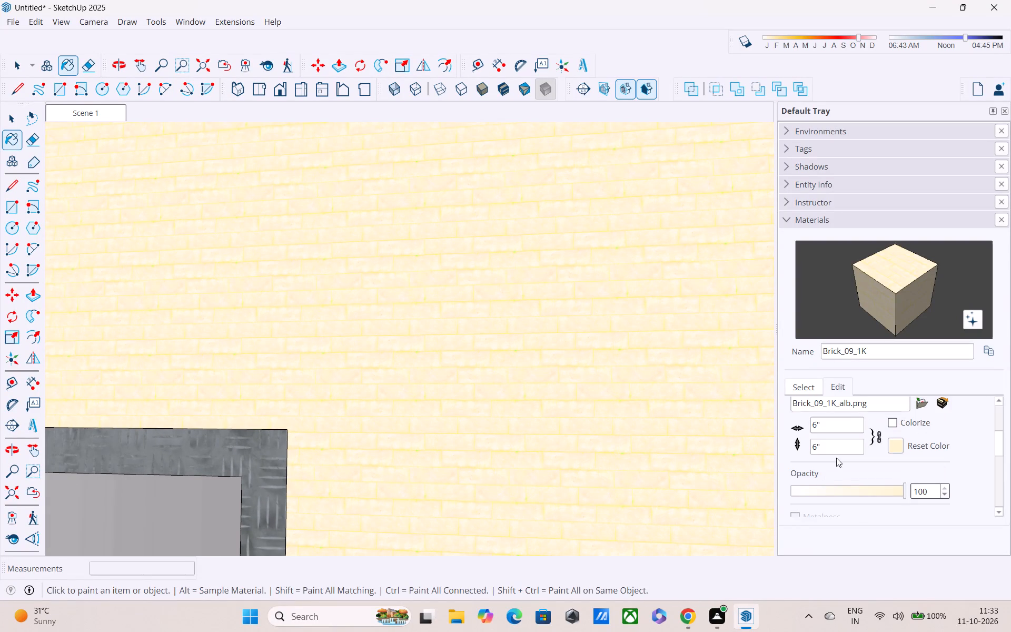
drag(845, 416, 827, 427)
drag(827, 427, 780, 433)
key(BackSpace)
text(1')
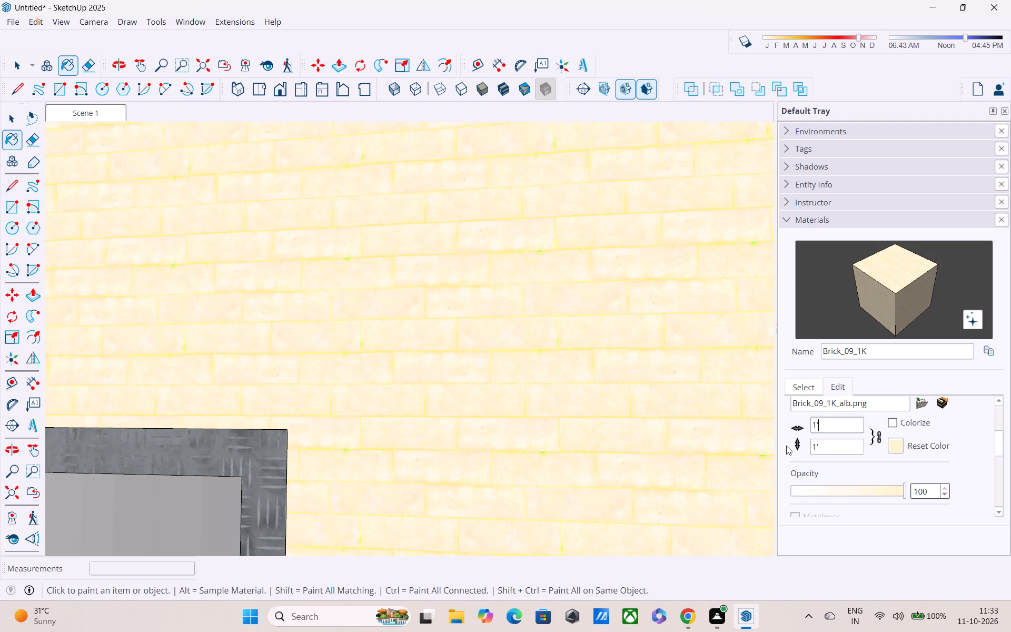
Examine the rescaled brick texture on the band and the wall around the ground-floor window.
scroll(771, 442, down, 3)
middle_drag(669, 466, 717, 569)
scroll(717, 569, down, 1)
scroll(716, 568, up, 1)
scroll(710, 546, down, 4)
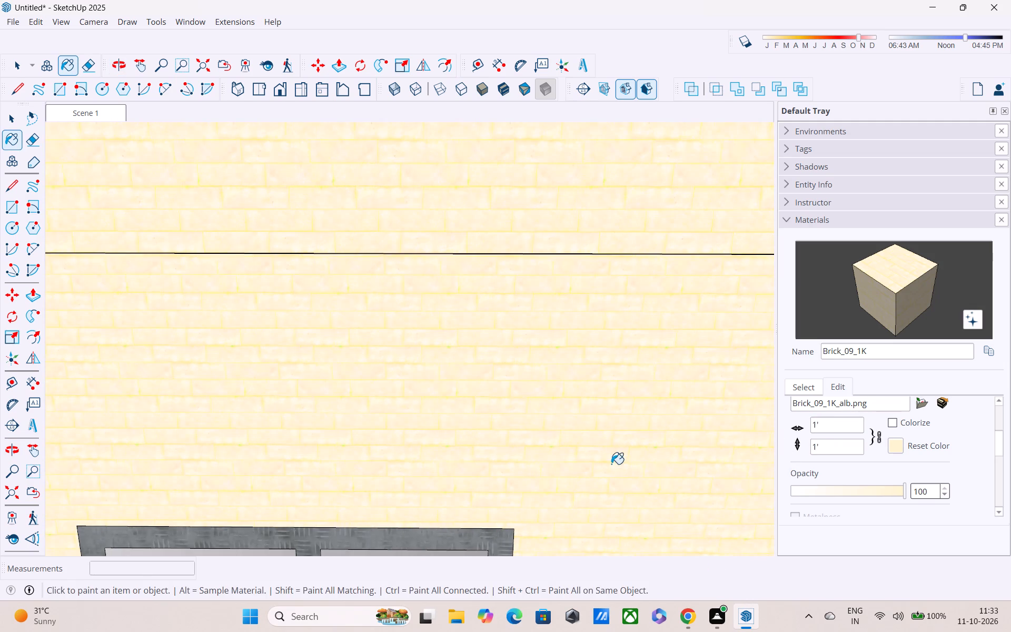
middle_drag(606, 456, 602, 411)
scroll(602, 410, down, 7)
middle_drag(630, 485, 637, 510)
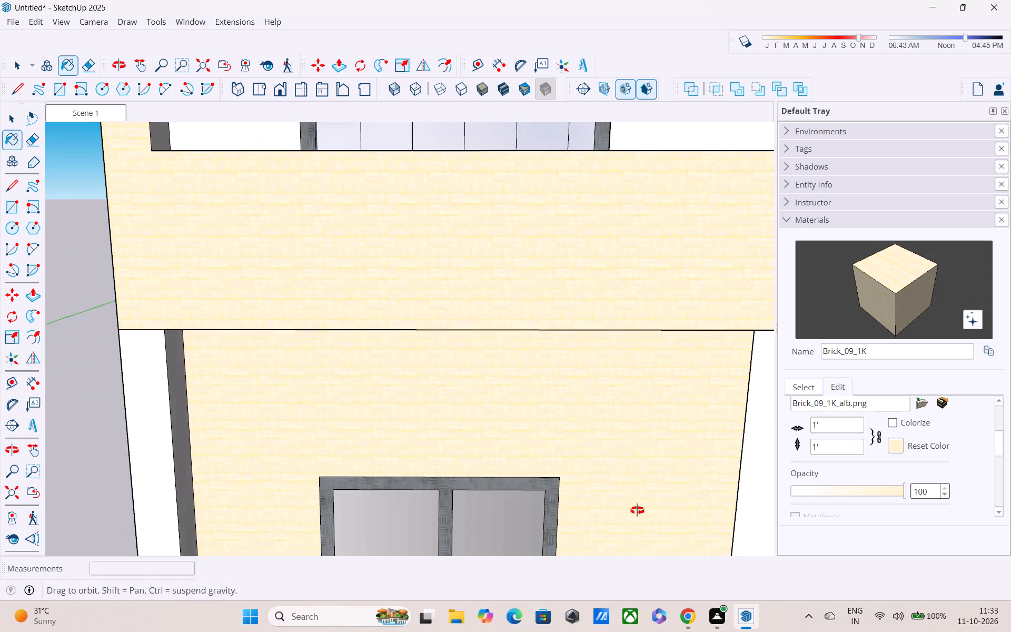
middle_drag(637, 510, 638, 511)
scroll(602, 430, down, 2)
key(Escape)
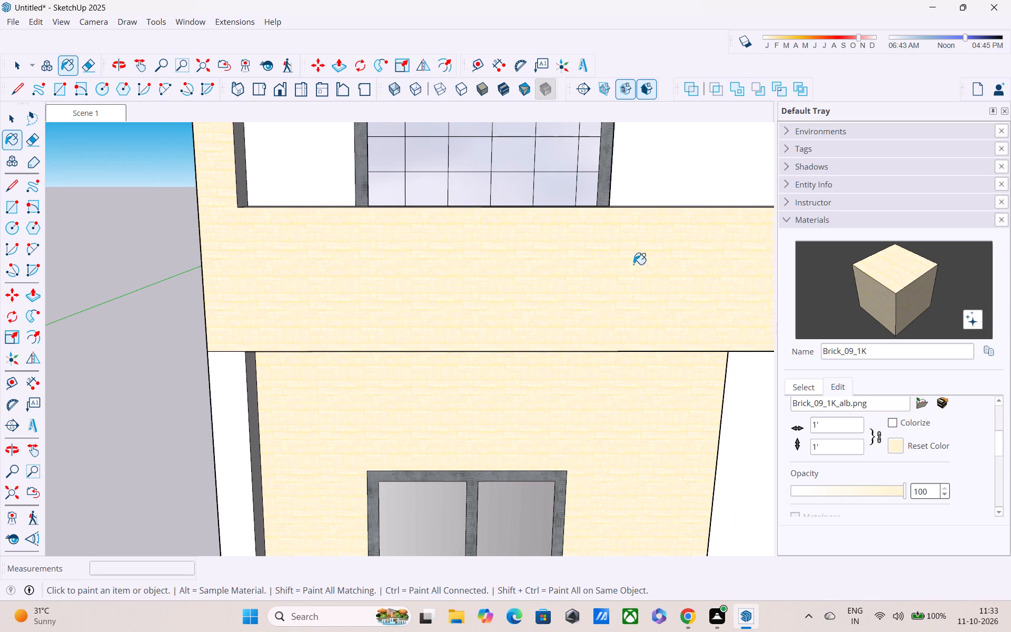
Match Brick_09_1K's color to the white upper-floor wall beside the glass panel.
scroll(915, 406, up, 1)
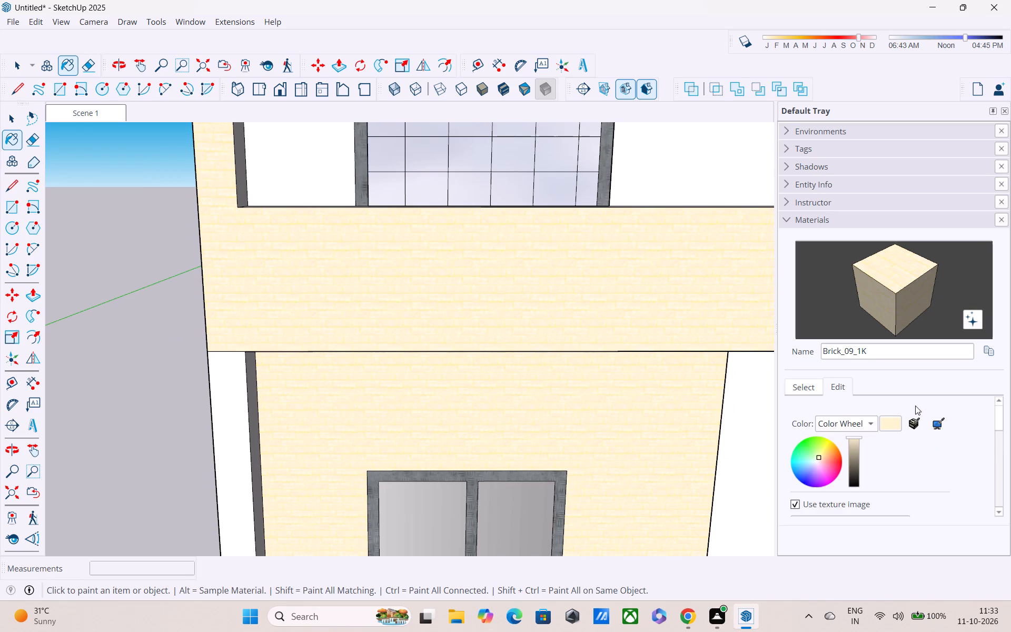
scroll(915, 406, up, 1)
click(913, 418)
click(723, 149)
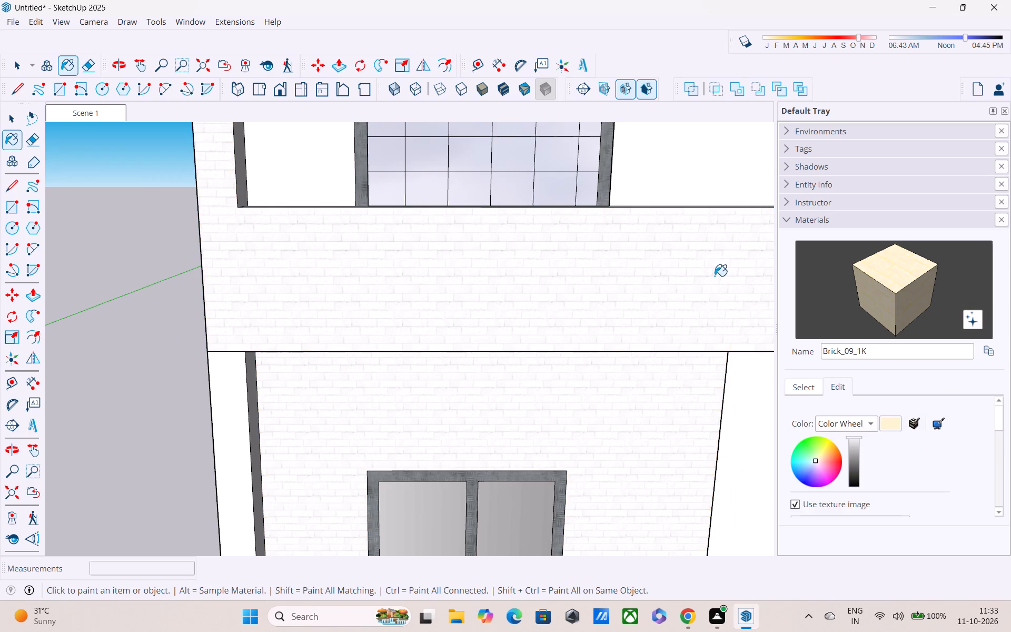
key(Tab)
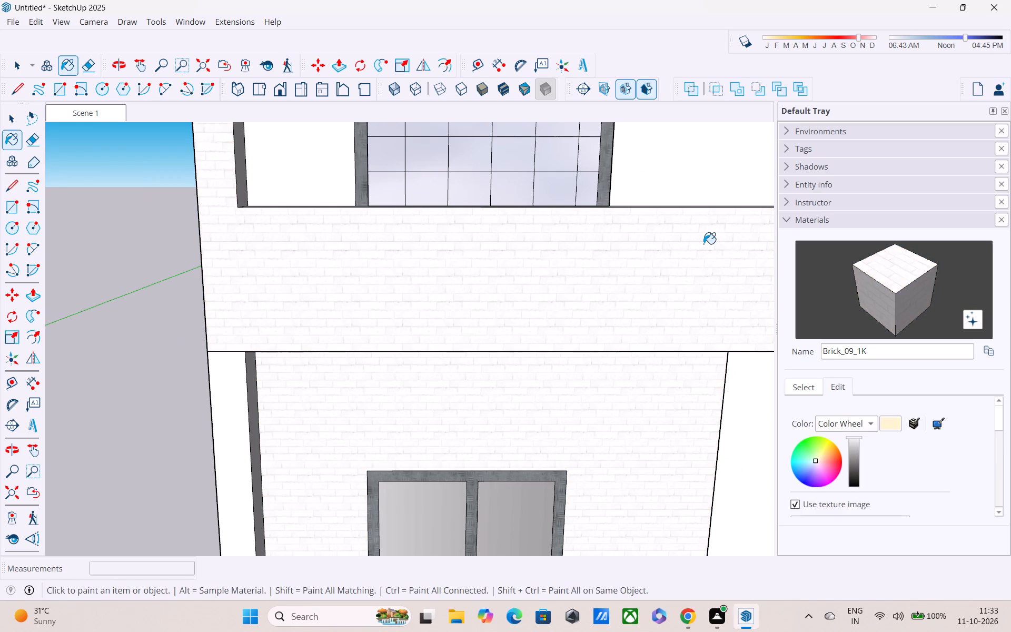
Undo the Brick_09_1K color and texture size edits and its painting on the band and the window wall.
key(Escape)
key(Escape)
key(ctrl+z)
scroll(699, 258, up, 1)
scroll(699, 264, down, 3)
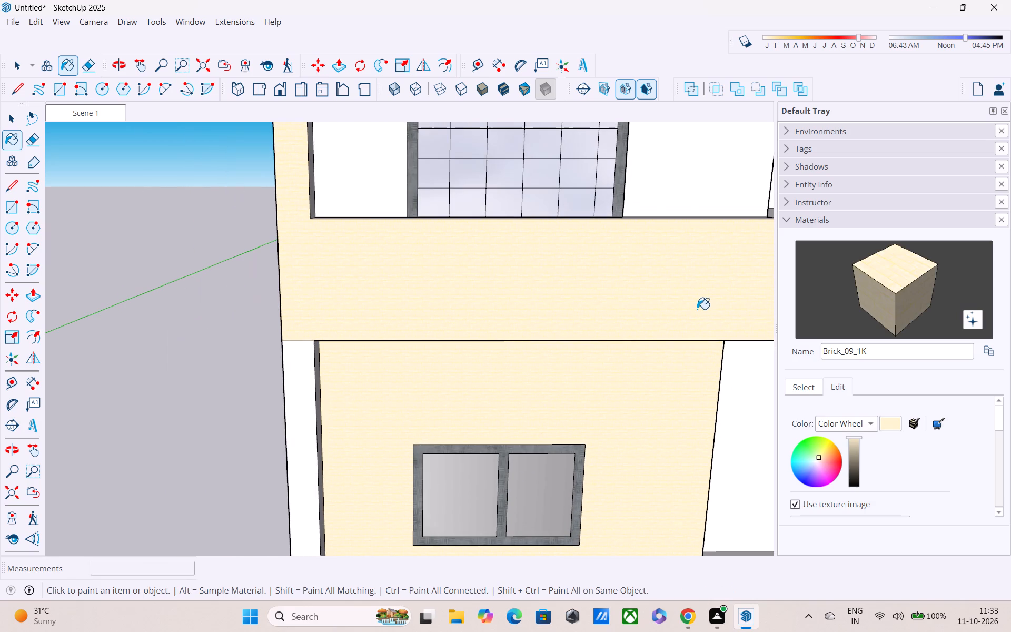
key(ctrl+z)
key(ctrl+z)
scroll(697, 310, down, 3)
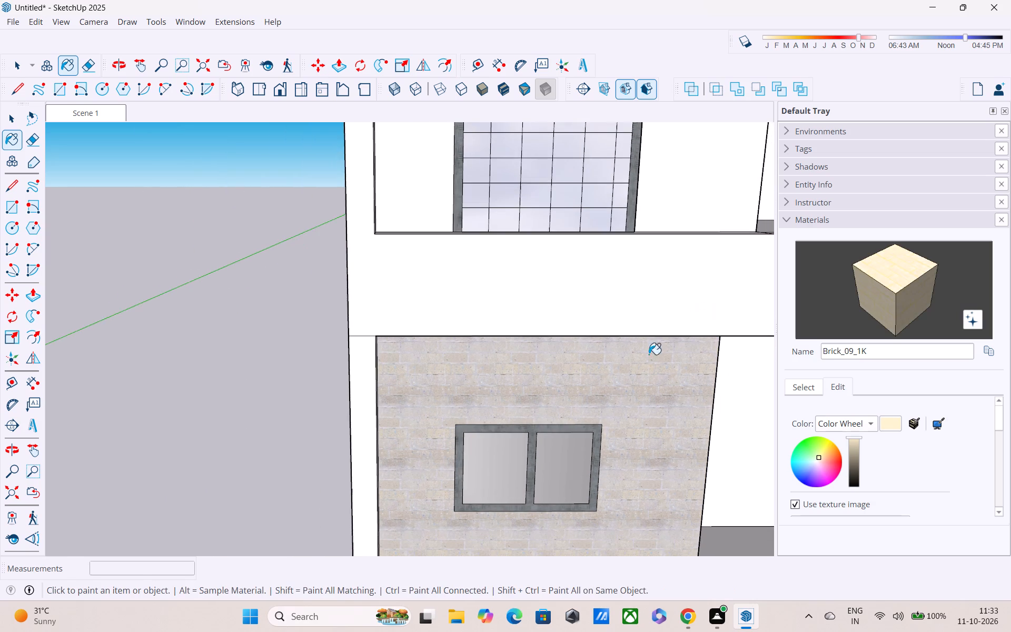
Draw a rectangle about 5' 8" by 7' 5" on the ground beside the house.
middle_drag(604, 364, 628, 328)
scroll(628, 342, down, 3)
middle_drag(568, 394, 637, 370)
scroll(587, 384, down, 3)
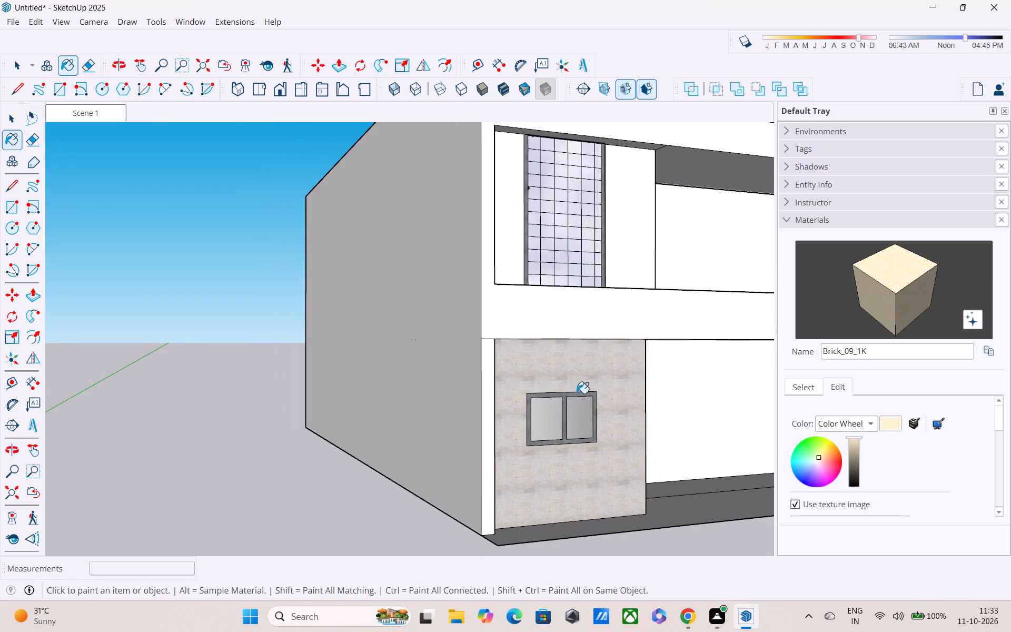
middle_drag(538, 406, 495, 421)
key(Escape)
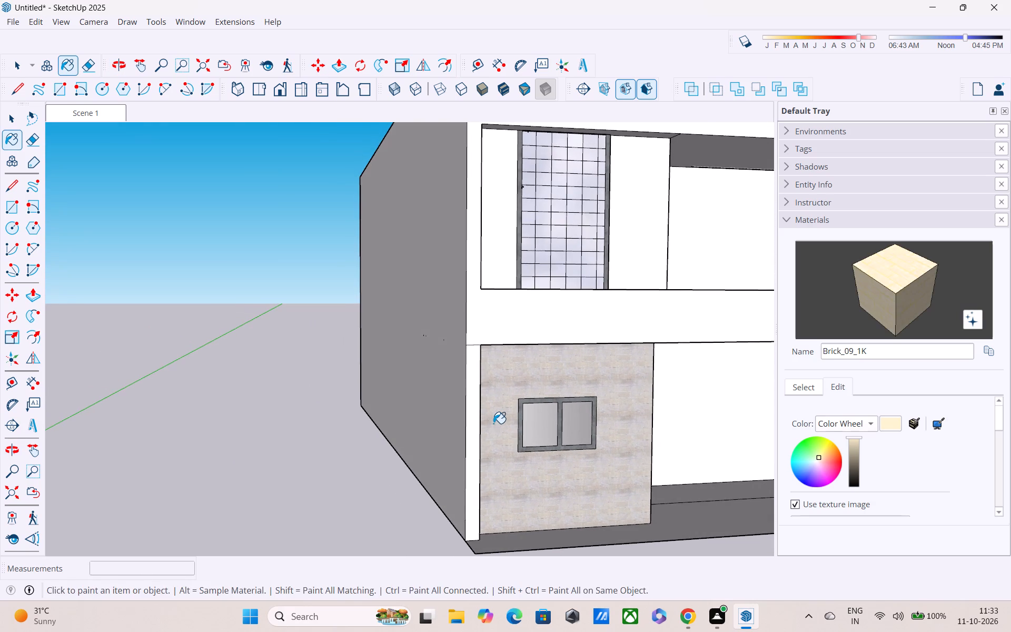
key(r)
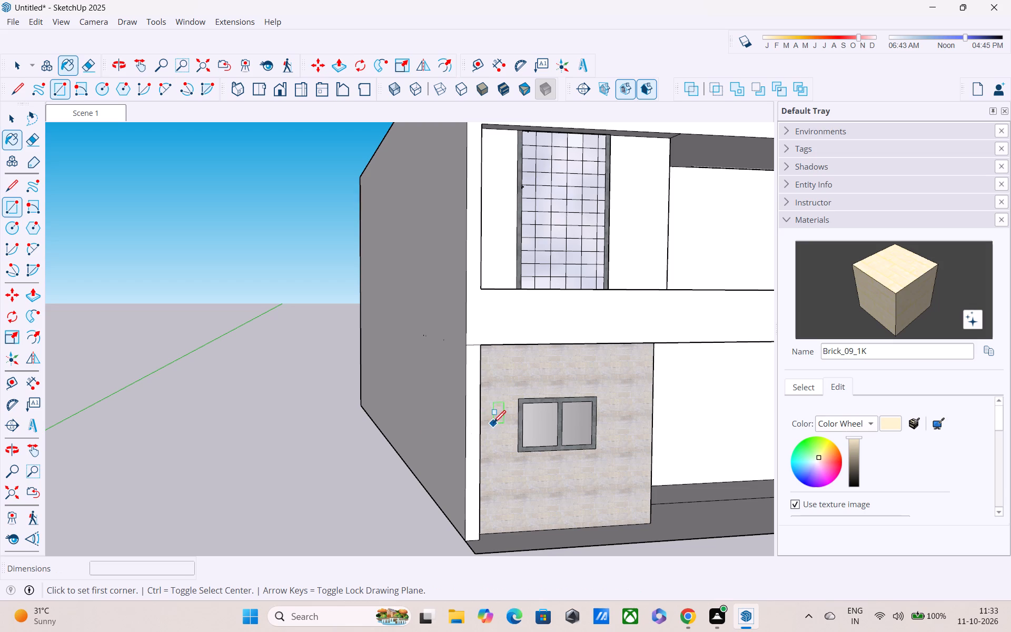
click(130, 489)
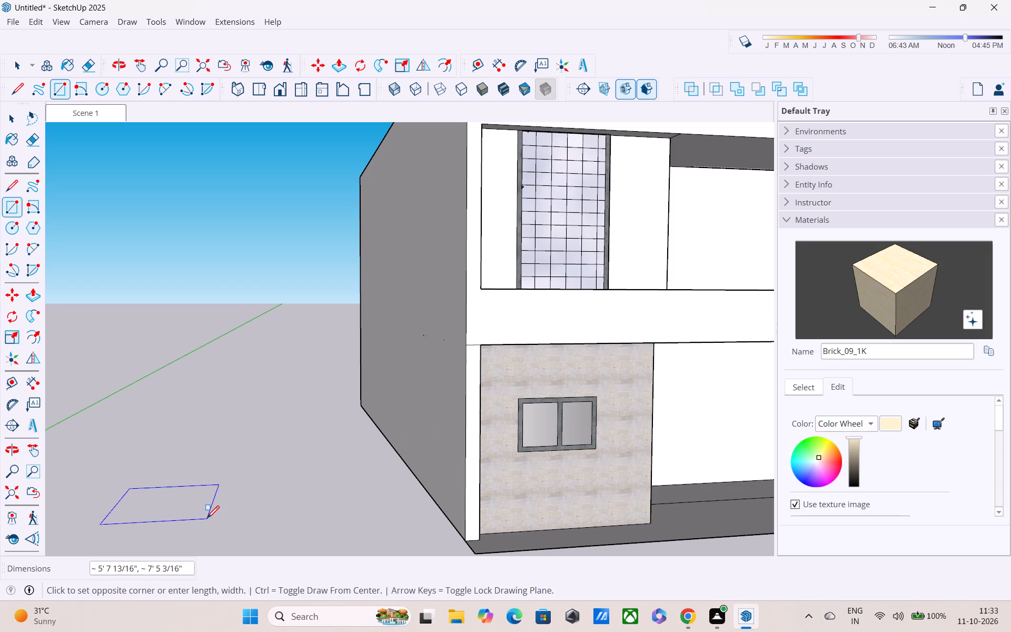
click(207, 519)
Push/Pull the ground rectangle up about 3' 11" into a box.
key(m)
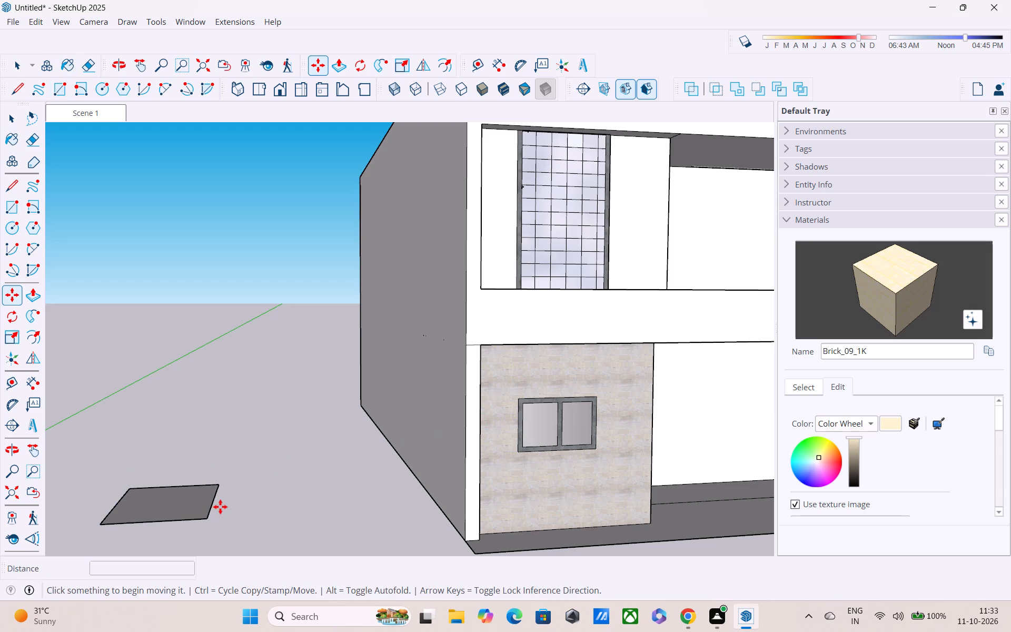
key(p)
click(197, 496)
click(198, 434)
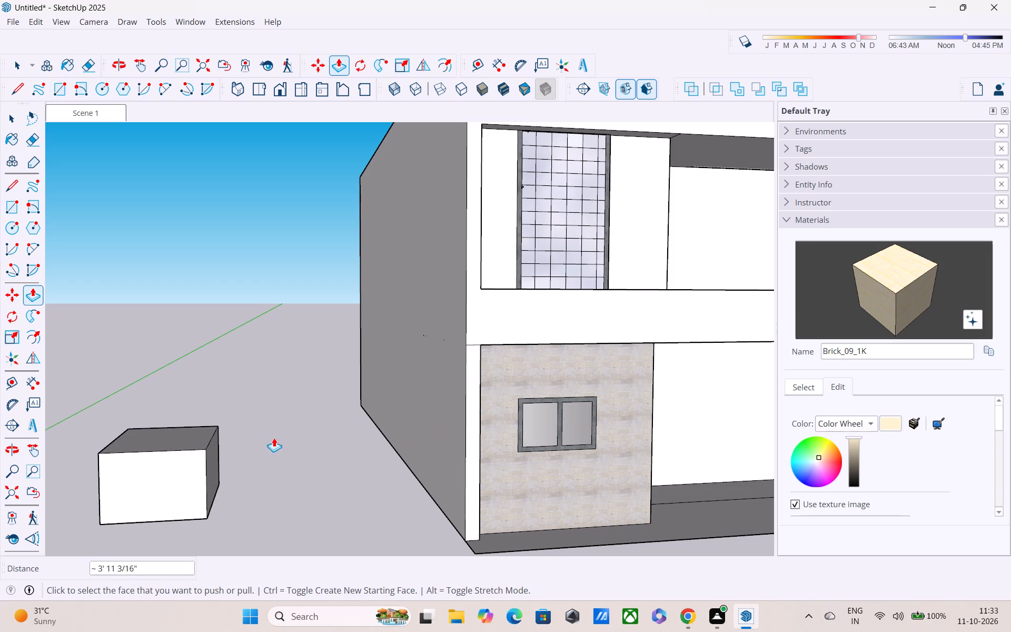
Undo the color changes on the Brick_09_1K material.
middle_drag(787, 398, 676, 412)
middle_drag(676, 412, 589, 420)
middle_drag(686, 416, 576, 412)
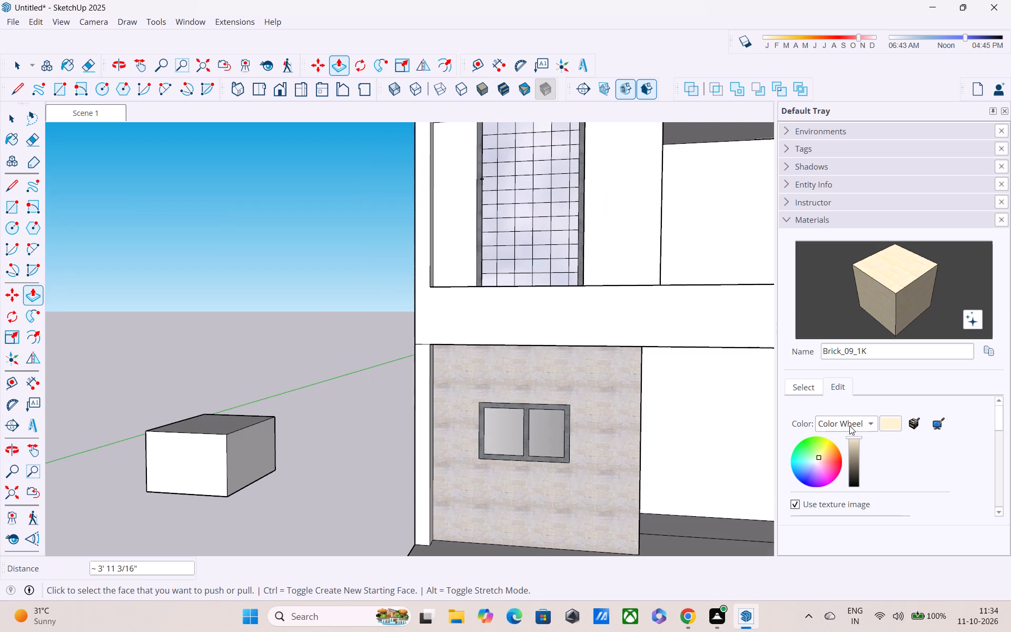
click(890, 422)
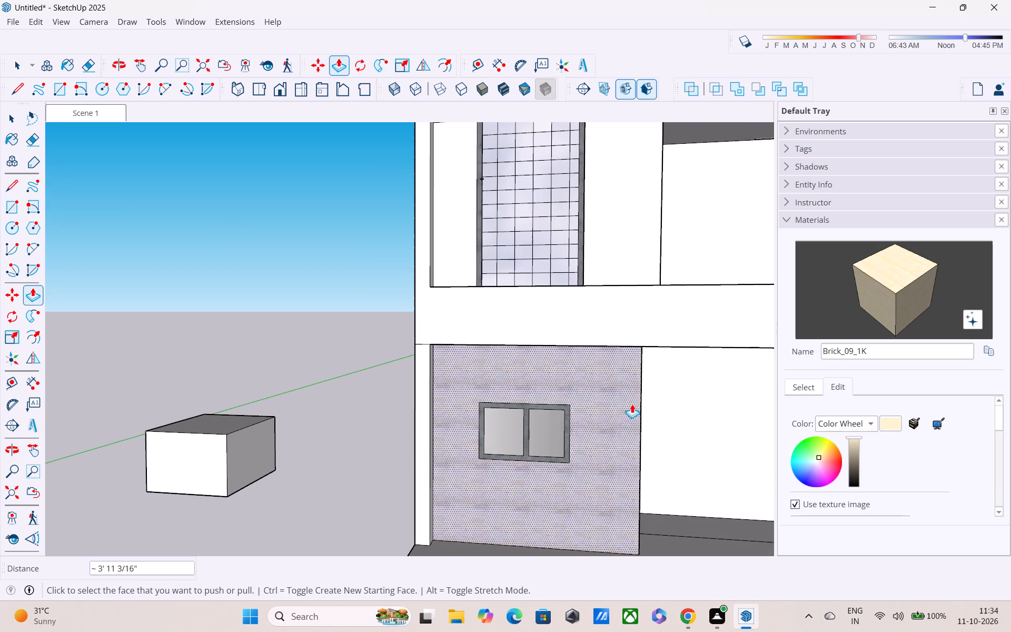
key(Escape)
key(Escape)
key(space)
key(space)
key(Escape)
key(space)
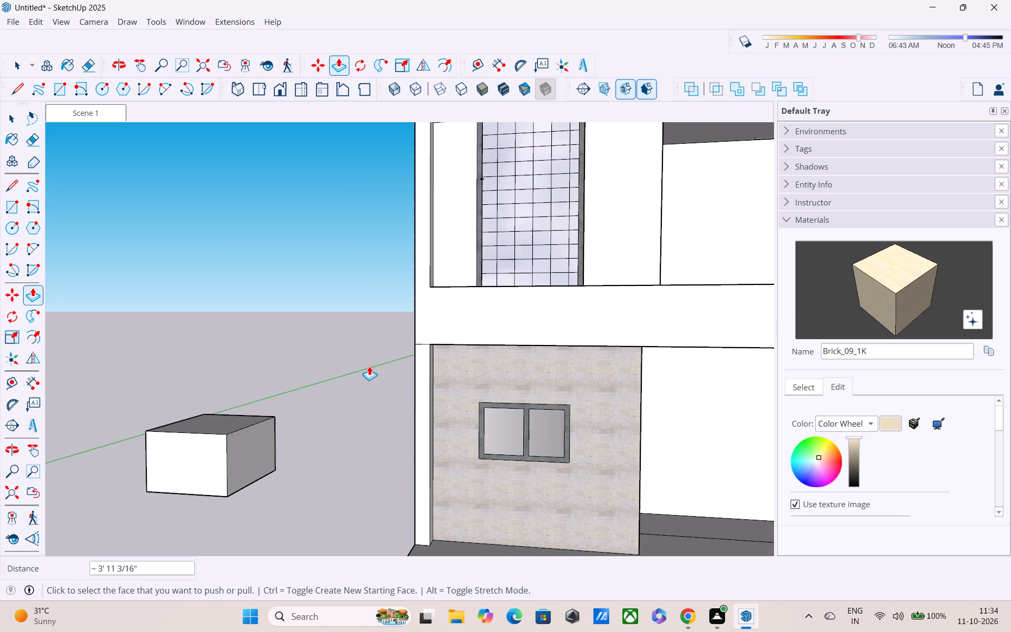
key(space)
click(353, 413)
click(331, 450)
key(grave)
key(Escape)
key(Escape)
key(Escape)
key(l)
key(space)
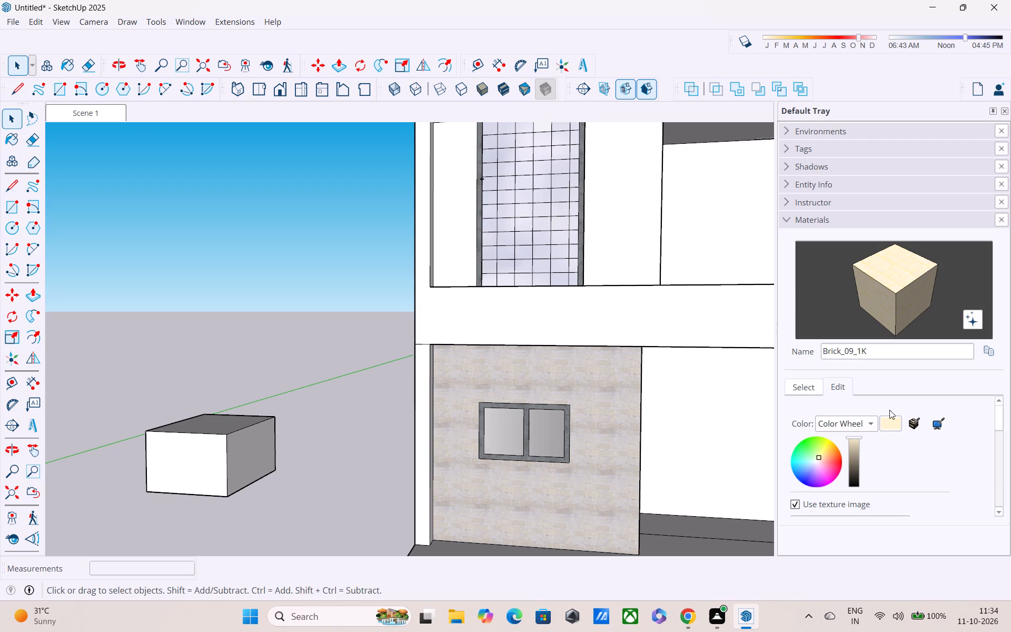
Change the Brick_09_1K material's color to orange on the color wheel.
click(889, 425)
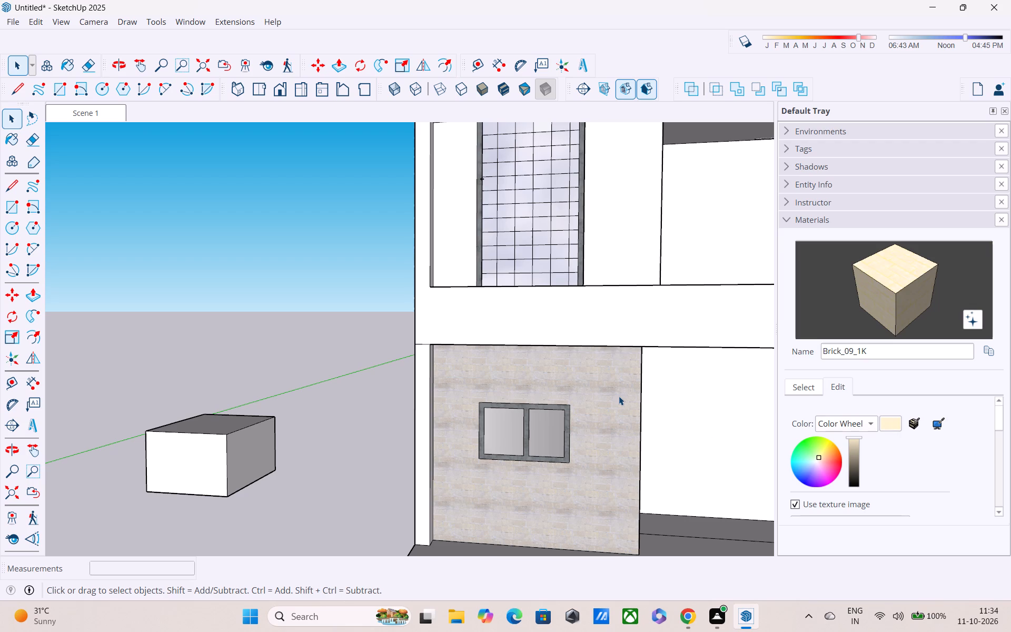
click(619, 396)
scroll(864, 440, up, 2)
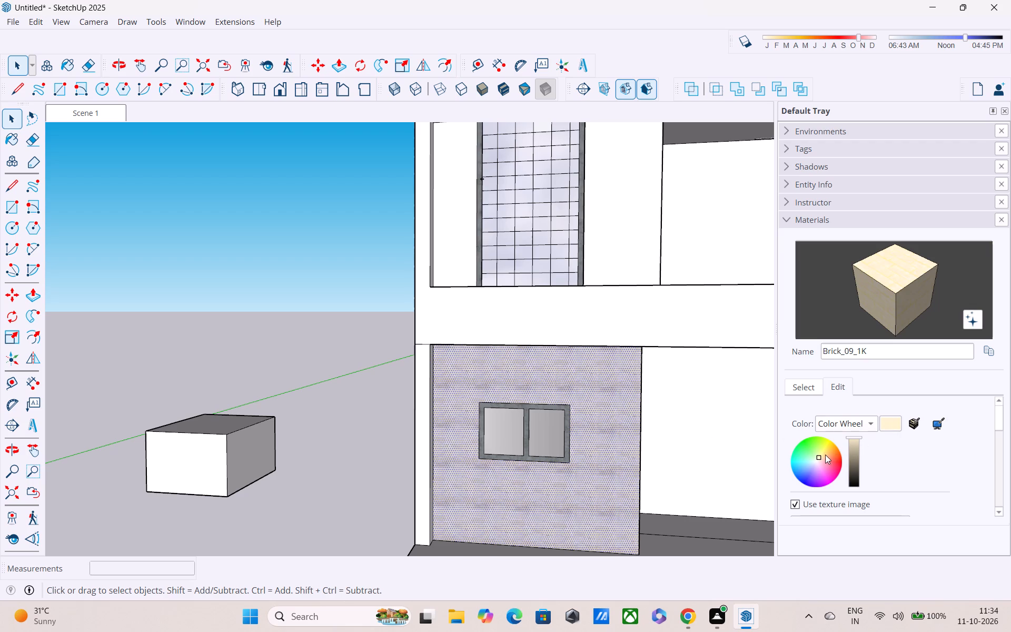
drag(817, 455, 826, 447)
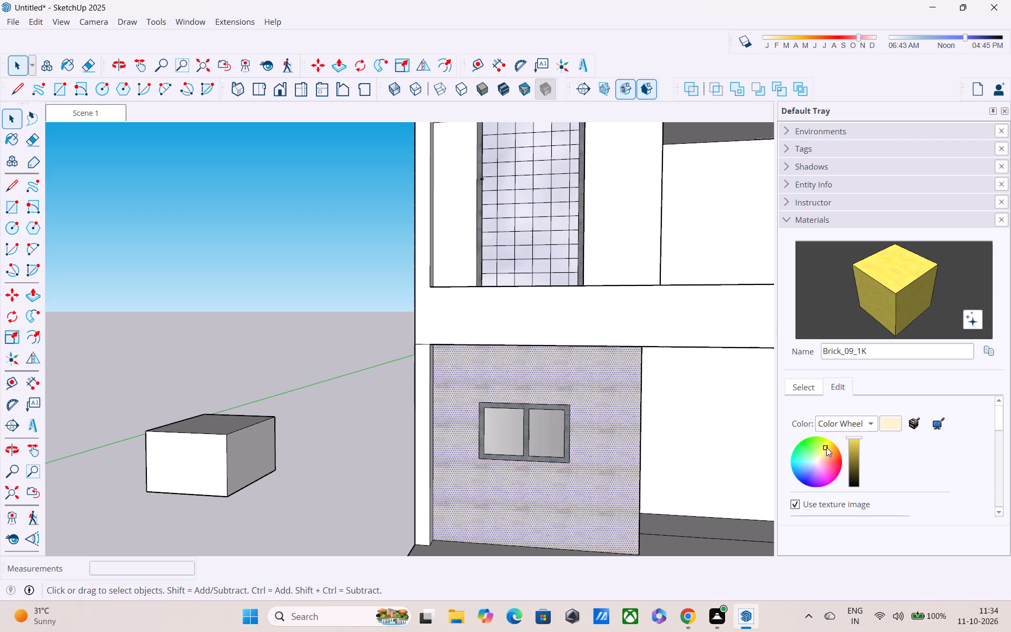
drag(826, 447, 831, 453)
key(Escape)
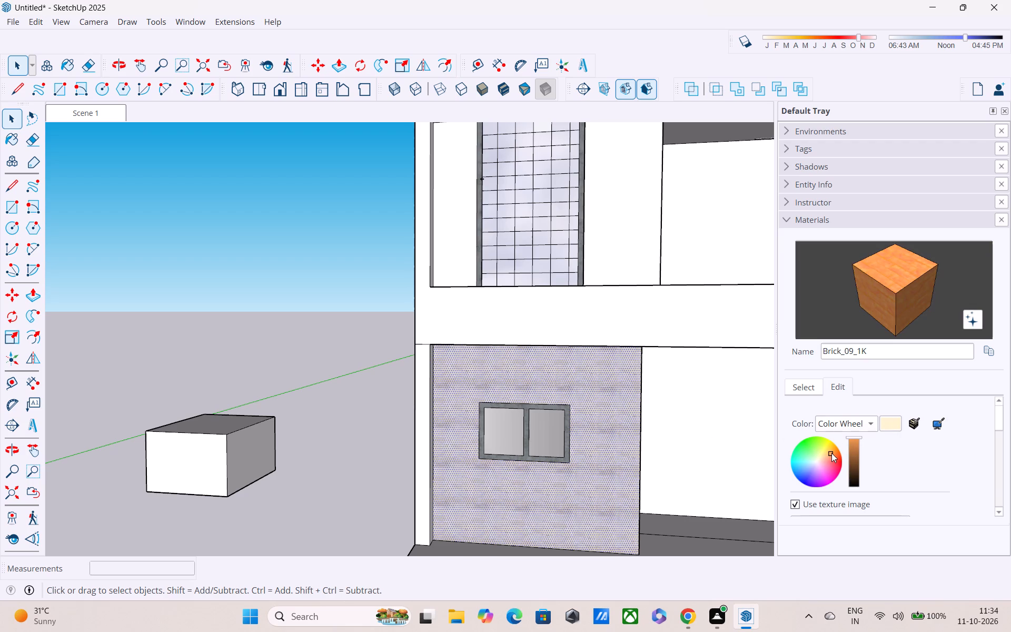
click(958, 354)
click(836, 388)
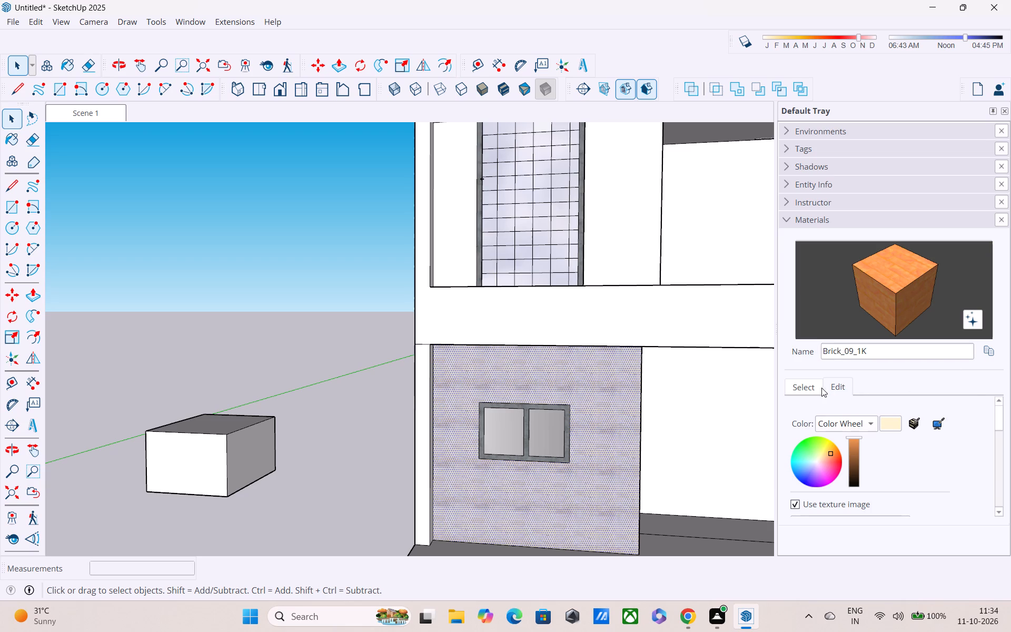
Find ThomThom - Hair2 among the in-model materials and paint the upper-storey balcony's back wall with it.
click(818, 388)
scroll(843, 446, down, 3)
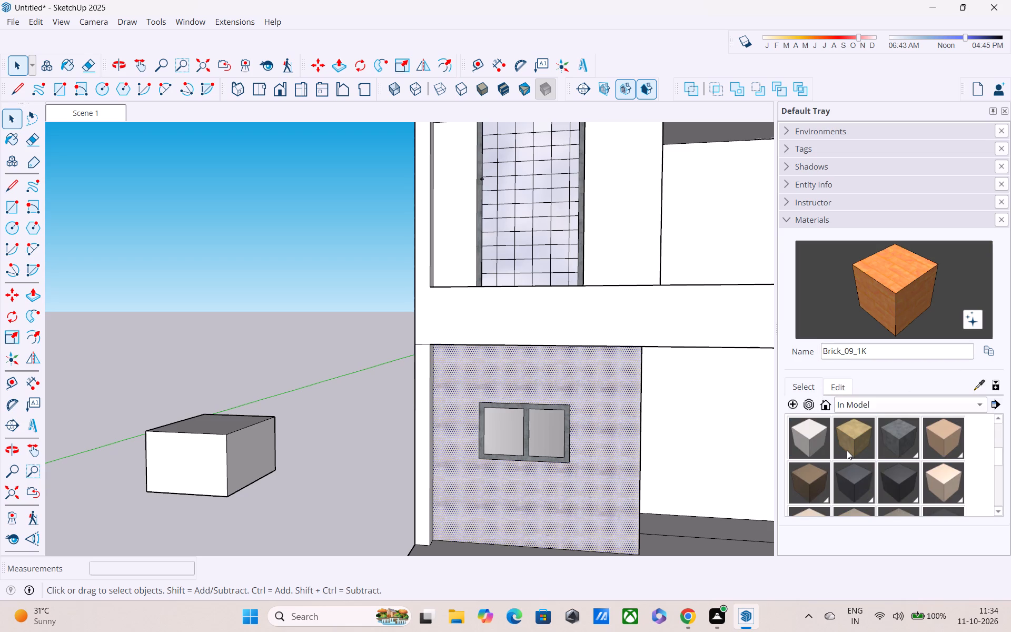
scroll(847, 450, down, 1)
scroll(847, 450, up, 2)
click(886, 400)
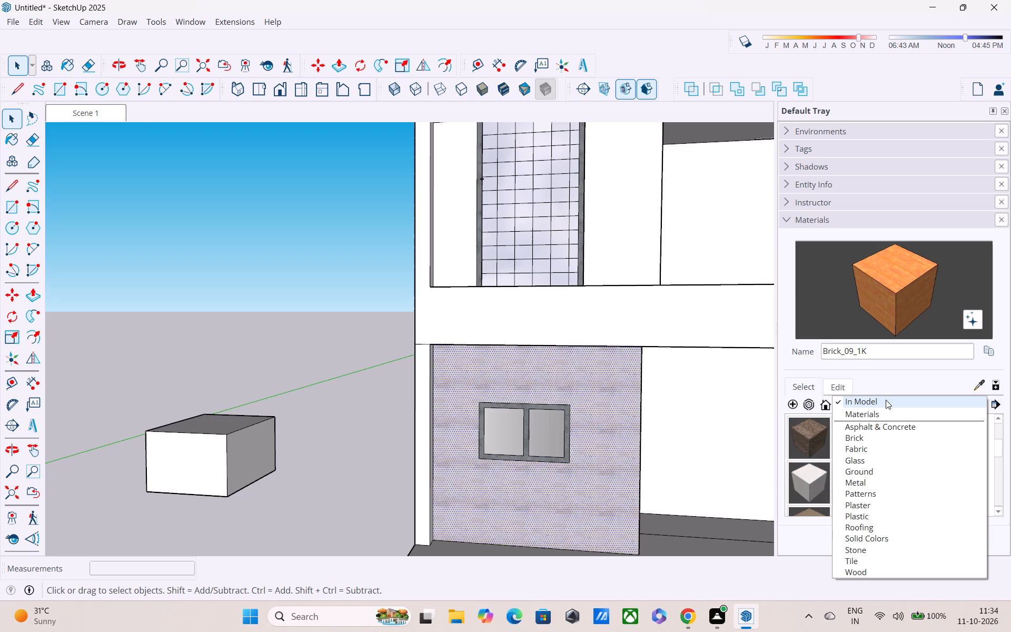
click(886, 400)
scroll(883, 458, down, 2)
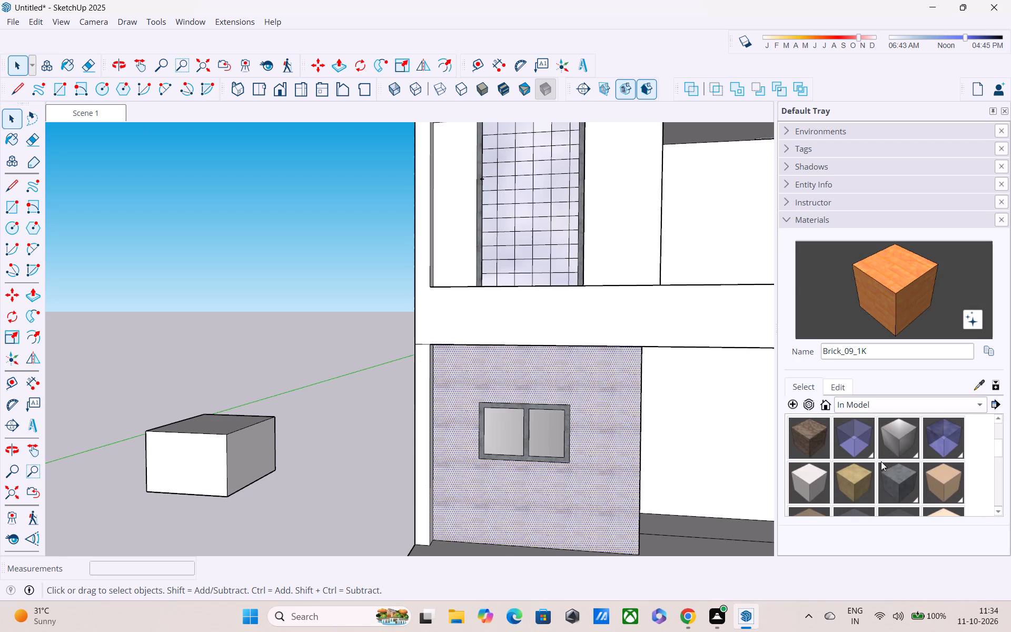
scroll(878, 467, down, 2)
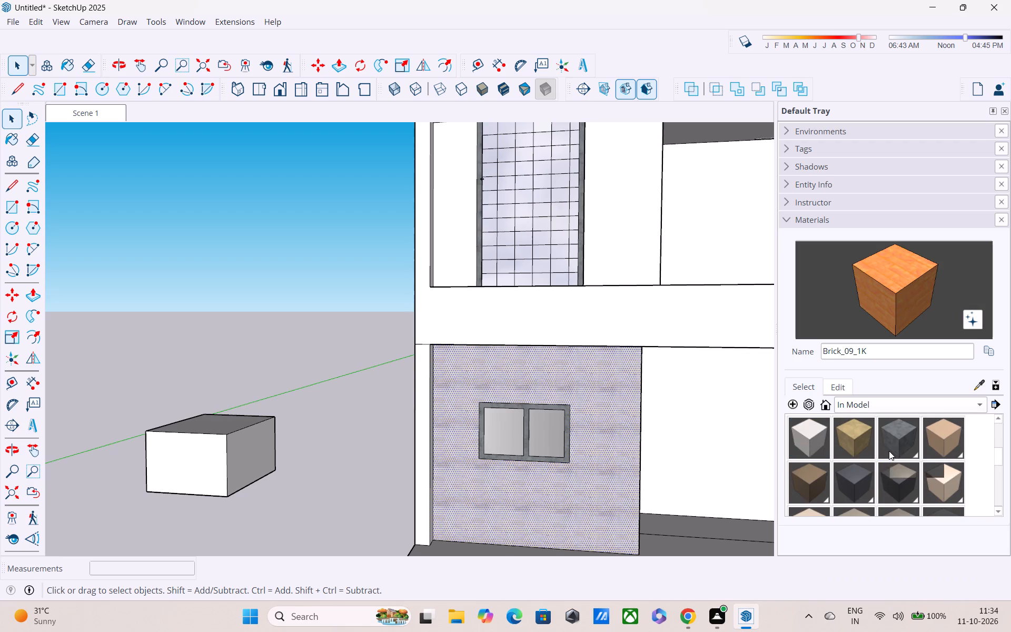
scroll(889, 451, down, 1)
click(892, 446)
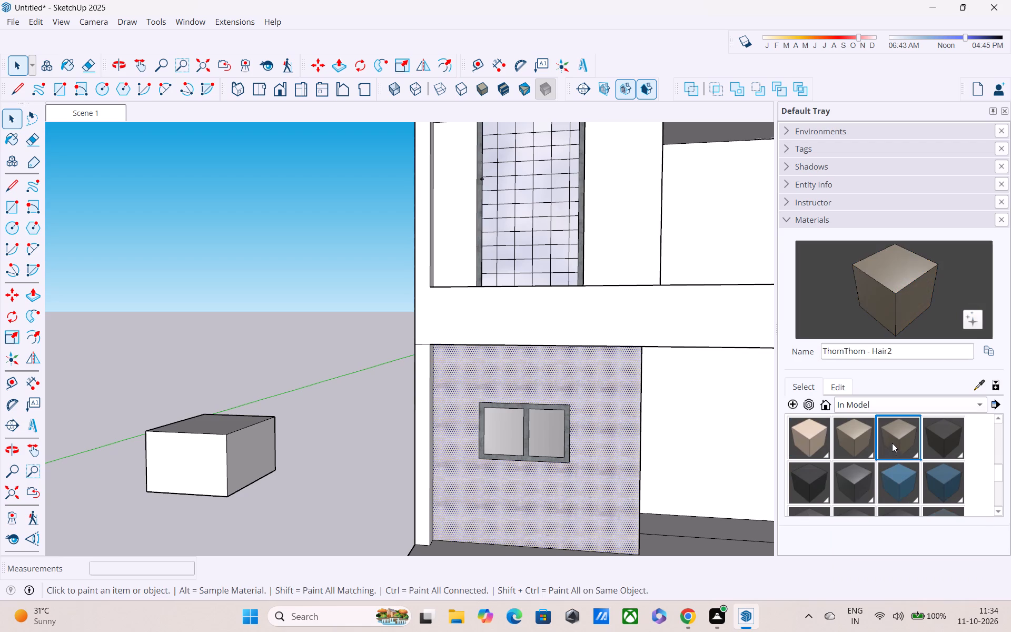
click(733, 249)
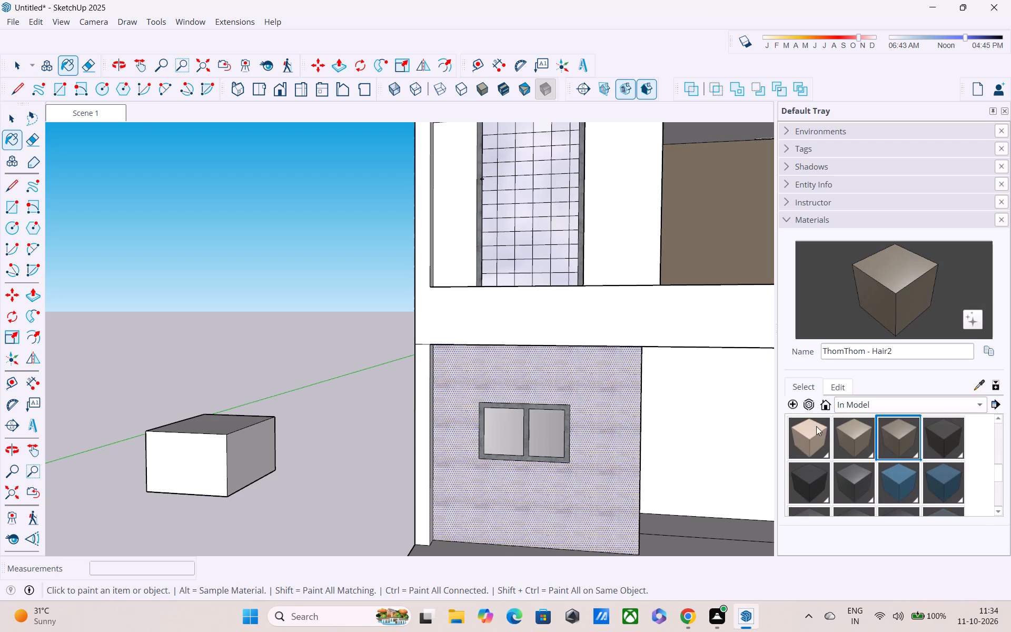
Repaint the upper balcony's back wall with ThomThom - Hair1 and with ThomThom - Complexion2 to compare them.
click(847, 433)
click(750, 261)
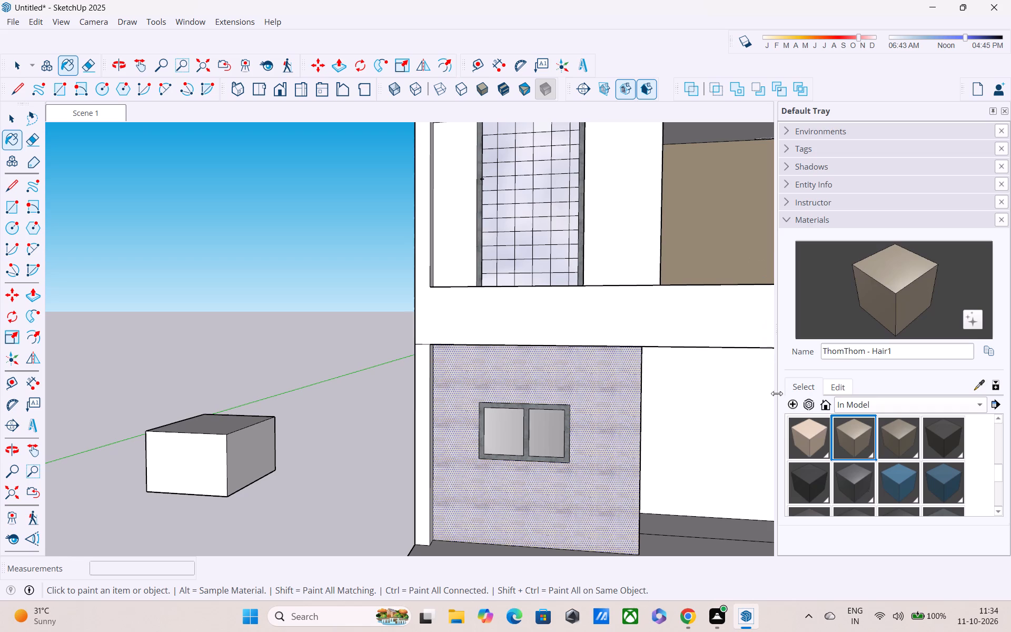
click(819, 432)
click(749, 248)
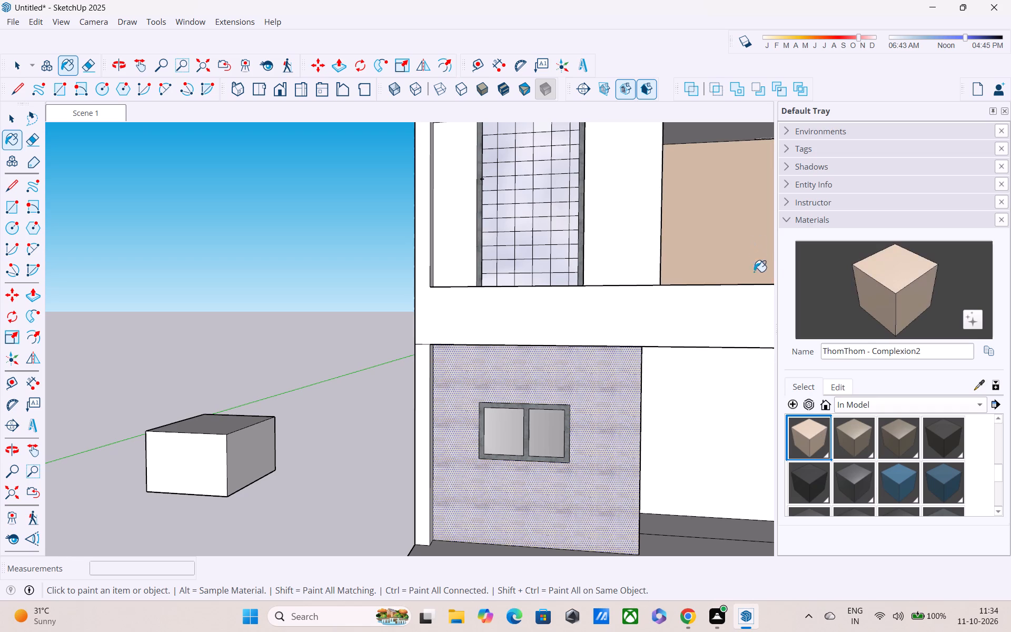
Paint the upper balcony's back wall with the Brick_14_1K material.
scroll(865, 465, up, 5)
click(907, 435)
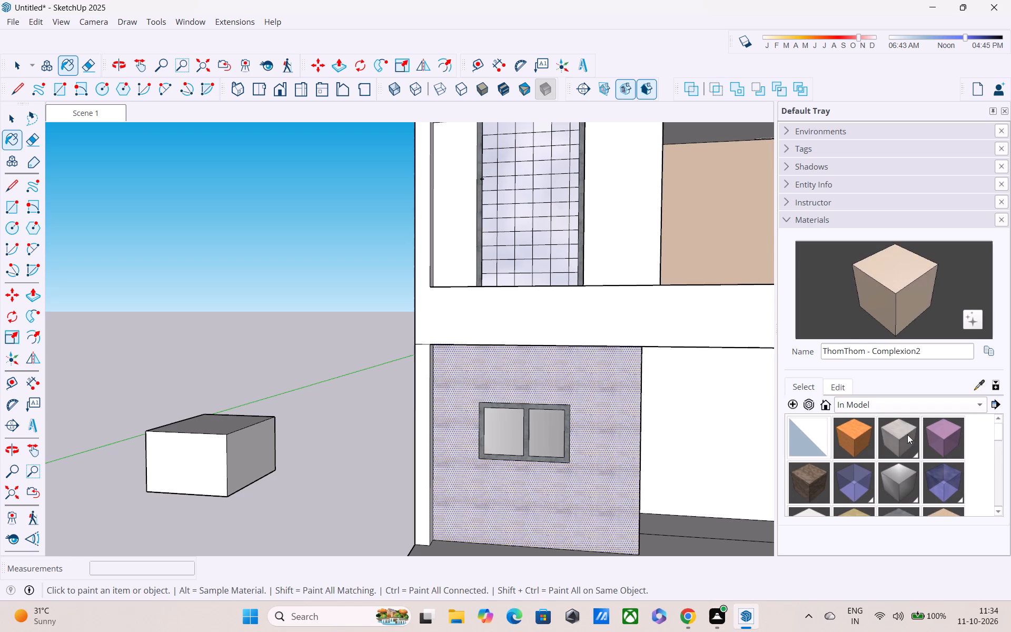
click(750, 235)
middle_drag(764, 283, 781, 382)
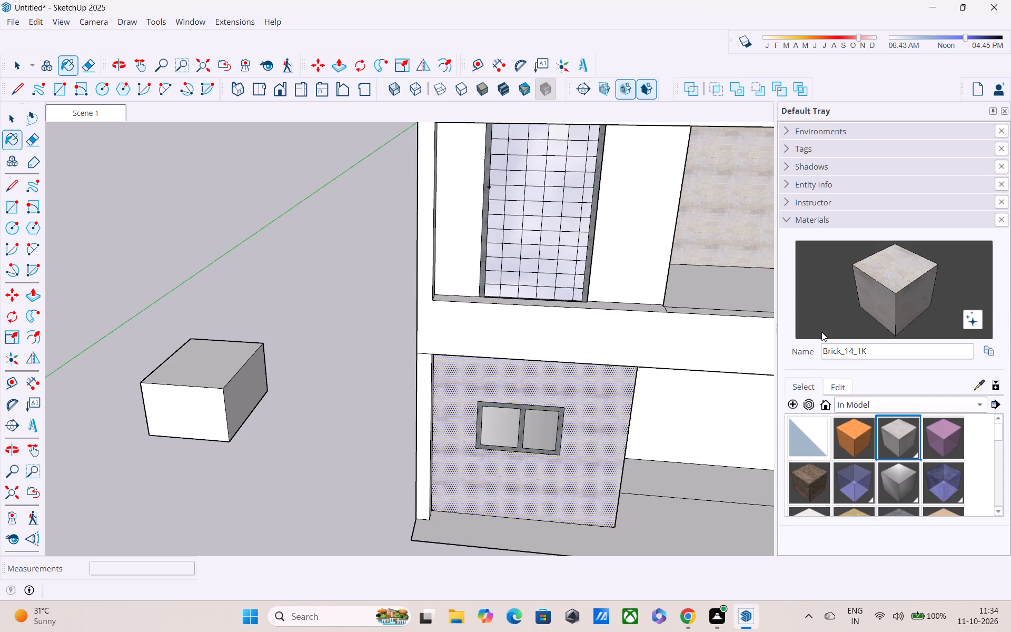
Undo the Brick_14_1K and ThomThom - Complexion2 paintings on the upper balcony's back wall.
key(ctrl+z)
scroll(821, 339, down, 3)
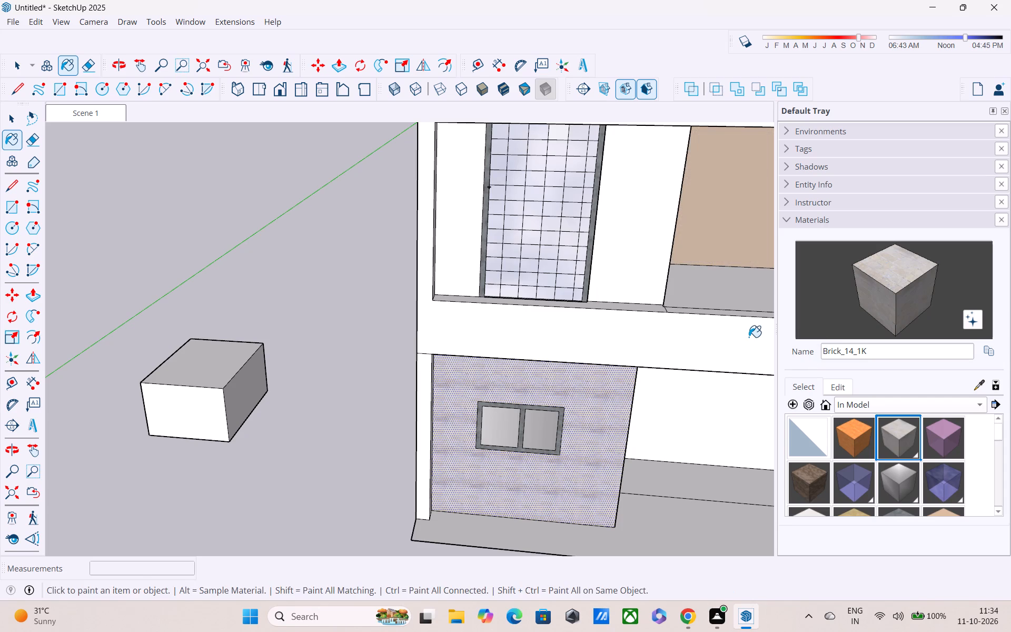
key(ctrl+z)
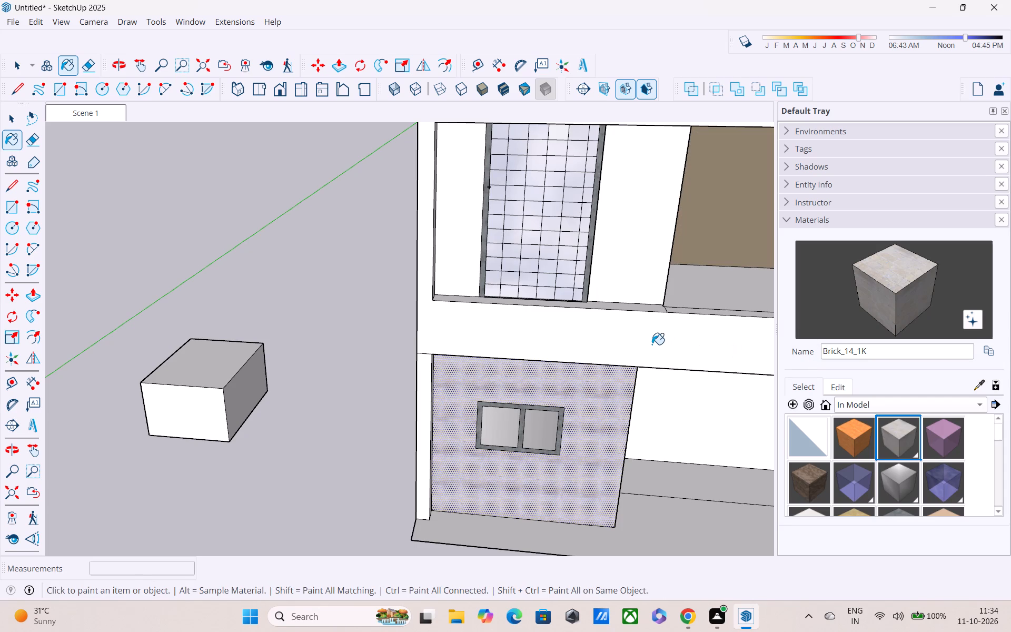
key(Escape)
Sample the Default material from the adjoining white wall and paint the upper balcony's back wall with it.
scroll(881, 424, up, 7)
scroll(914, 425, down, 1)
scroll(999, 411, down, 1)
click(974, 380)
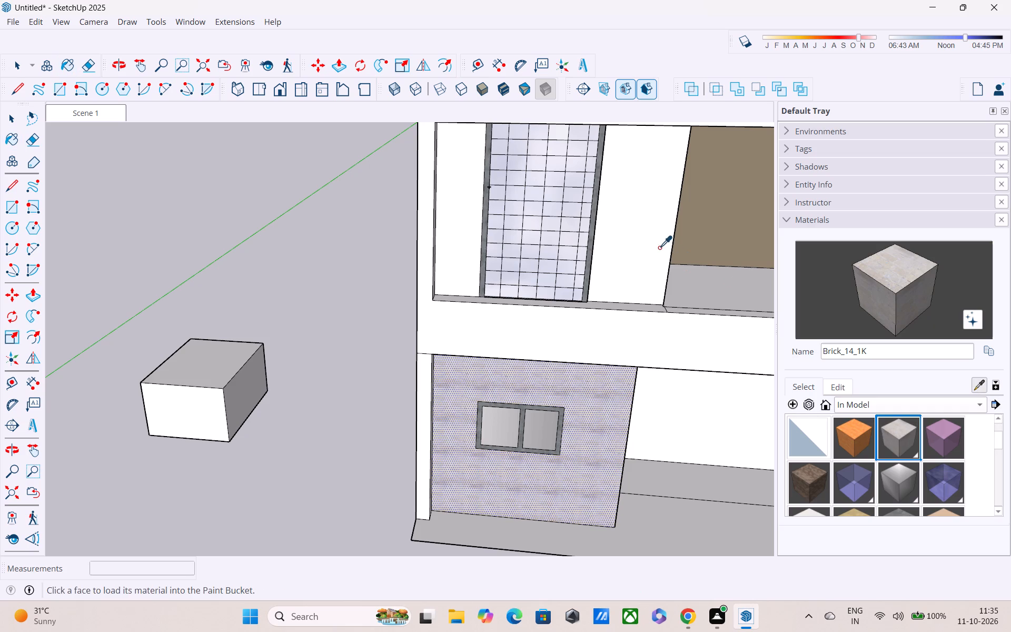
click(654, 244)
click(705, 220)
scroll(733, 230, down, 4)
middle_drag(727, 290, 697, 273)
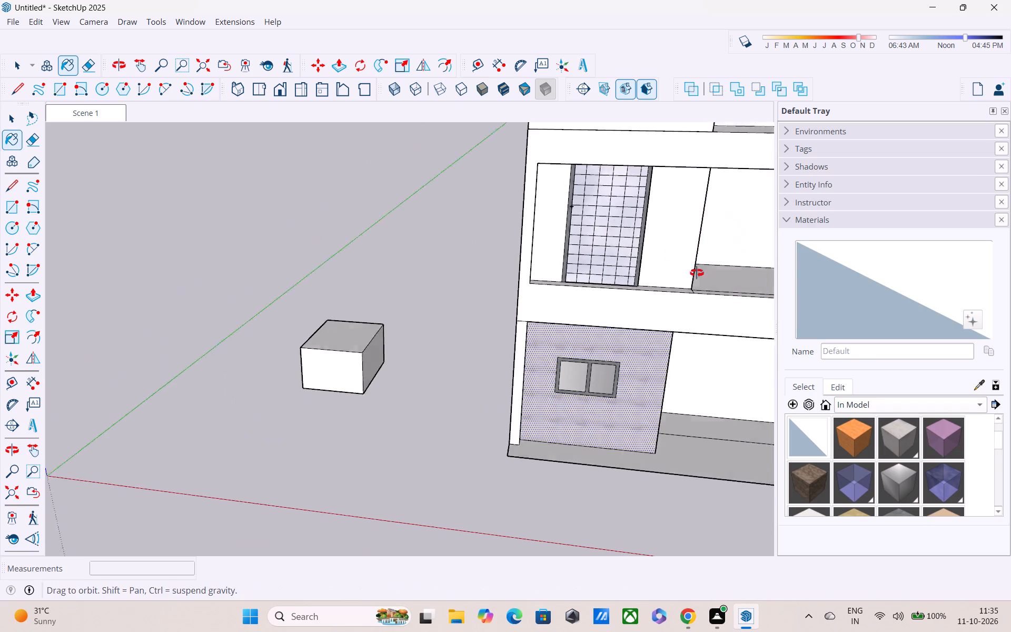
middle_drag(697, 273, 663, 242)
scroll(662, 247, down, 3)
shift+middle_drag(692, 300, 499, 294)
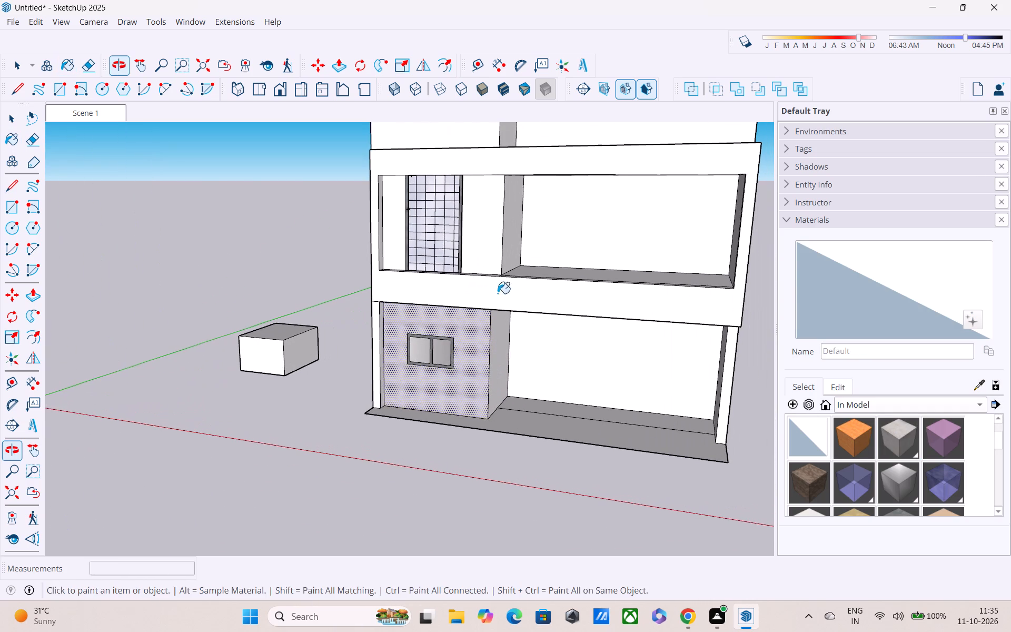
Switch to 3D Warehouse in the browser and search the models for "door".
click(688, 575)
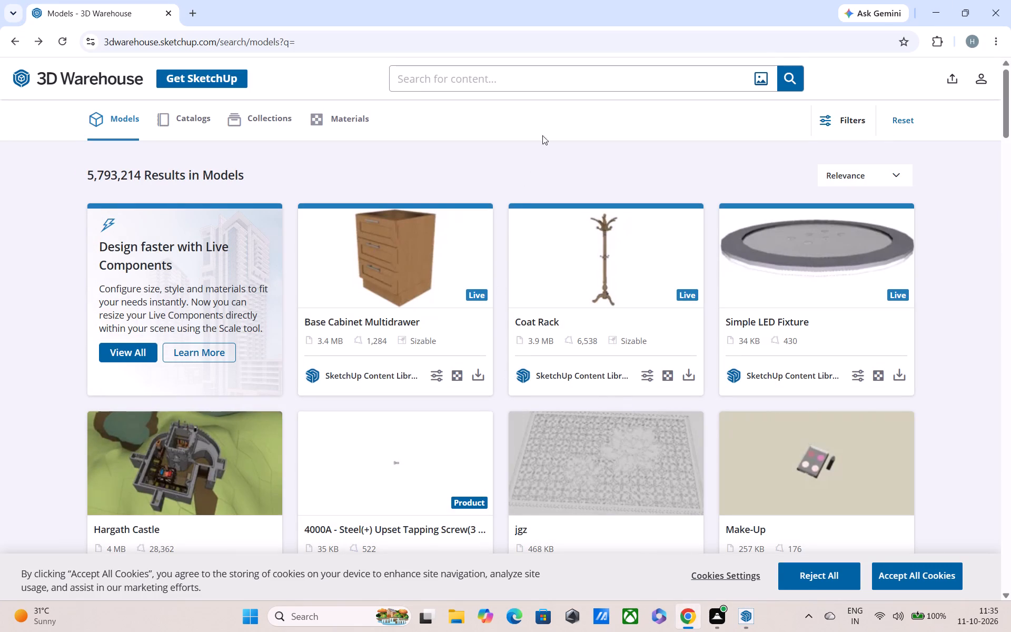
click(558, 73)
key(d)
key(o)
key(o)
key(r)
key(space)
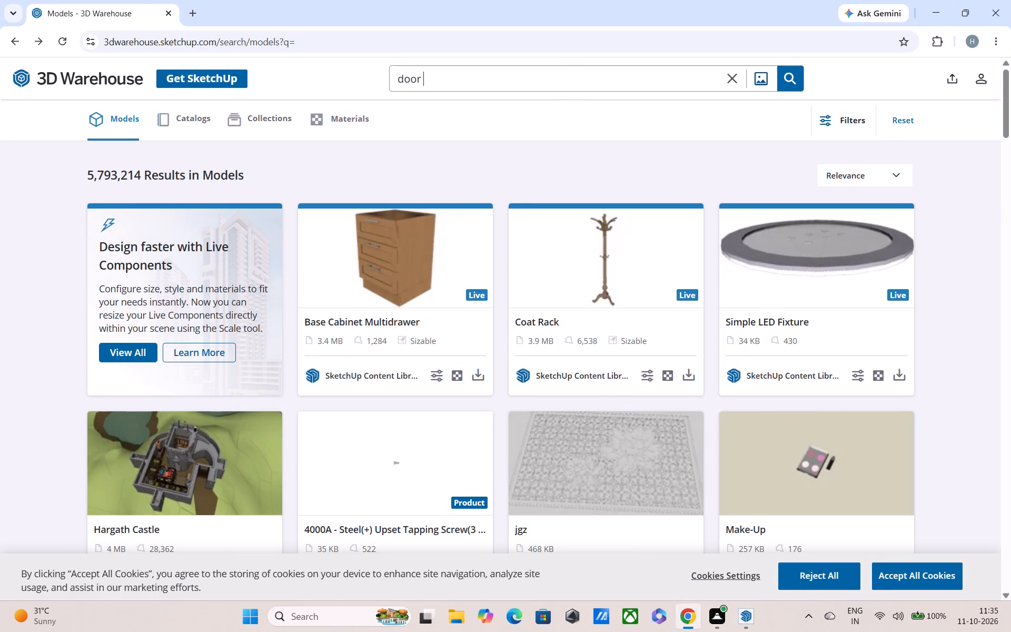
key(Return)
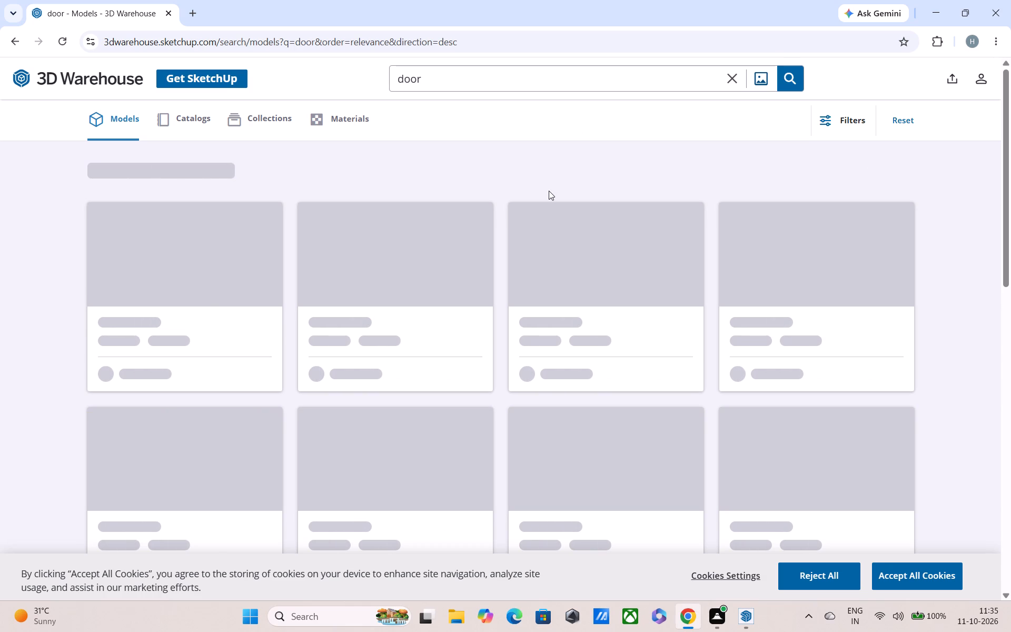
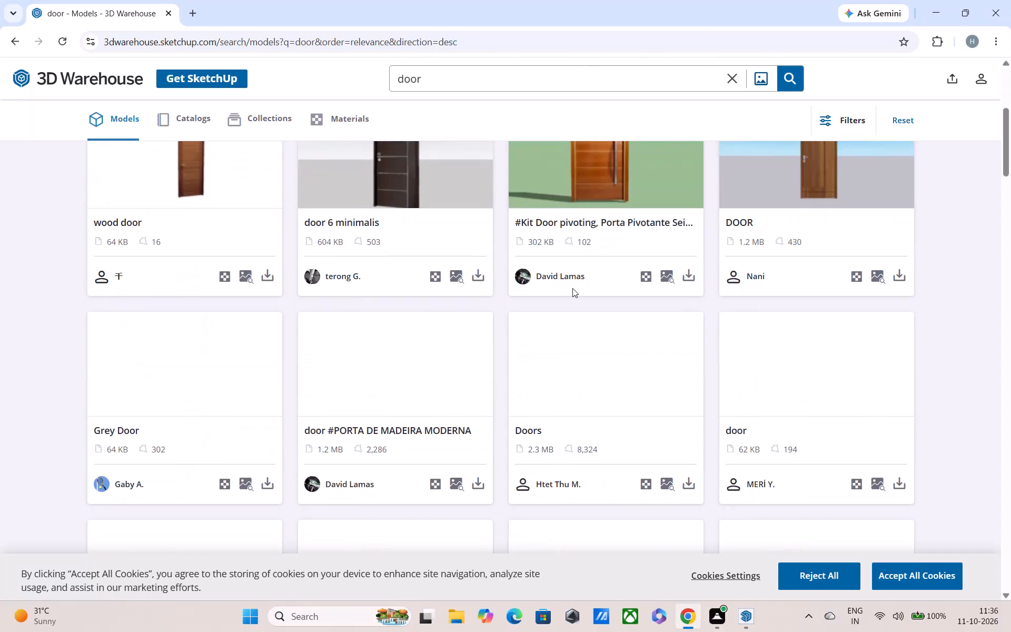
Browse the door models in the 3D Warehouse search results, comparing panel styles and frame designs.
scroll(573, 307, down, 2)
scroll(574, 311, up, 3)
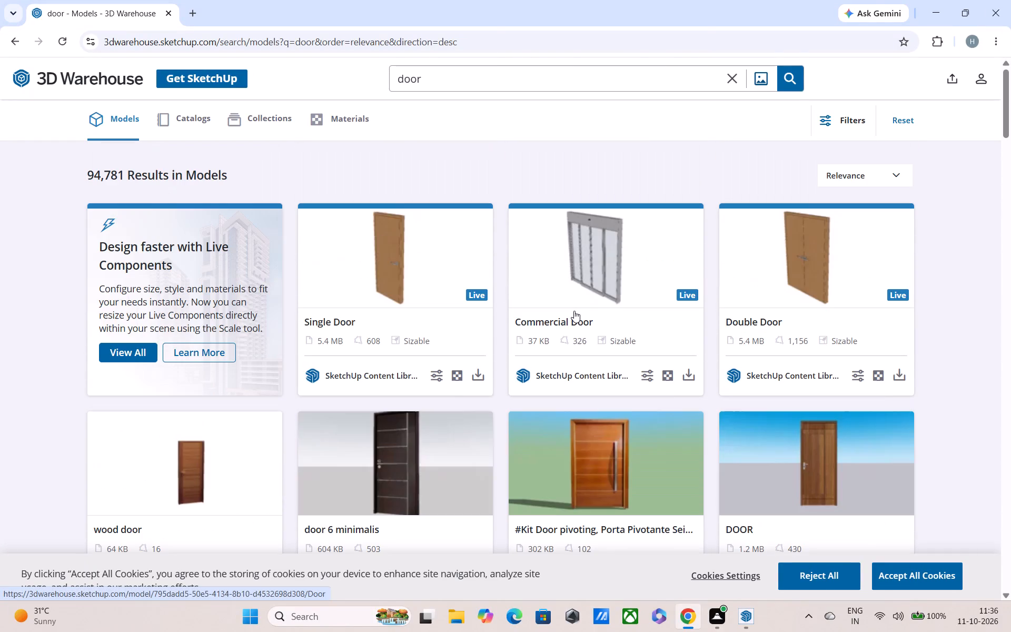
scroll(576, 308, down, 1)
scroll(576, 308, up, 1)
scroll(576, 304, down, 1)
scroll(576, 304, up, 1)
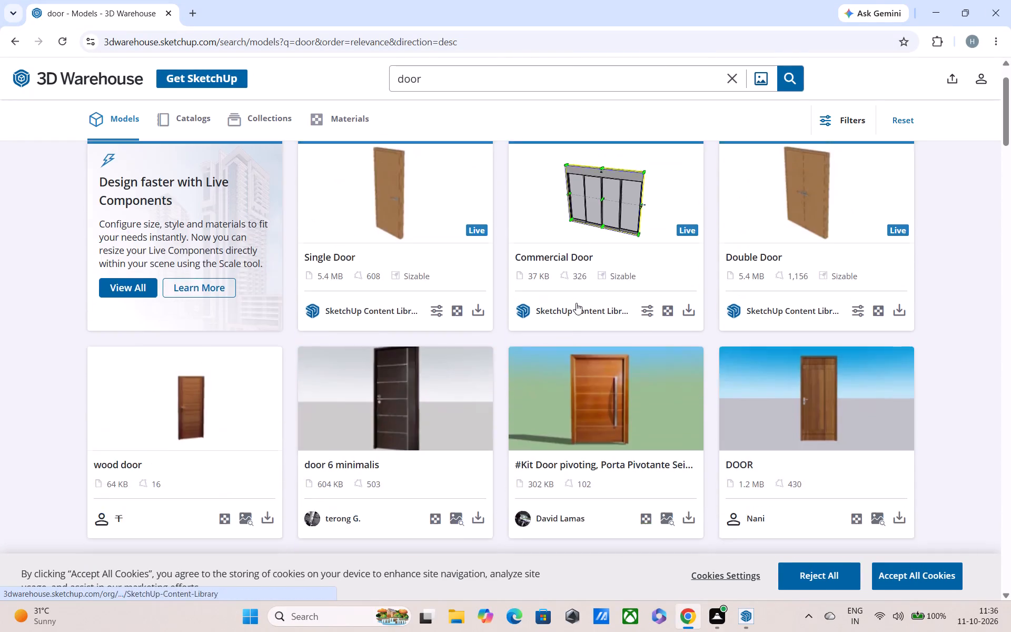
scroll(577, 302, down, 2)
scroll(577, 302, up, 1)
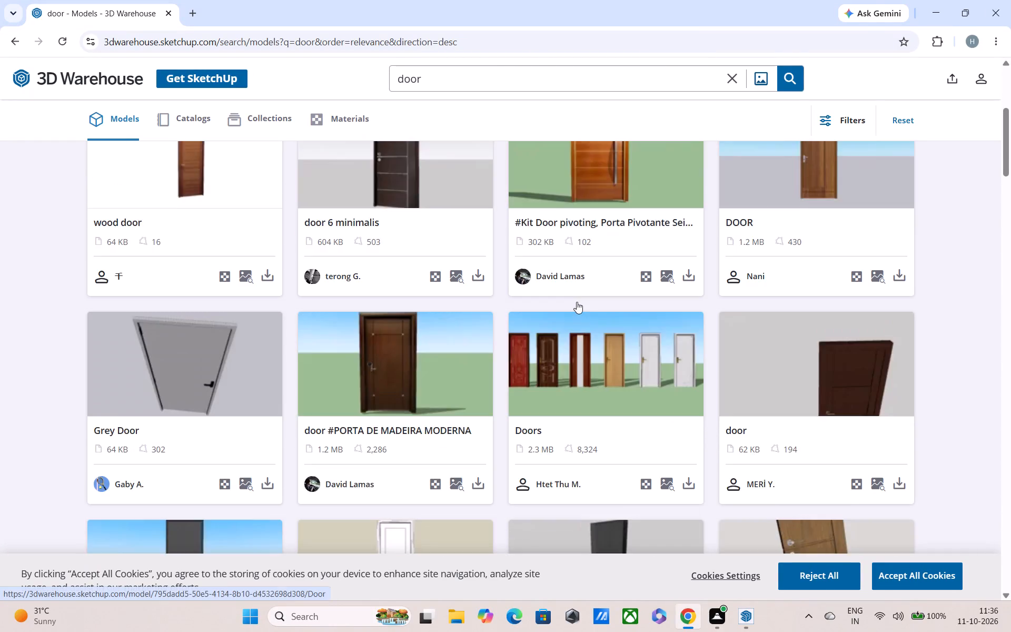
scroll(577, 302, down, 2)
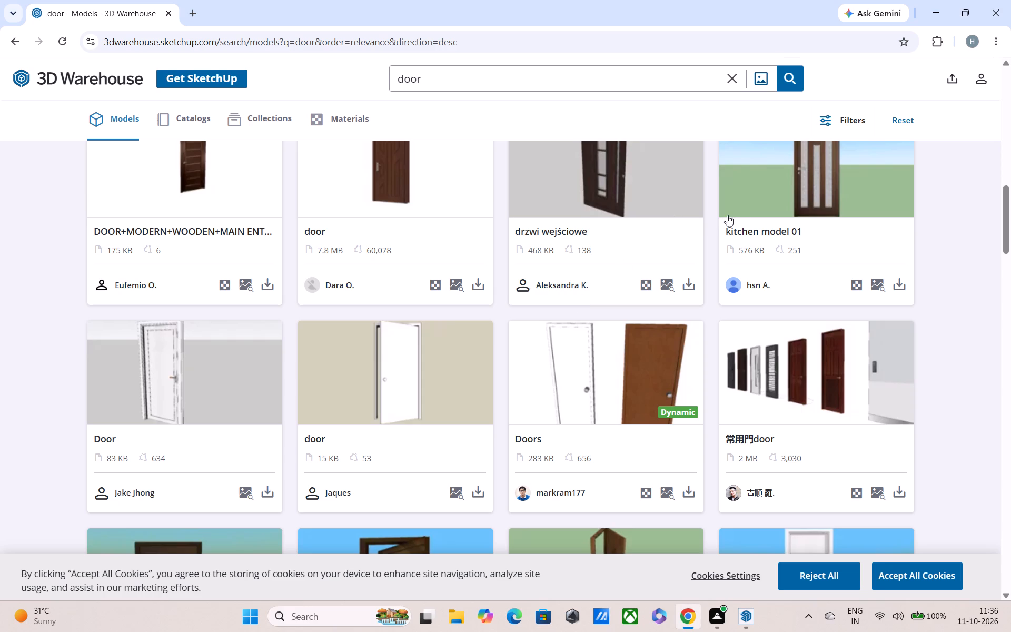
scroll(706, 261, down, 1)
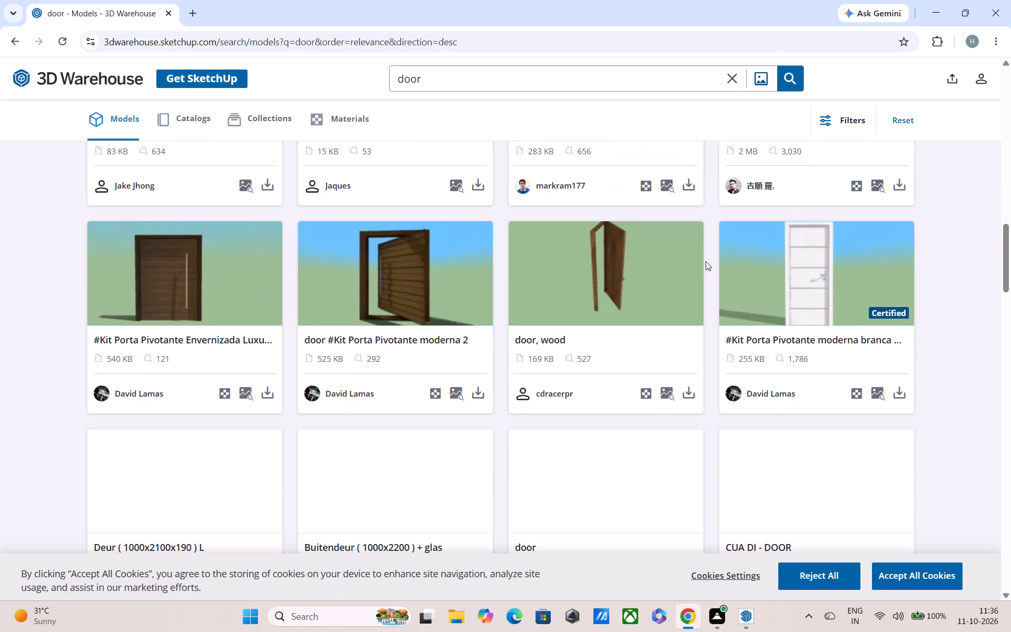
scroll(706, 261, up, 2)
scroll(706, 261, down, 4)
scroll(706, 261, up, 2)
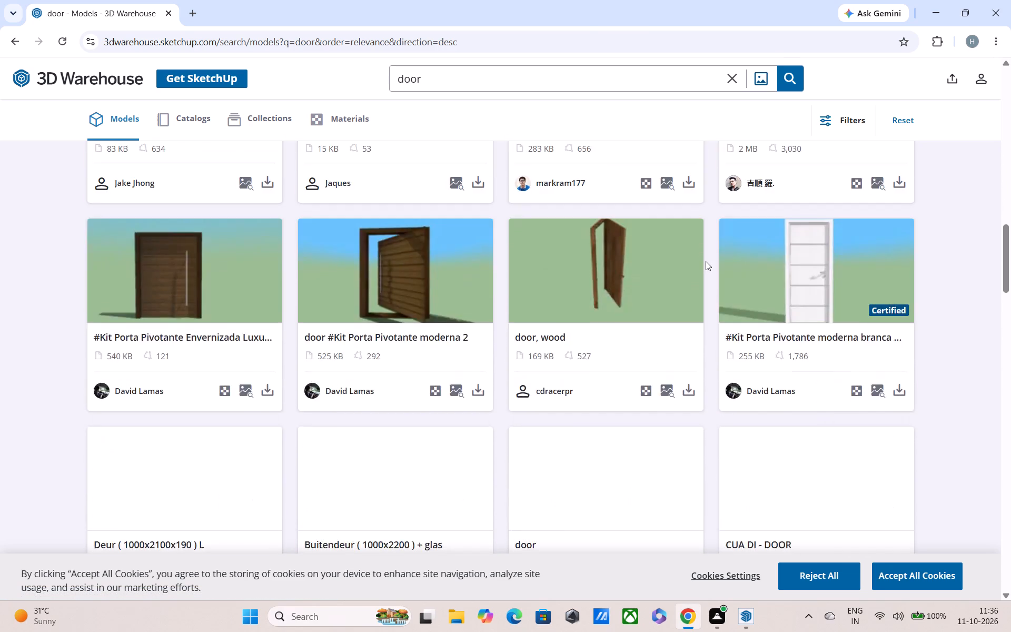
scroll(706, 261, up, 2)
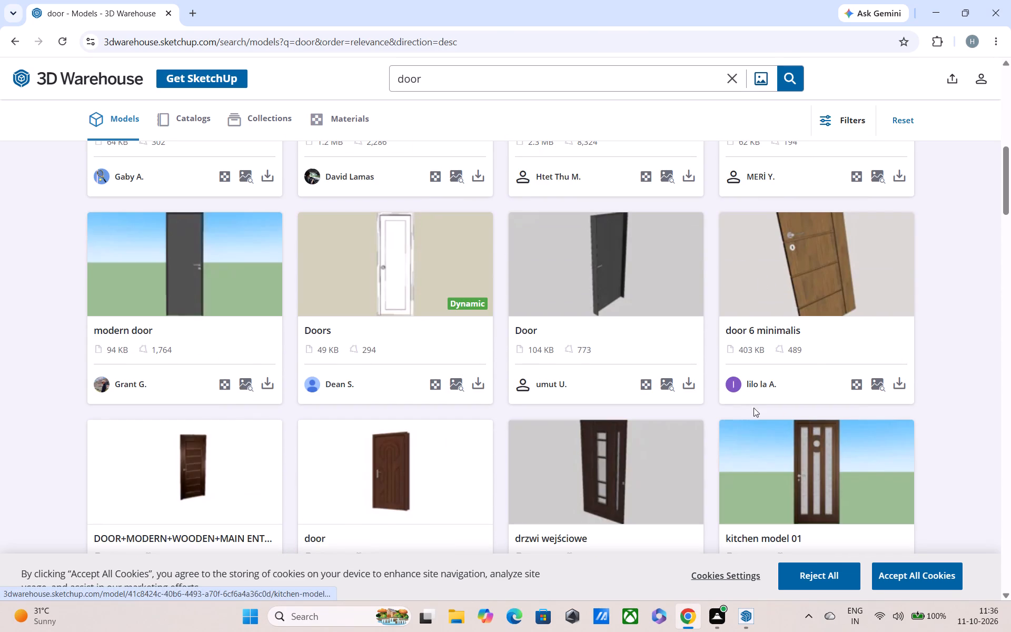
scroll(725, 392, up, 2)
scroll(723, 389, down, 1)
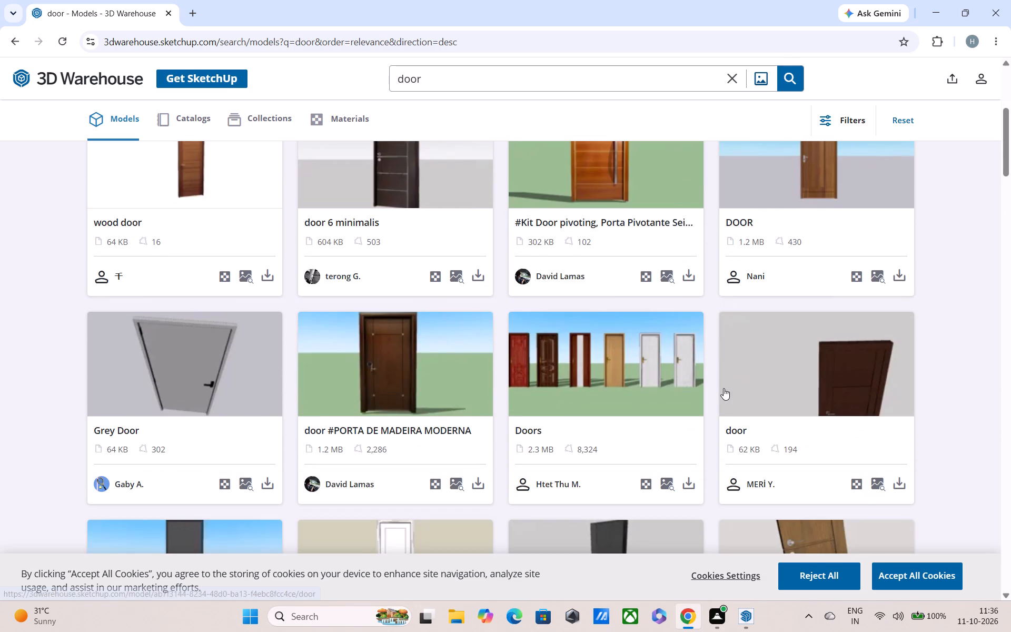
scroll(723, 387, down, 4)
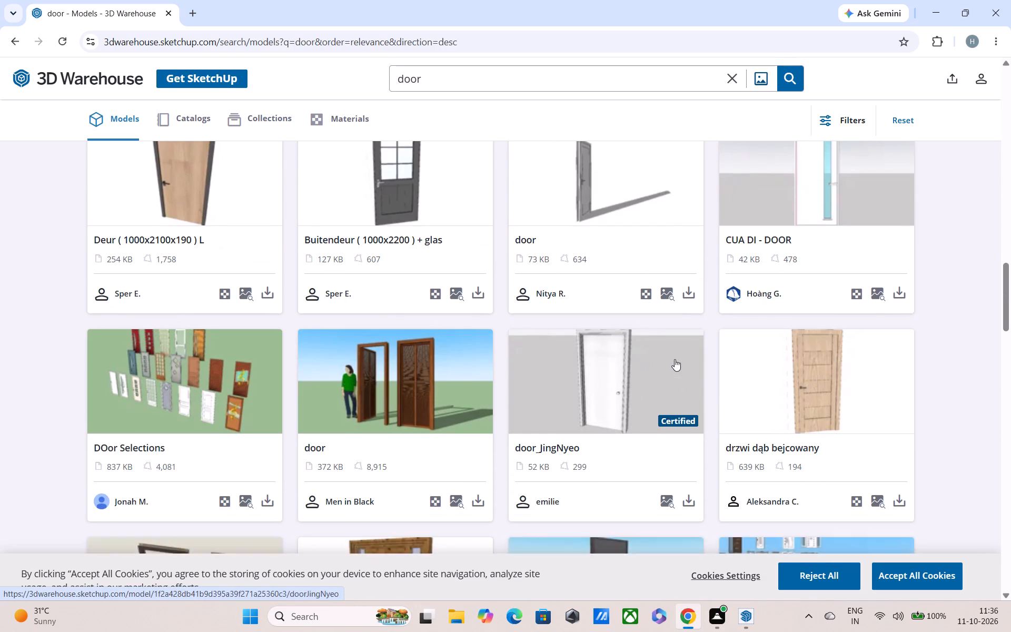
scroll(675, 359, up, 1)
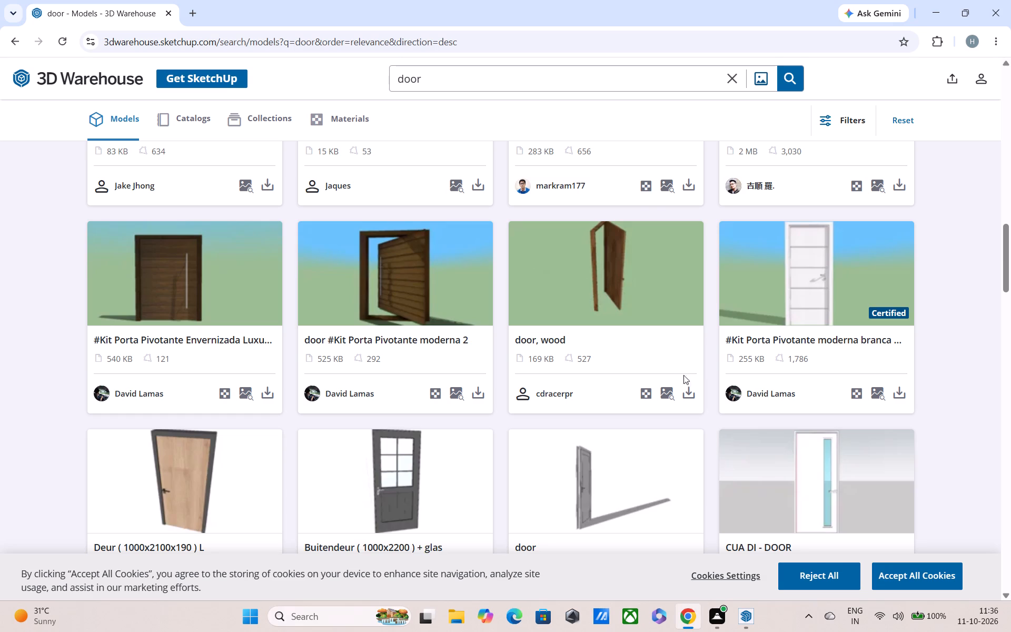
scroll(691, 397, down, 1)
scroll(691, 386, up, 3)
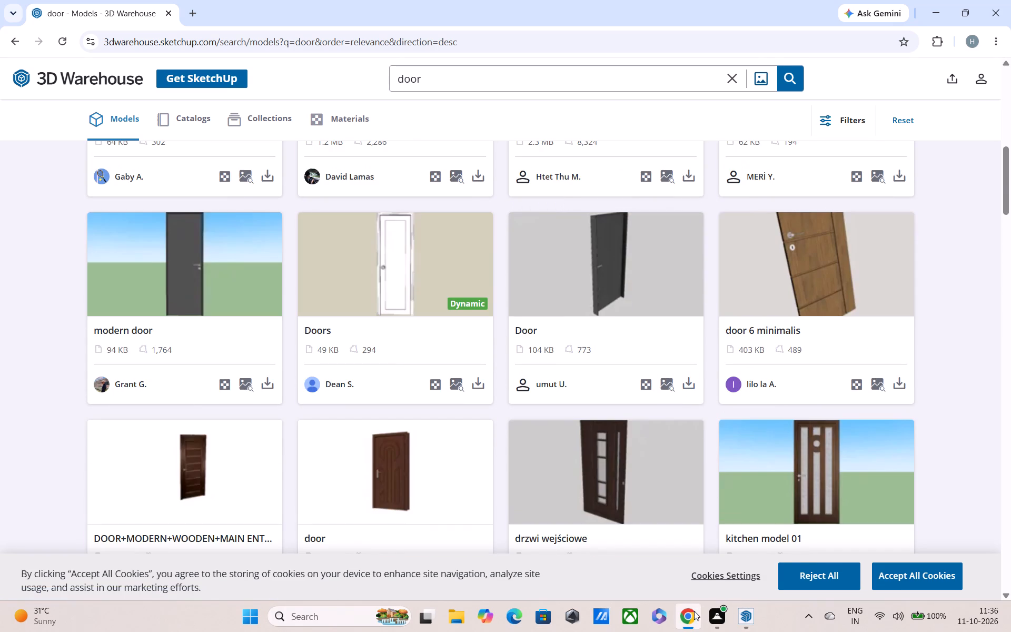
Switch to SketchUp and draw a door rectangle about 7'5" wide and 7'11" tall on the ground-floor recessed back wall.
click(735, 559)
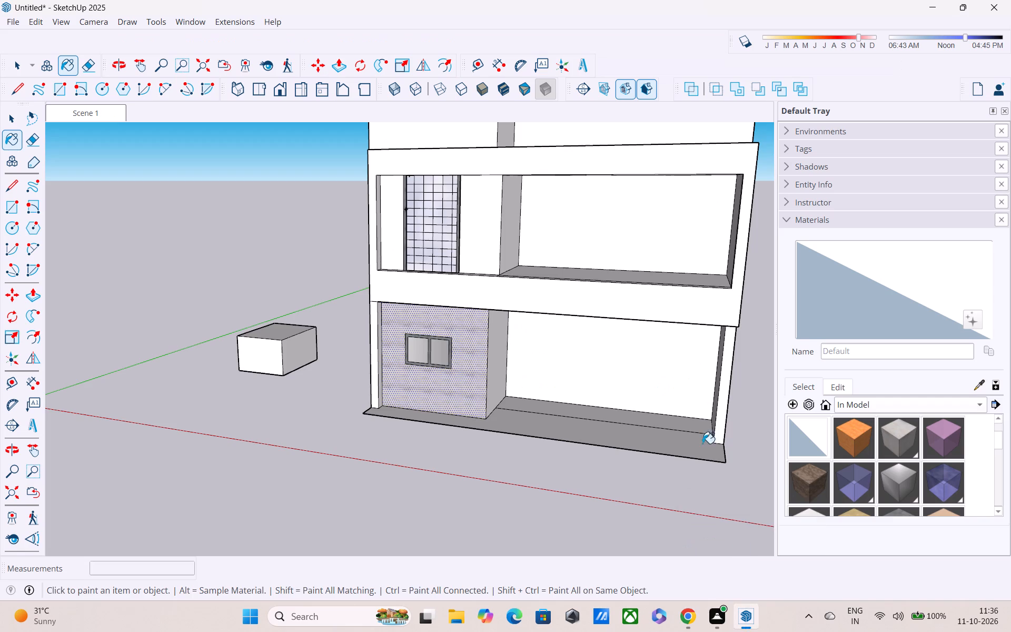
middle_drag(679, 313, 718, 389)
scroll(612, 251, up, 3)
middle_drag(612, 249, 611, 131)
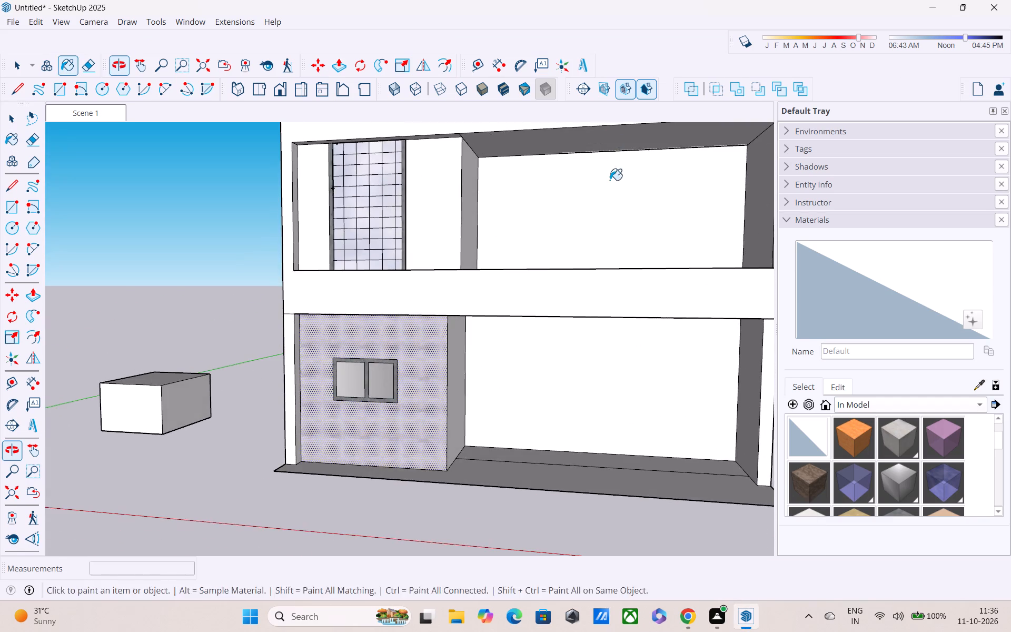
middle_drag(610, 181, 587, 229)
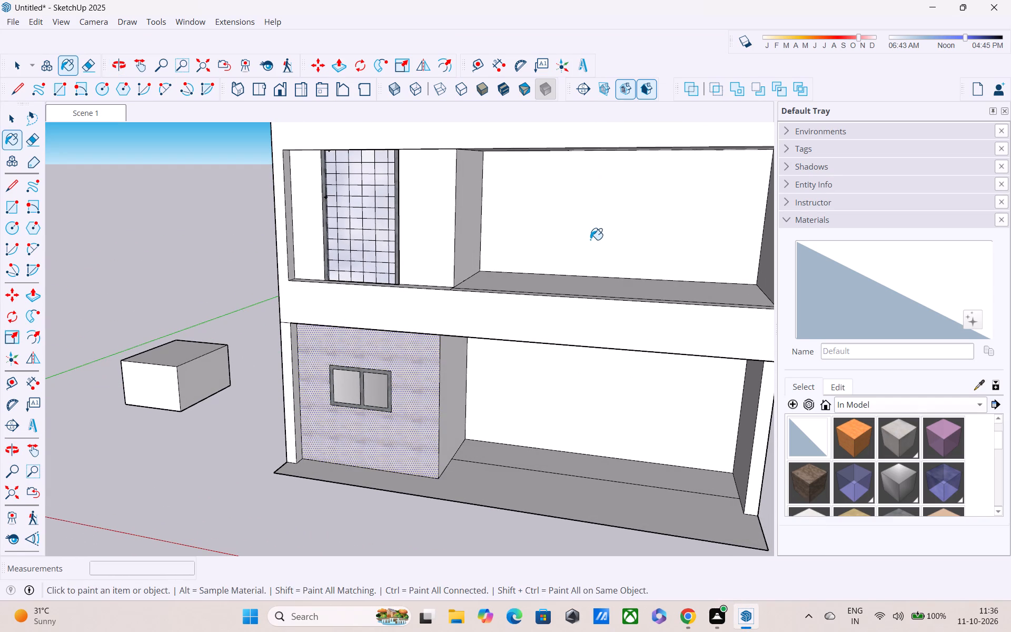
key(r)
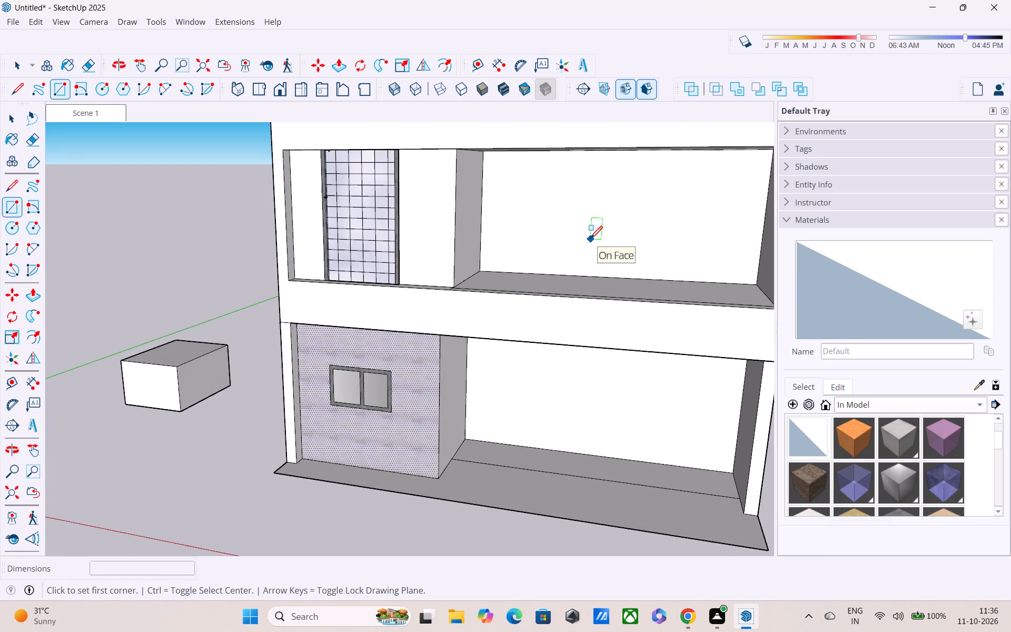
middle_drag(552, 403, 580, 309)
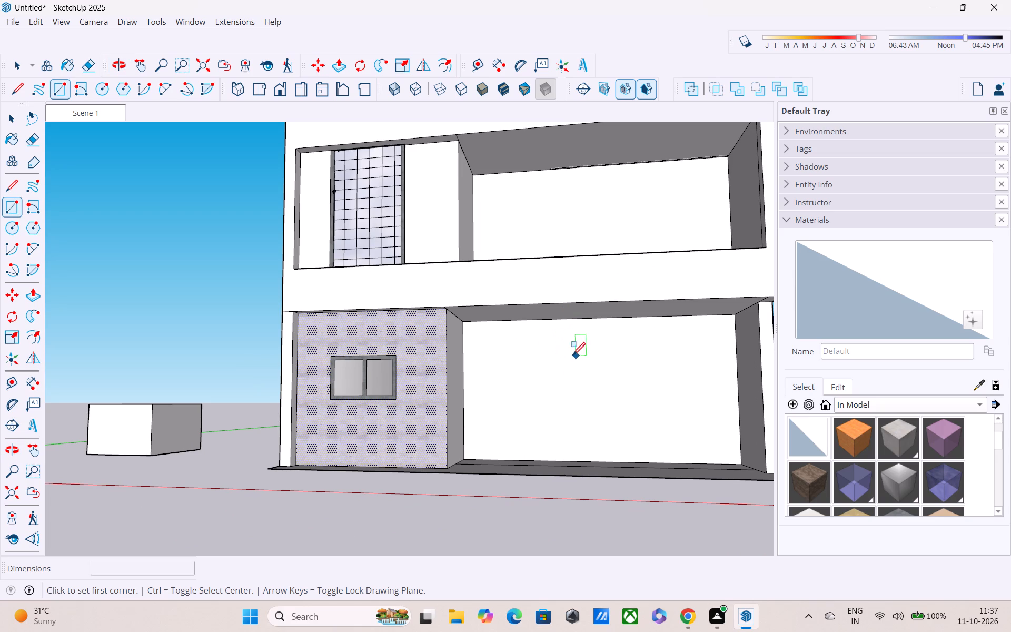
click(489, 350)
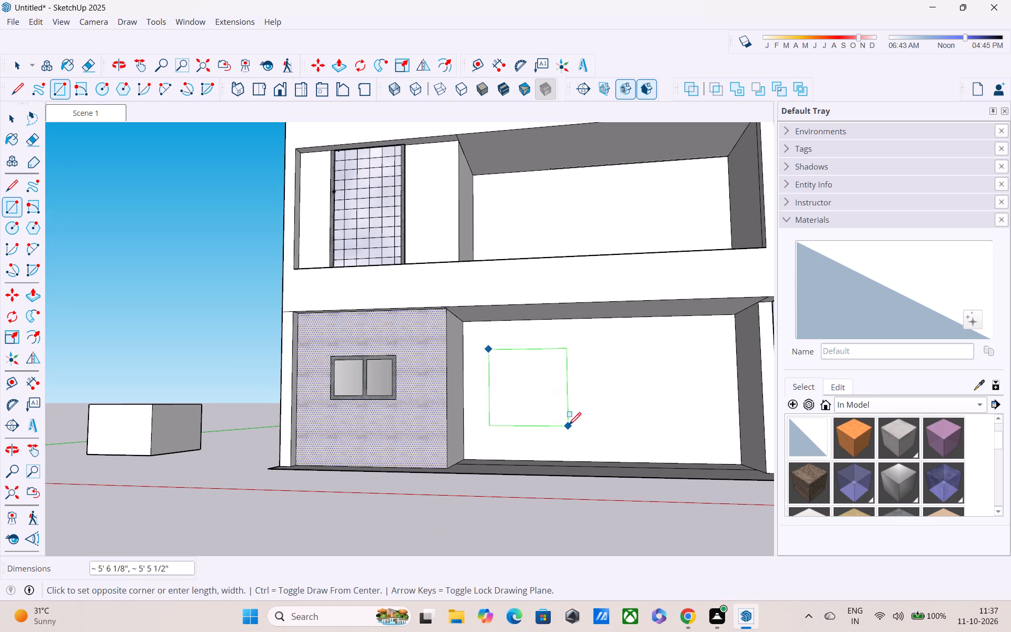
click(598, 460)
middle_drag(598, 426, 491, 416)
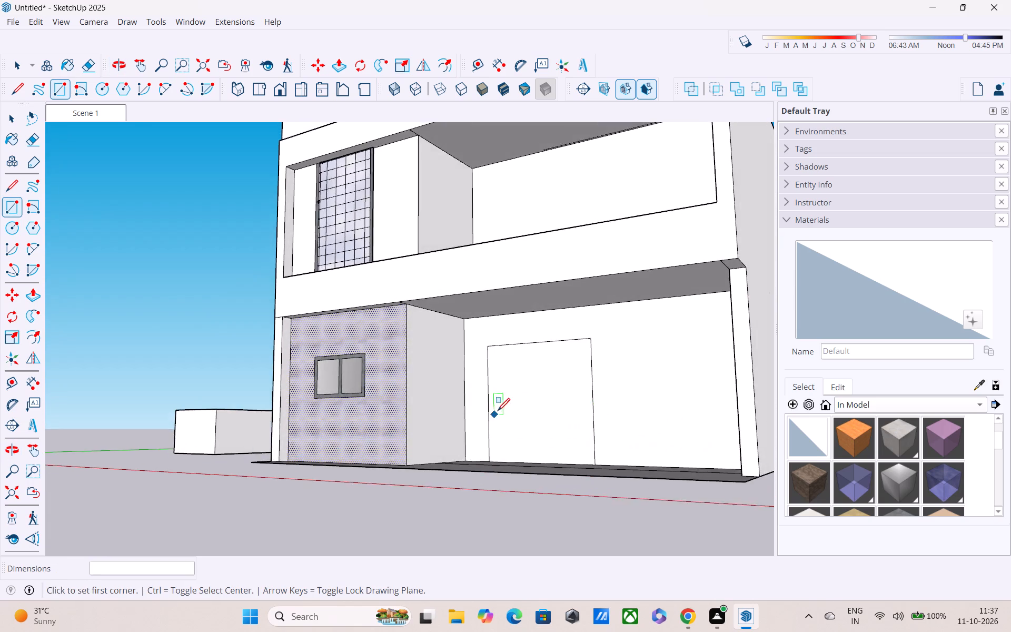
scroll(501, 409, up, 3)
key(Escape)
Push/Pull the door rectangle outward from the wall by 3".
key(p)
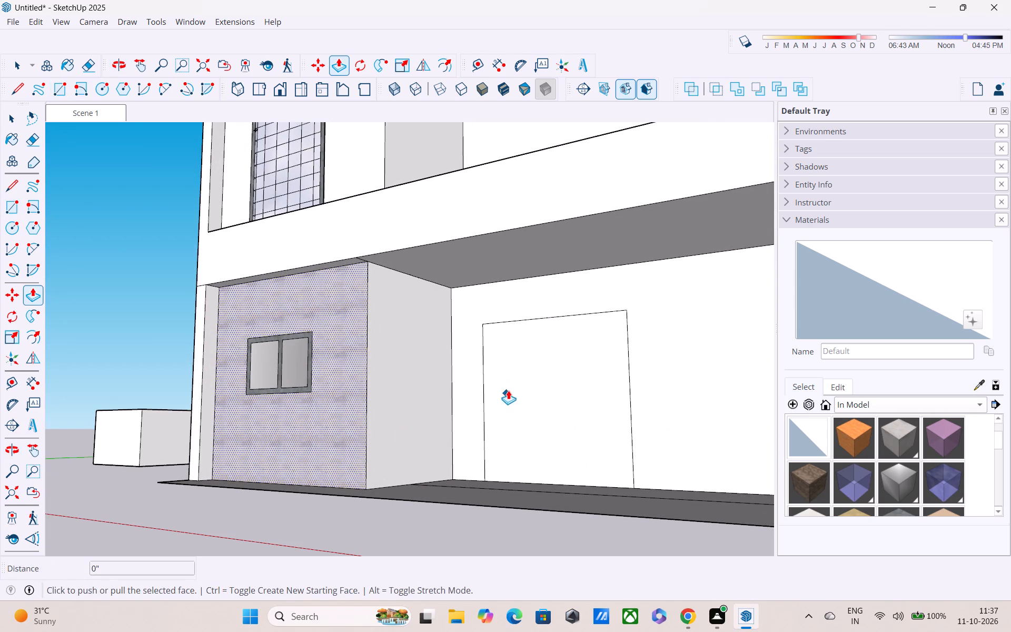
click(519, 376)
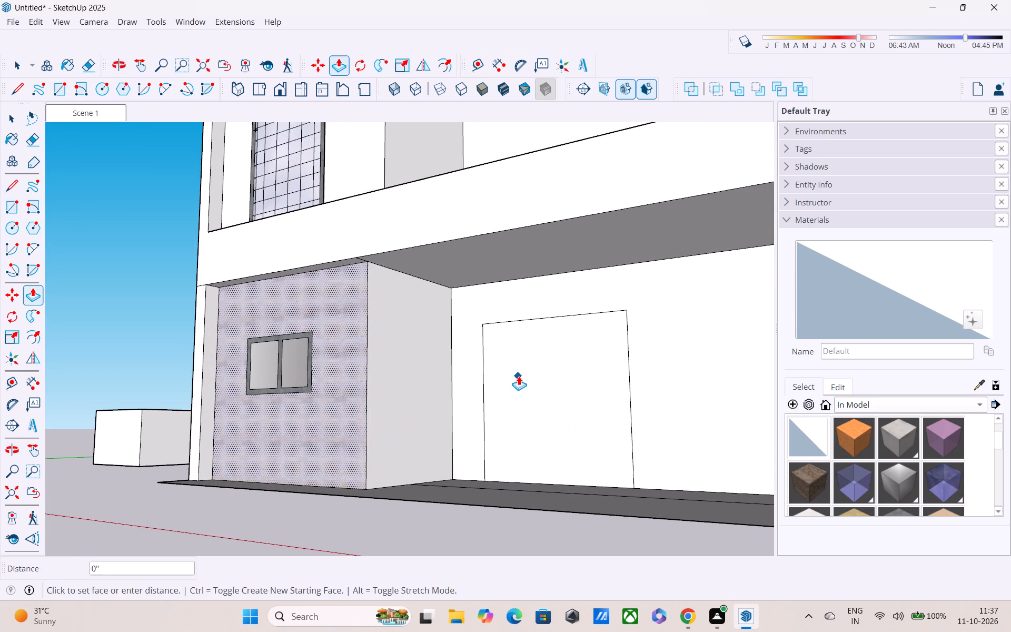
key(Escape)
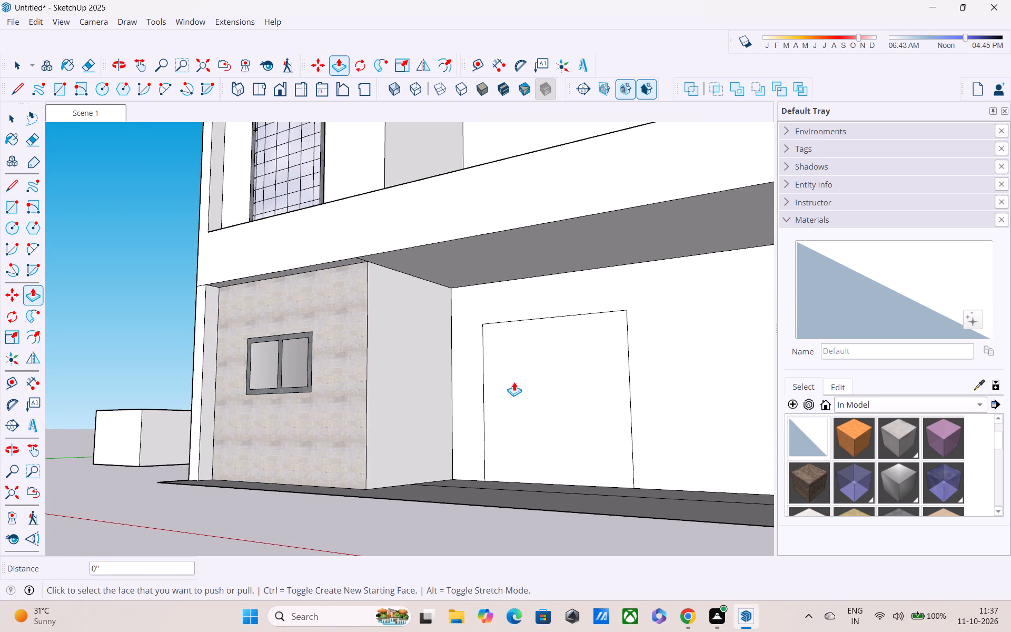
click(526, 374)
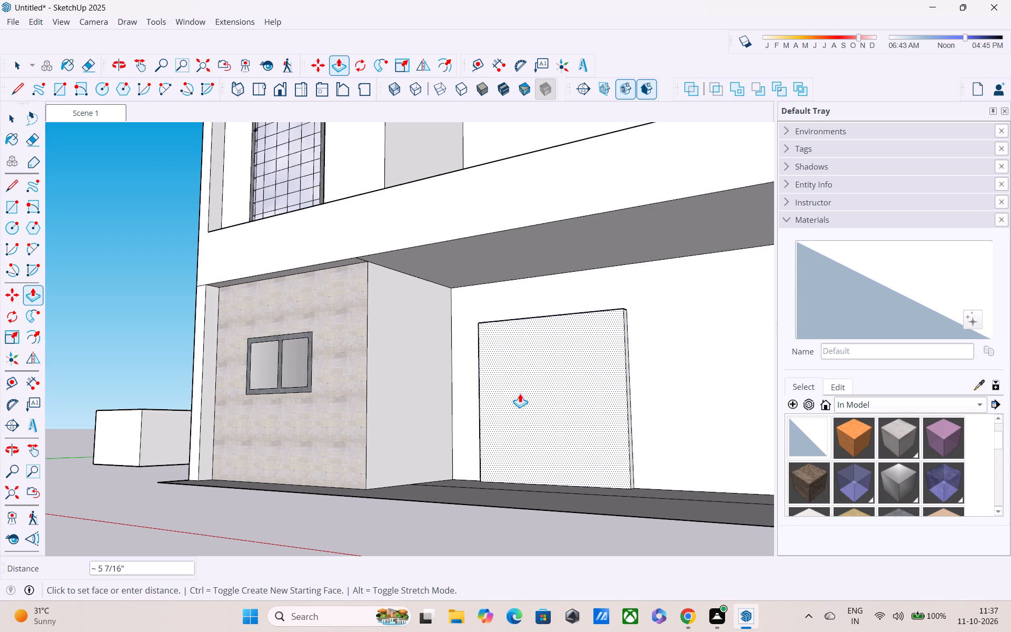
text(3")
key(Return)
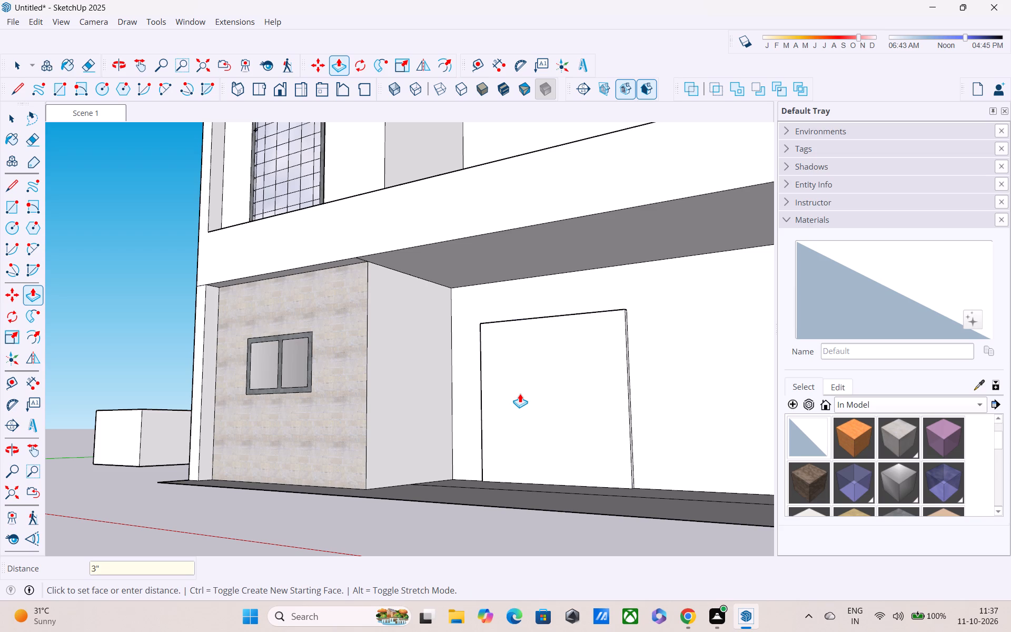
key(Escape)
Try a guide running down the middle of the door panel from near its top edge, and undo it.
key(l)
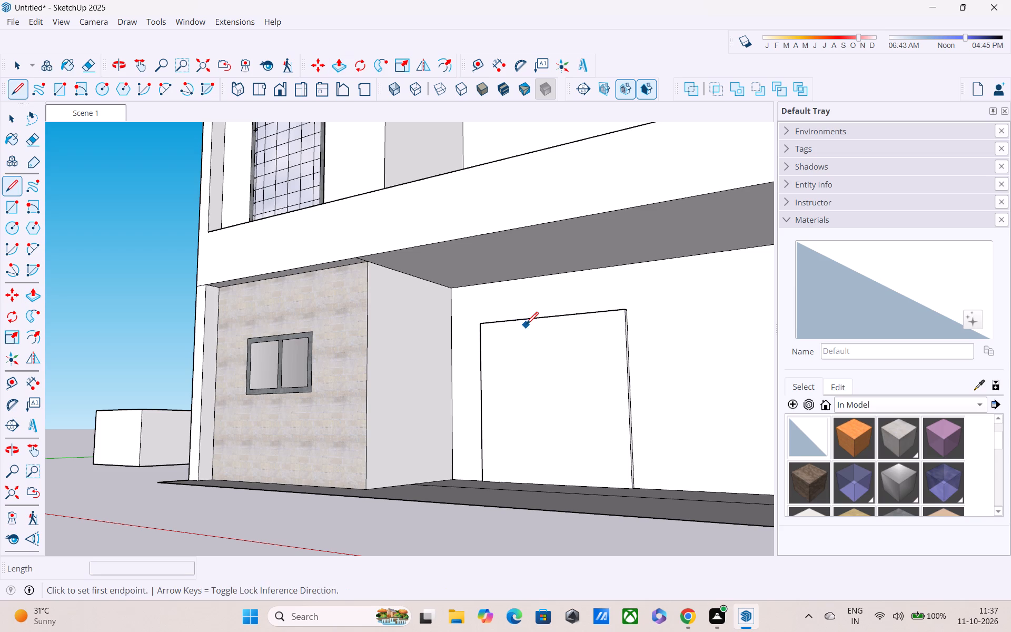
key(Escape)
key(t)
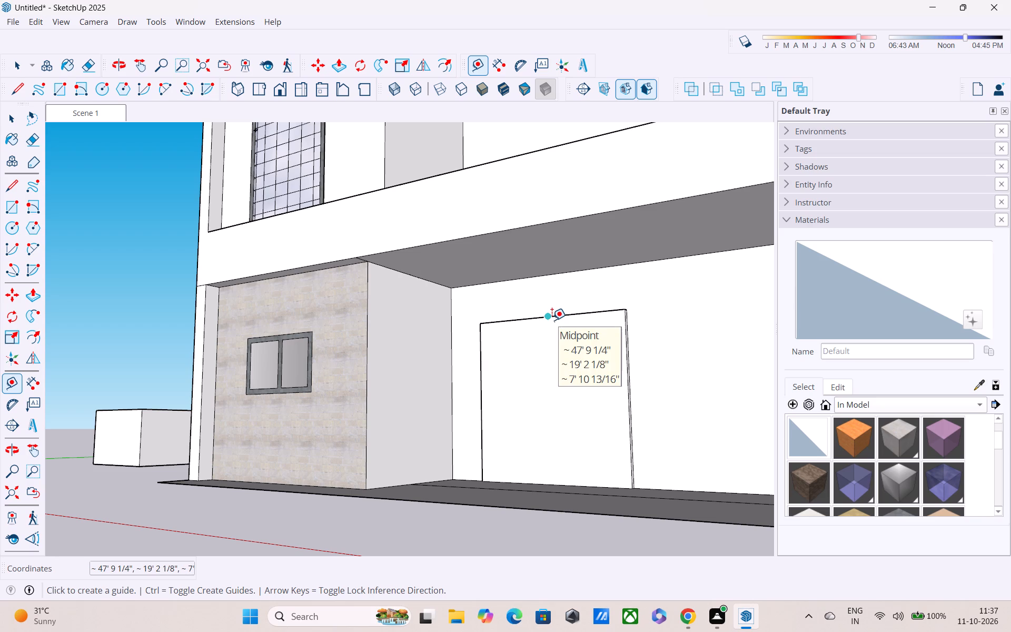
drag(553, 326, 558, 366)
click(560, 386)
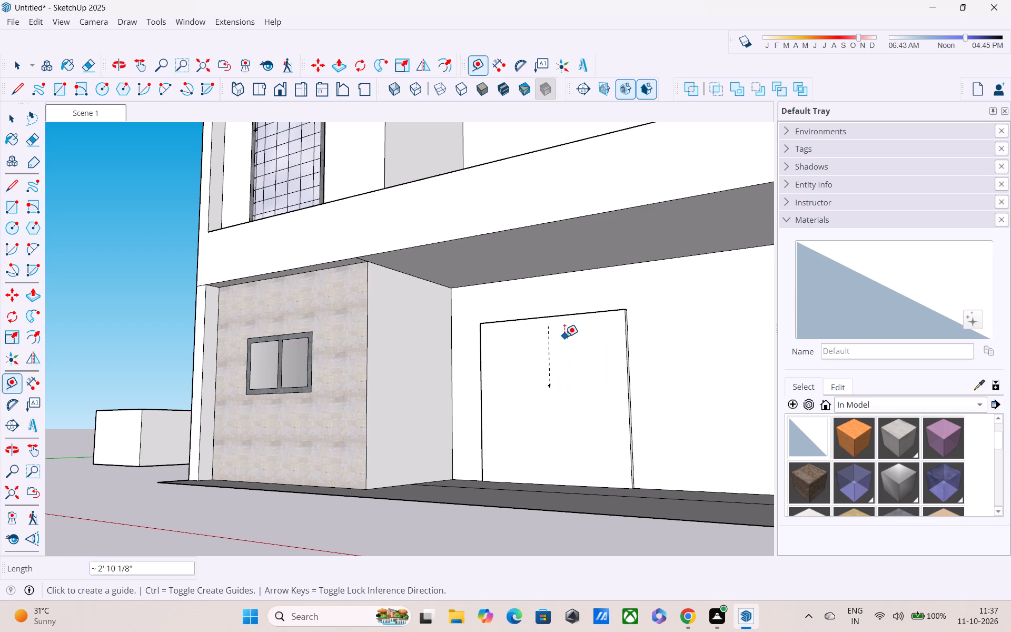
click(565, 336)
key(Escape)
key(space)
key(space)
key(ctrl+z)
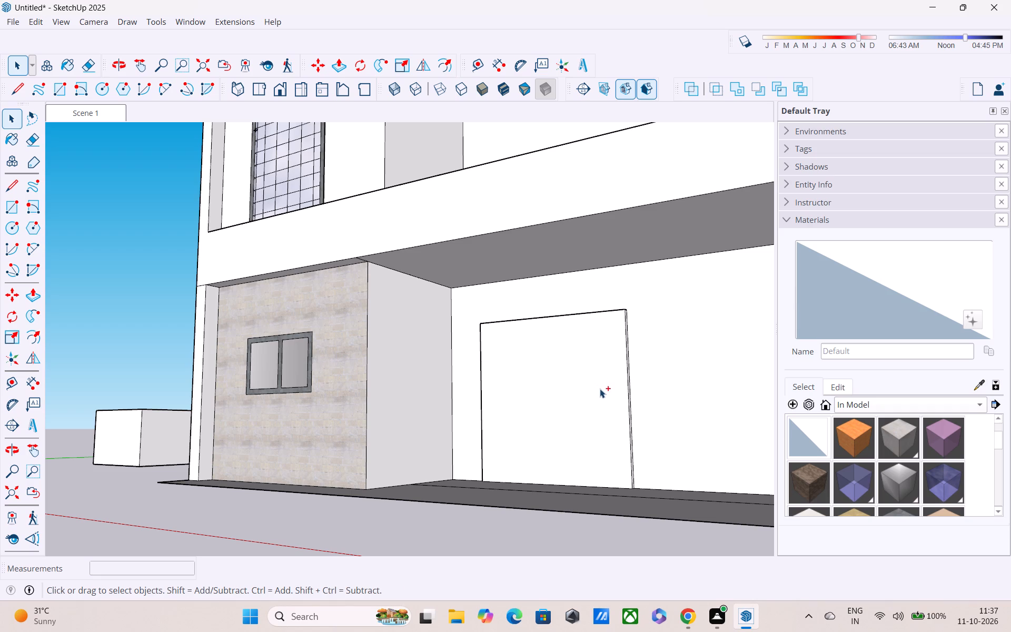
Place a horizontal guide 6" below the door panel's top edge.
scroll(602, 319, up, 3)
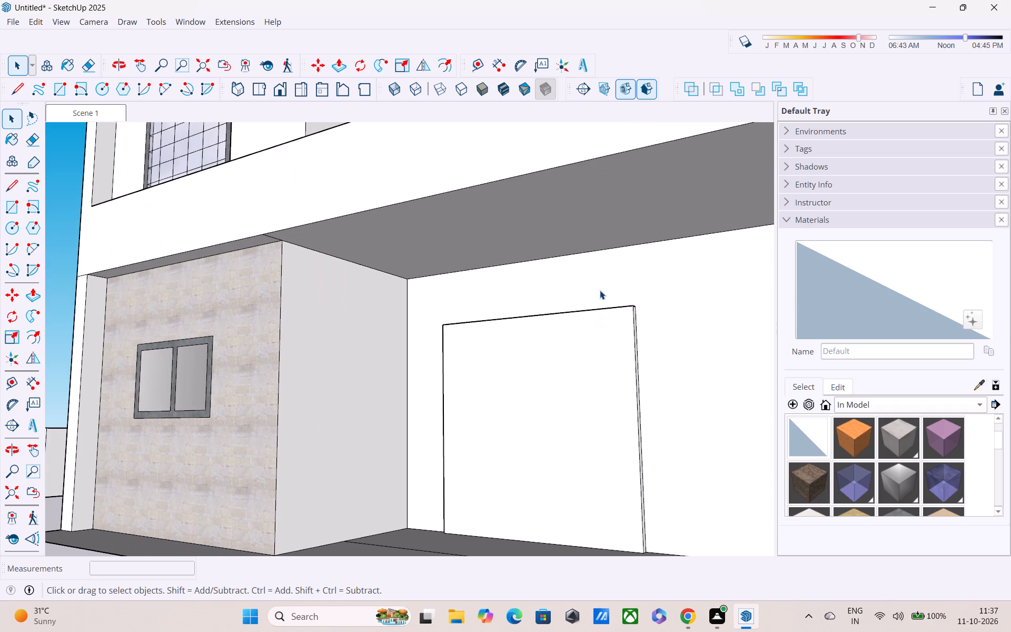
key(t)
click(589, 307)
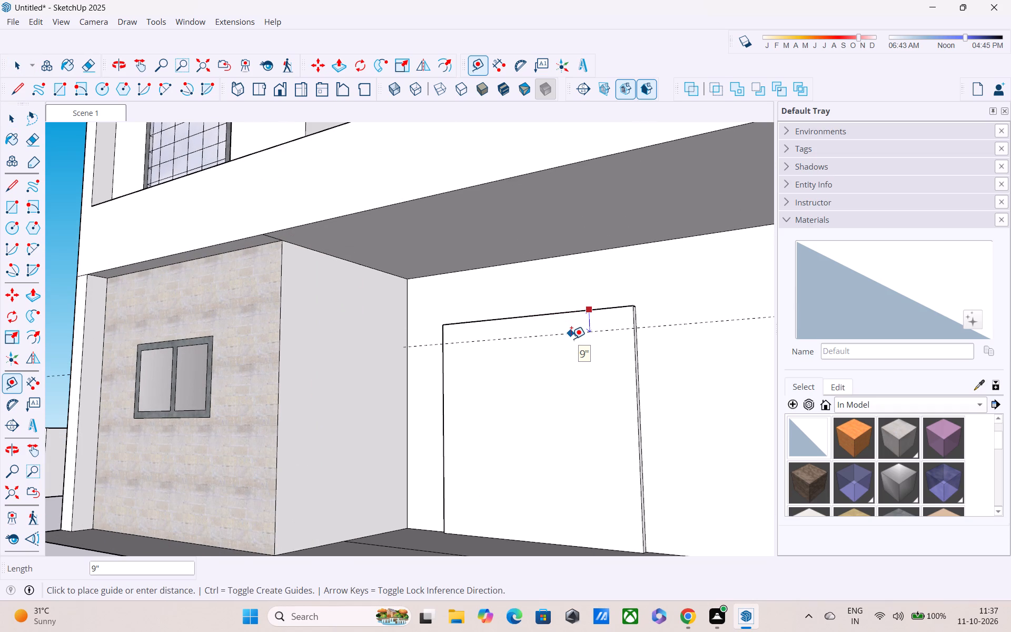
text(6")
key(Return)
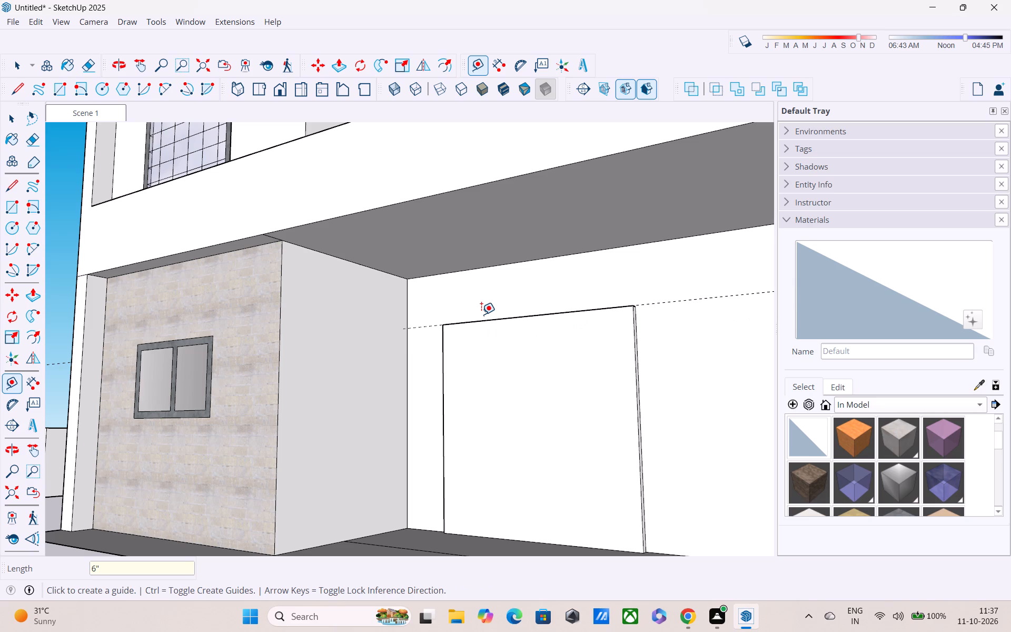
click(571, 311)
text(6")
key(Return)
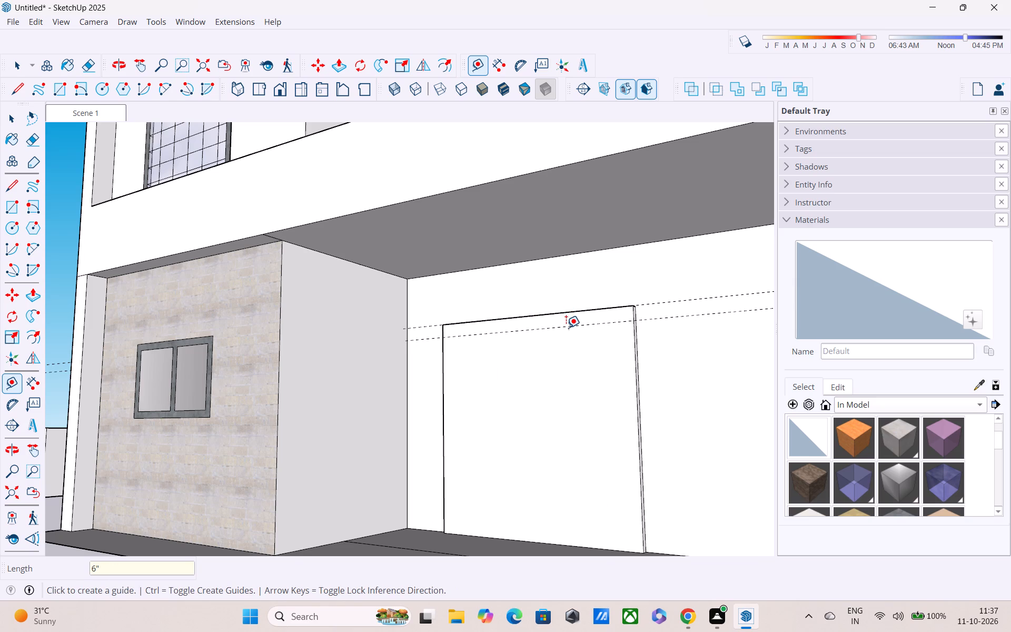
Place a vertical guide 6" inward from the door panel's side edge nearest the textured window wall.
click(442, 392)
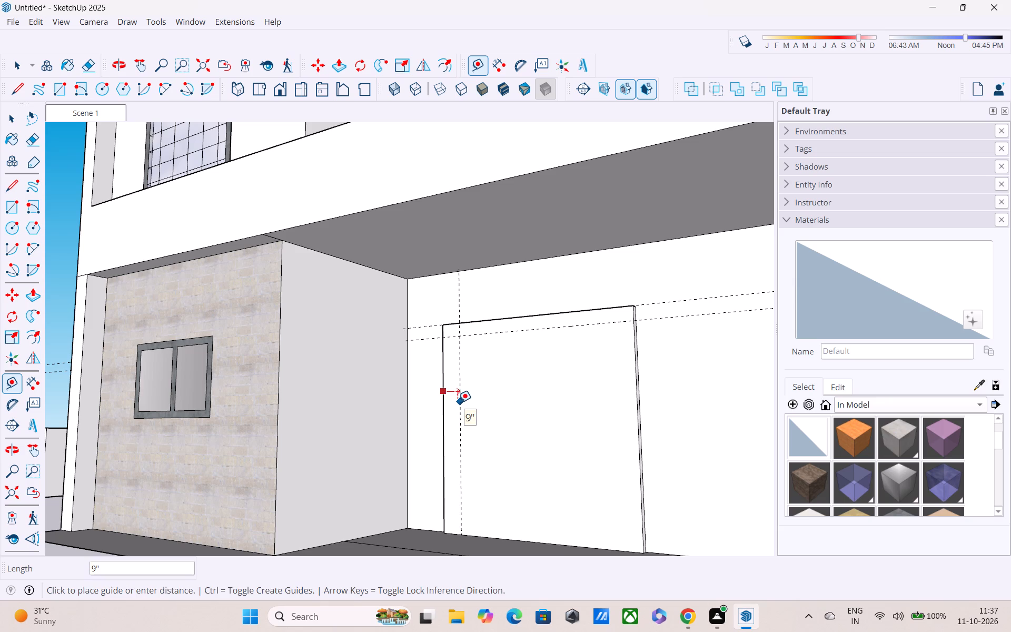
text(6")
key(Return)
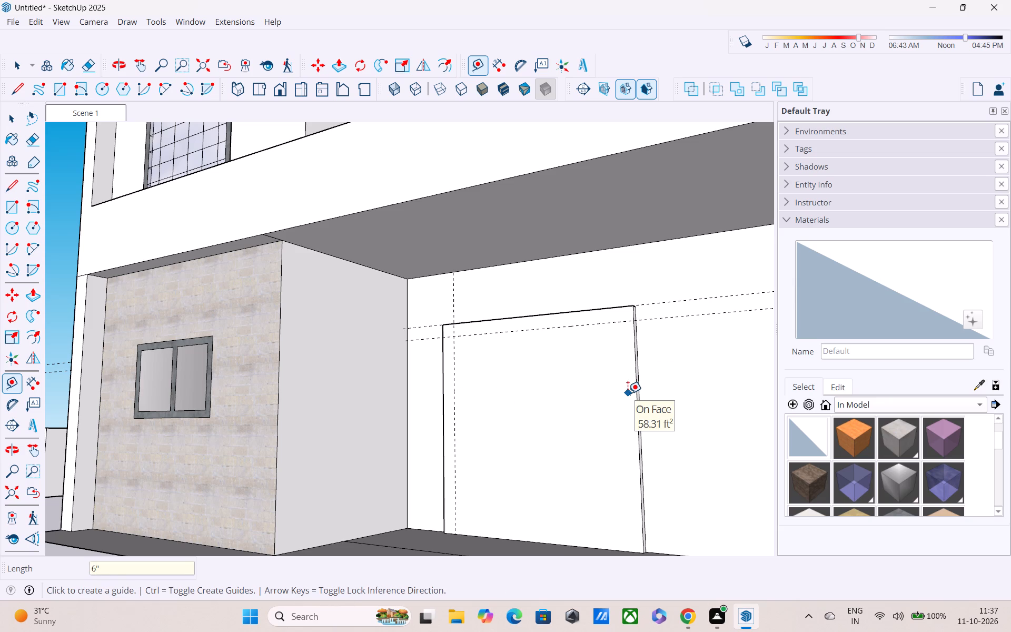
scroll(614, 388, up, 2)
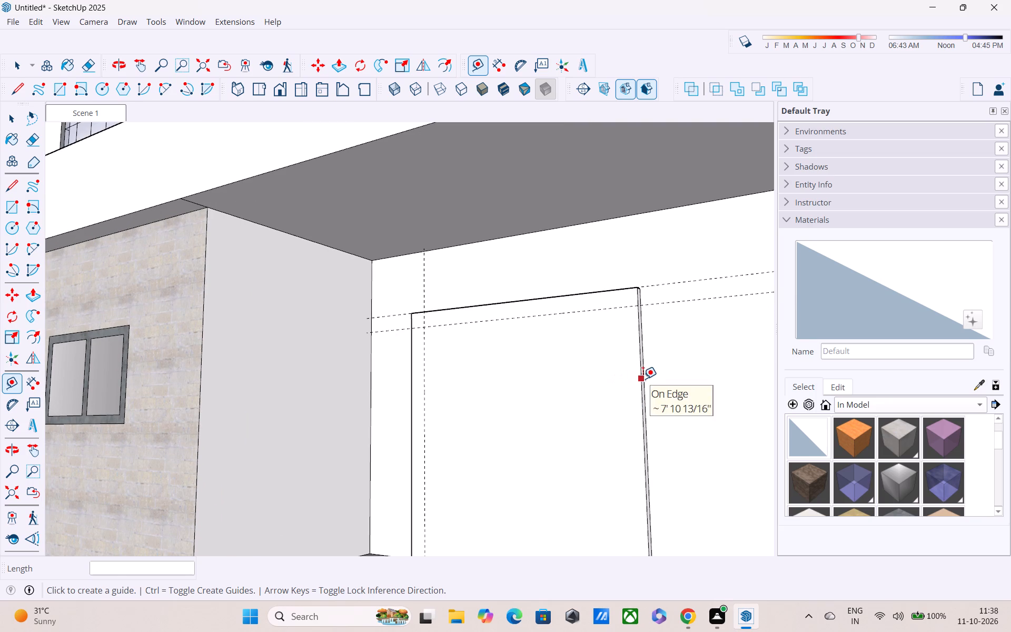
Place a vertical guide 6" inward from the door panel's side edge farthest from the textured window wall.
click(643, 379)
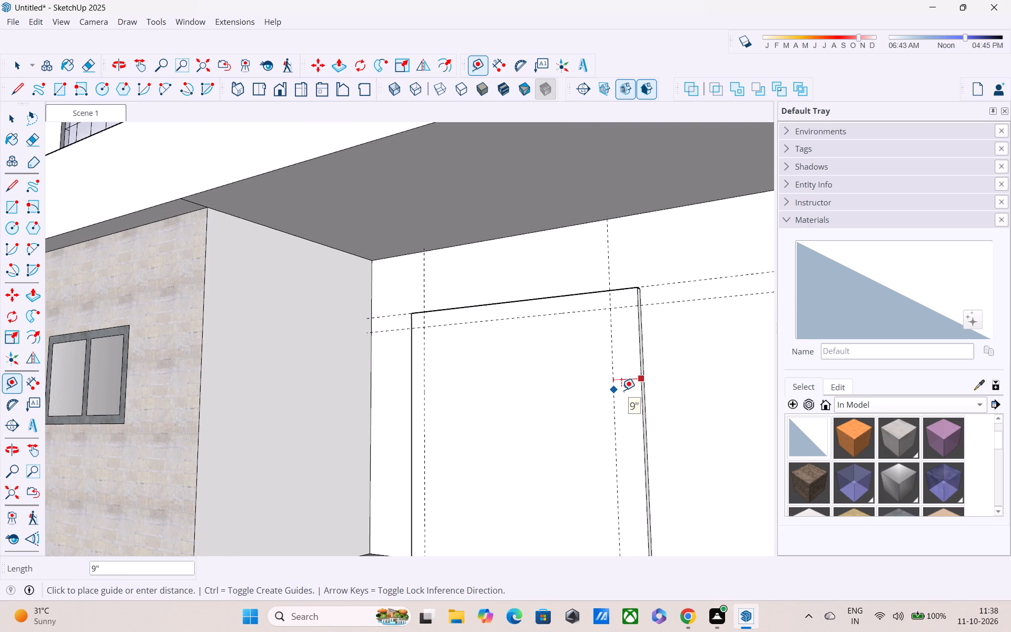
text(6")
key(Return)
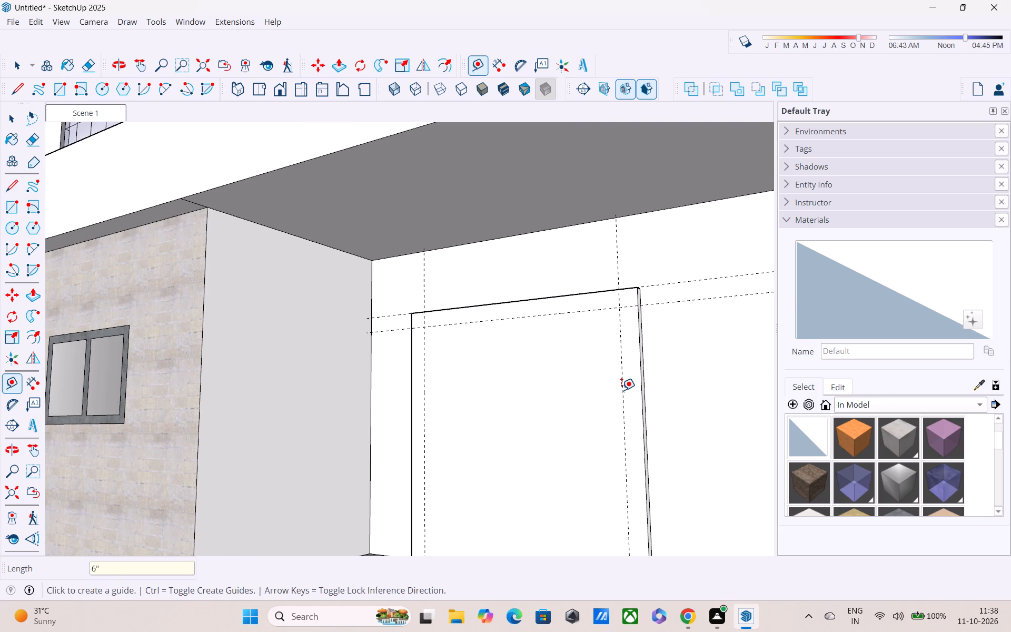
Place a horizontal guide 6" above the door panel's bottom edge.
scroll(599, 397, down, 2)
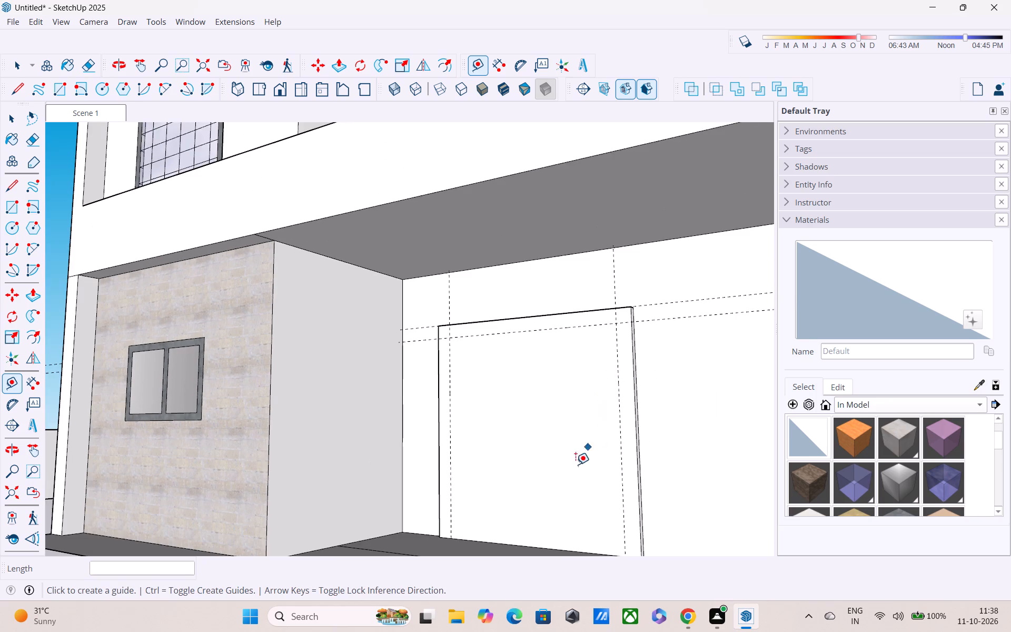
middle_drag(576, 465, 583, 425)
middle_drag(579, 520, 576, 564)
click(548, 547)
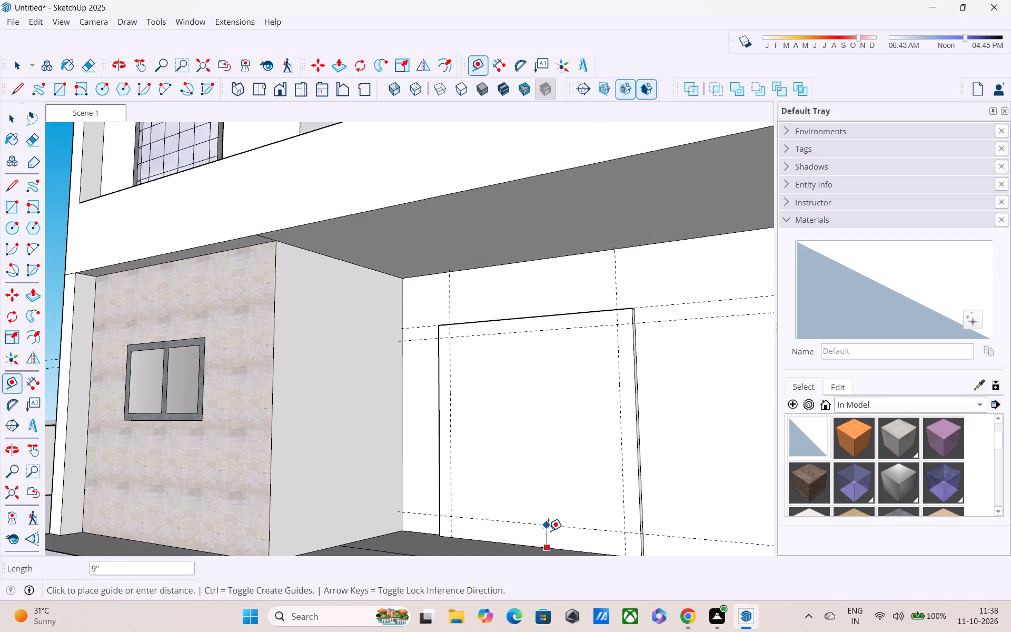
text(6")
key(Return)
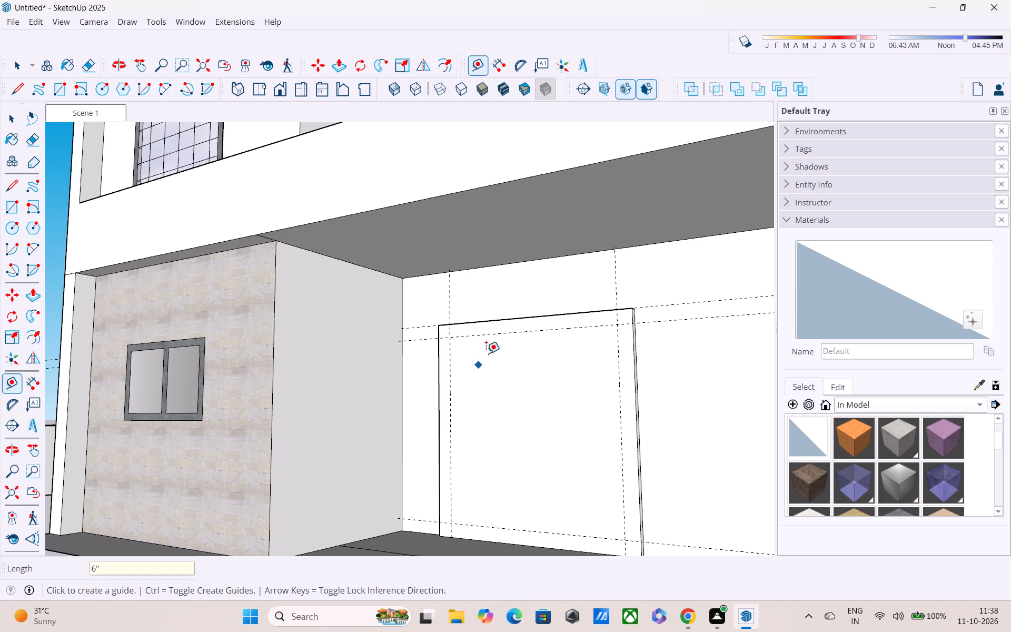
Place a vertical guide down the middle of the door panel, from the upper horizontal guide to the lower one.
click(532, 334)
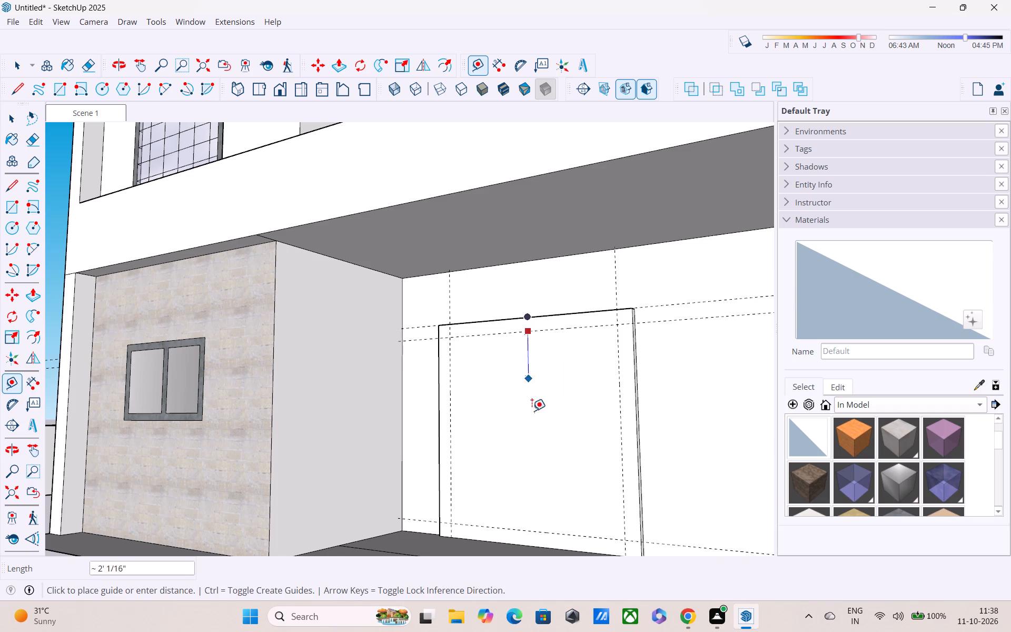
click(533, 529)
middle_drag(531, 468, 625, 456)
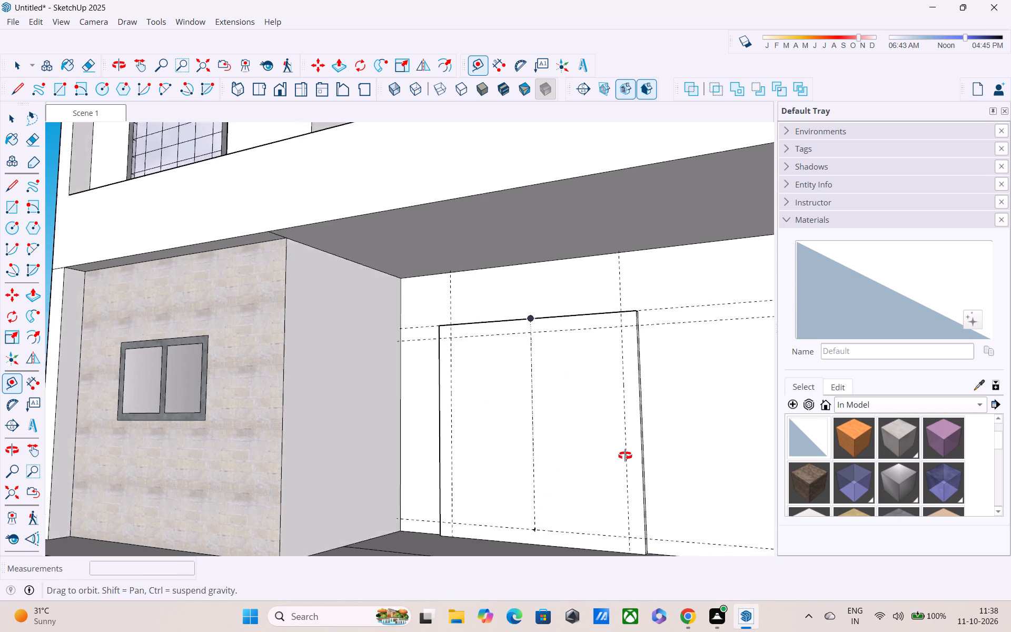
middle_drag(625, 456, 648, 451)
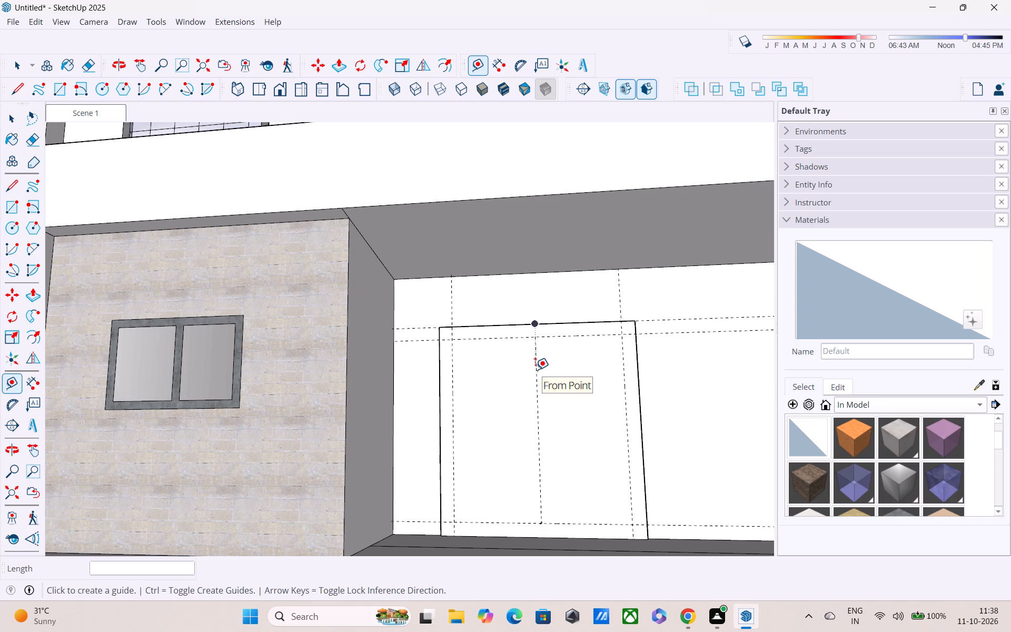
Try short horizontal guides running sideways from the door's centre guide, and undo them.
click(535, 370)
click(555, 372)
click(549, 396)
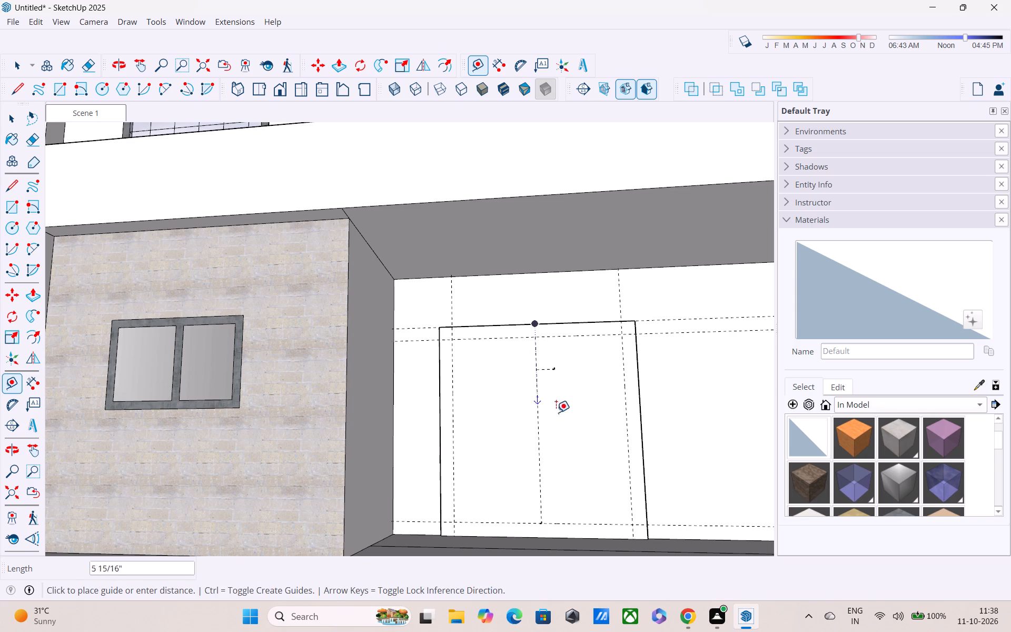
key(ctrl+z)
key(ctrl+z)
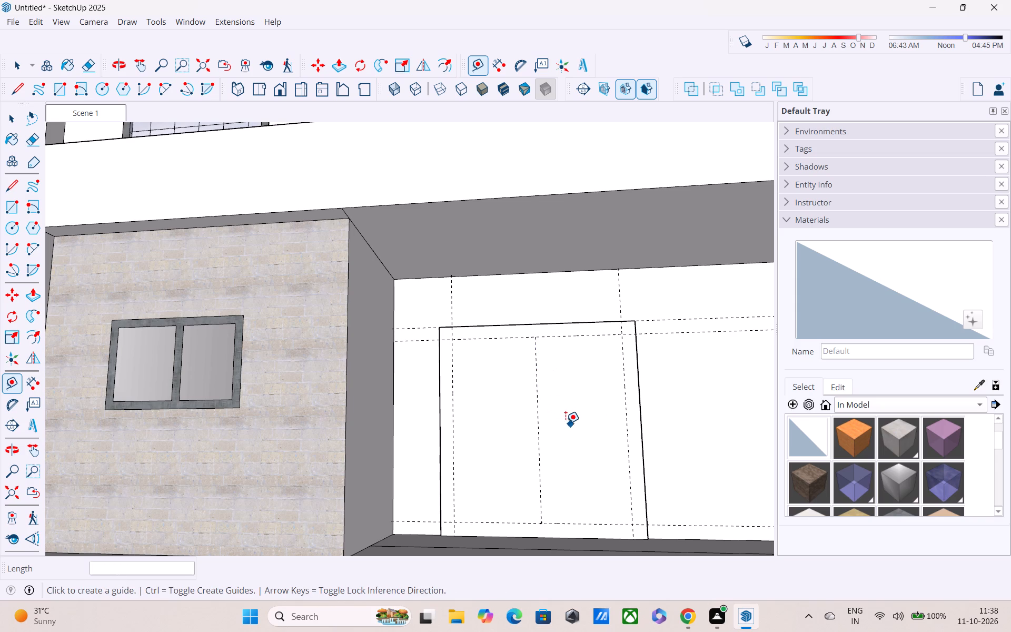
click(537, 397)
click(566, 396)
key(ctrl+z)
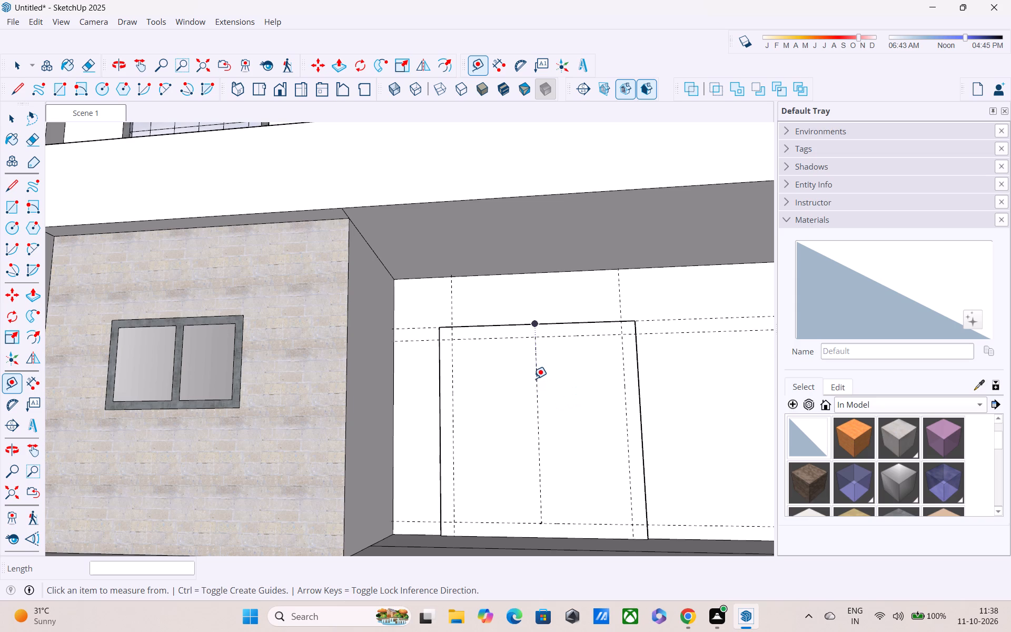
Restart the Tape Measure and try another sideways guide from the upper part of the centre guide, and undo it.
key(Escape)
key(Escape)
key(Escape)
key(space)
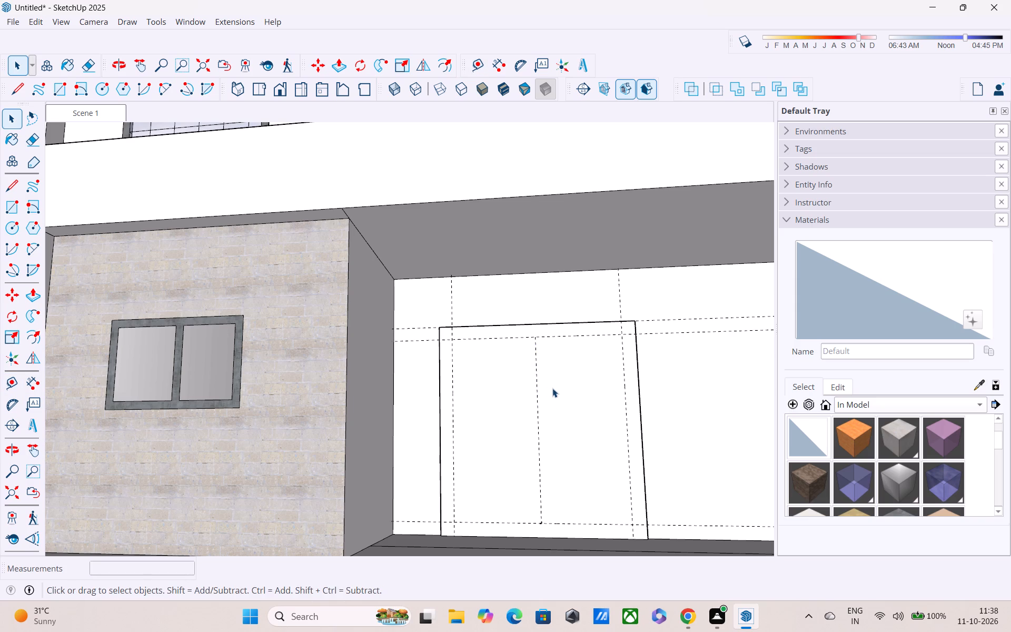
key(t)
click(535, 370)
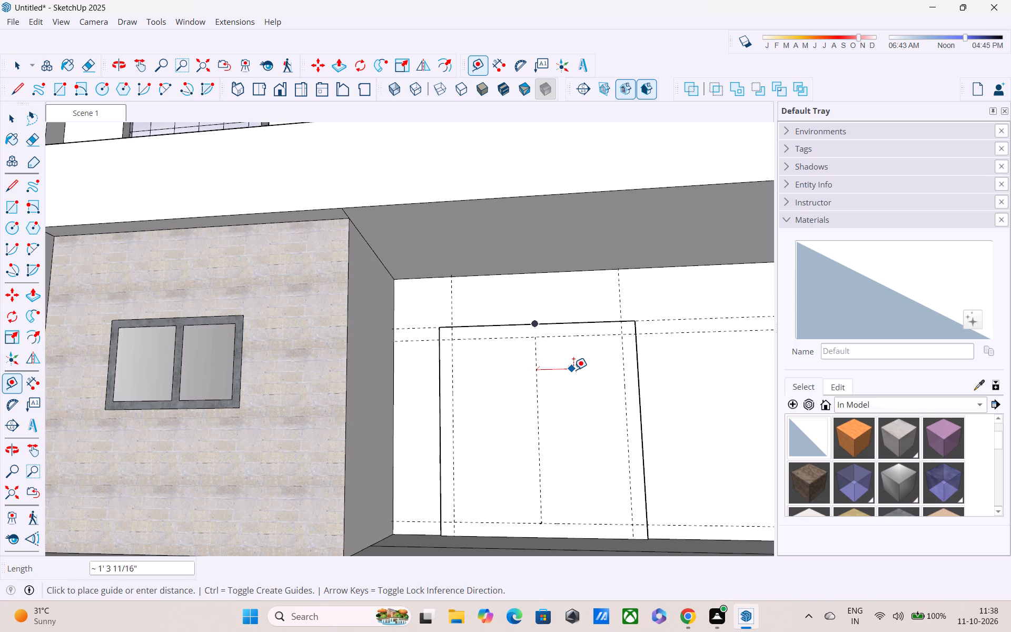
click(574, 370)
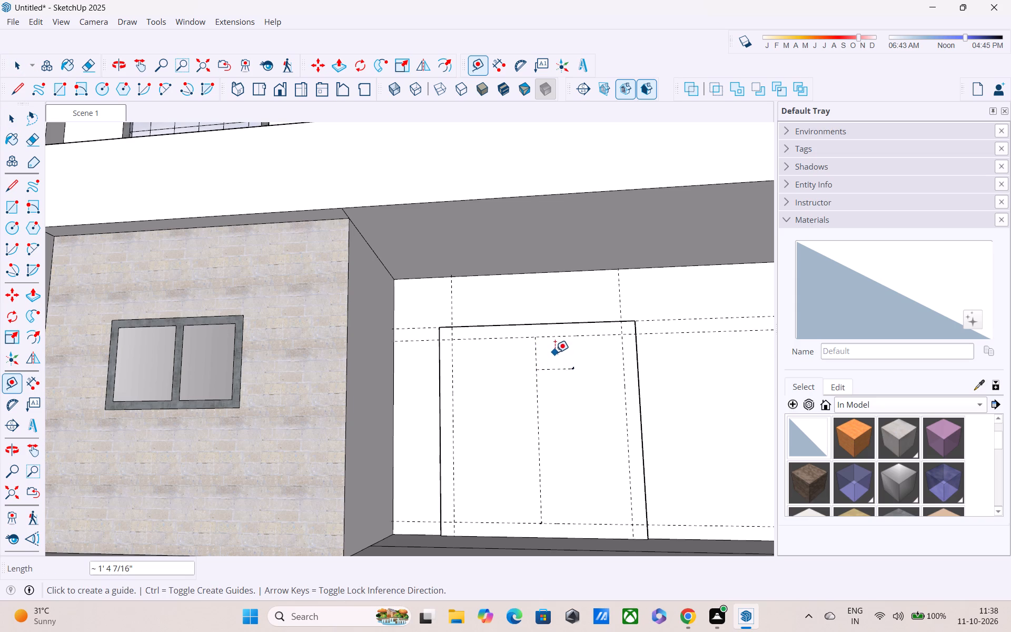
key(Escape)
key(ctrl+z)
Place a vertical guide beside the door's centre guide, about 2' 9" inward from the side guide farthest from the textured wall.
click(624, 371)
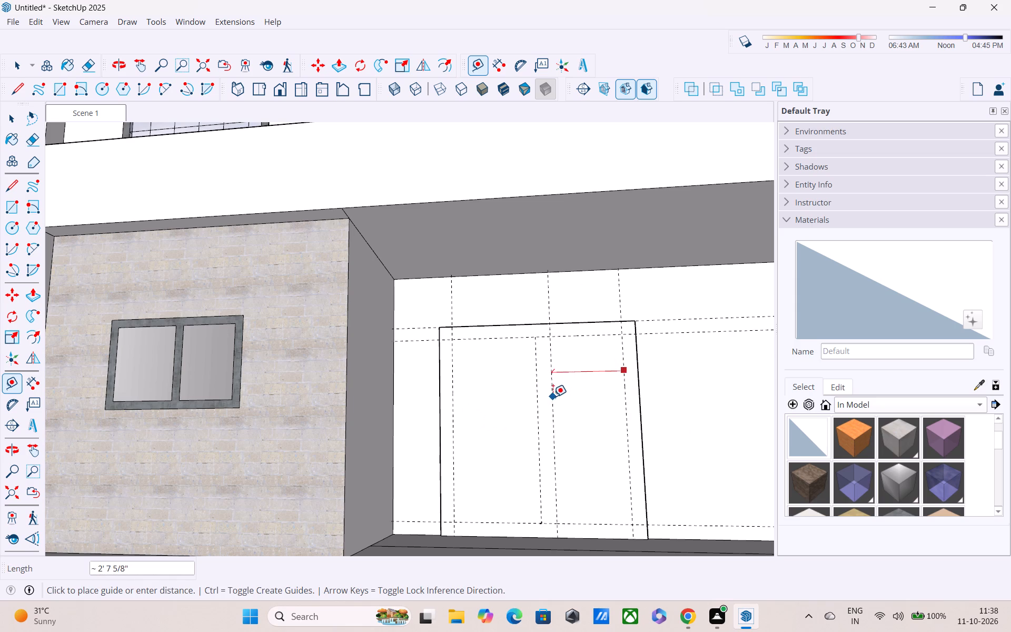
scroll(549, 397, up, 3)
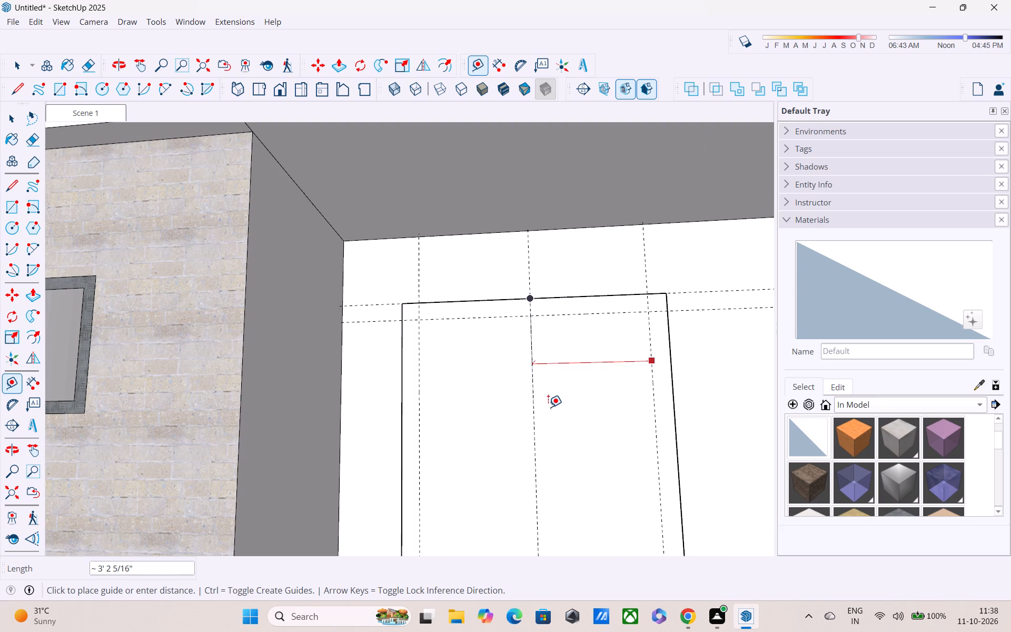
click(549, 408)
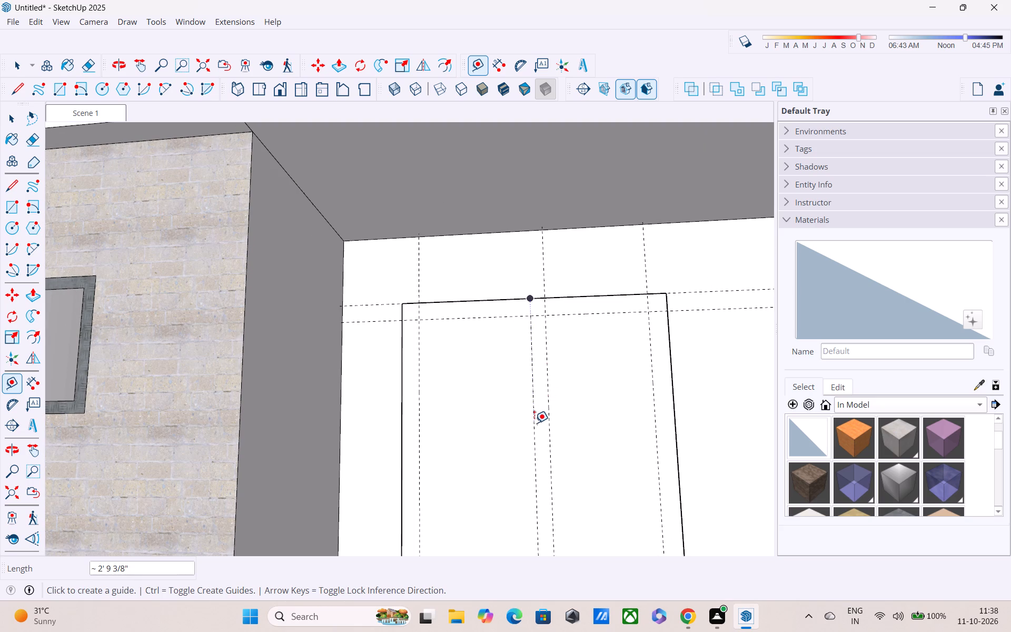
key(Escape)
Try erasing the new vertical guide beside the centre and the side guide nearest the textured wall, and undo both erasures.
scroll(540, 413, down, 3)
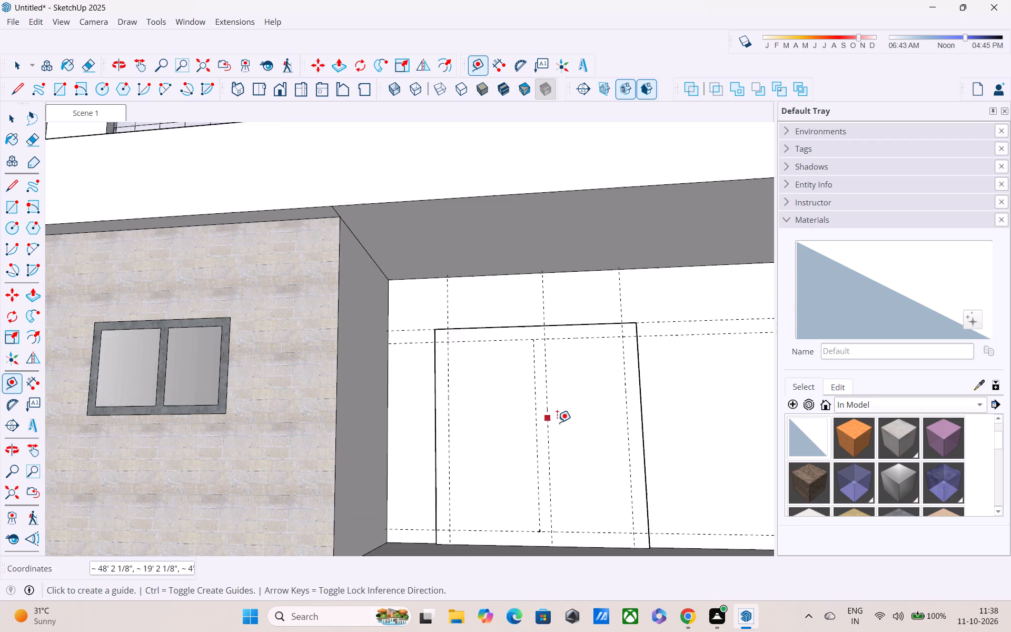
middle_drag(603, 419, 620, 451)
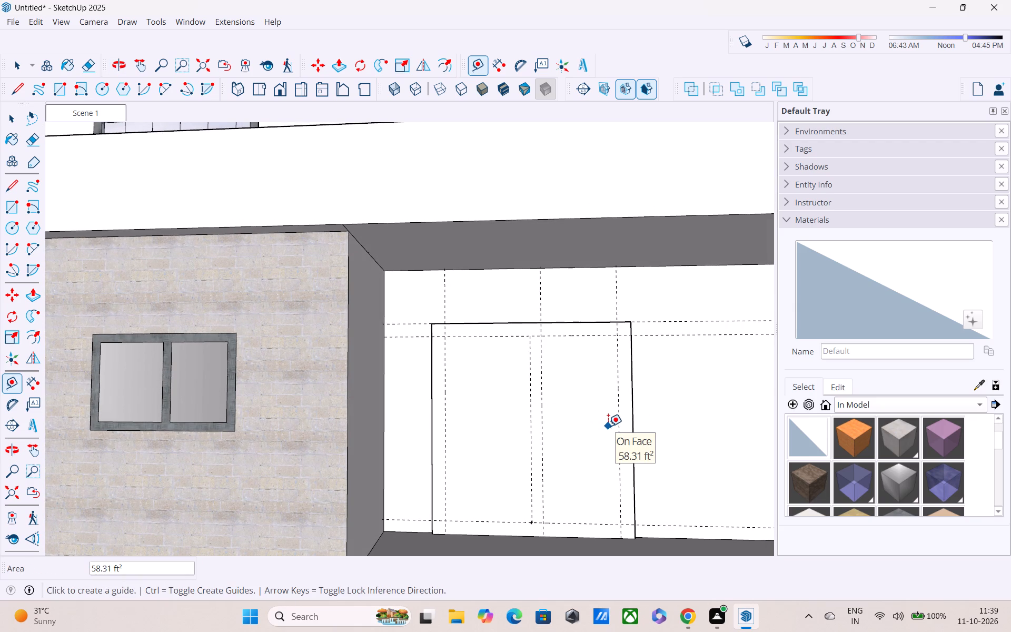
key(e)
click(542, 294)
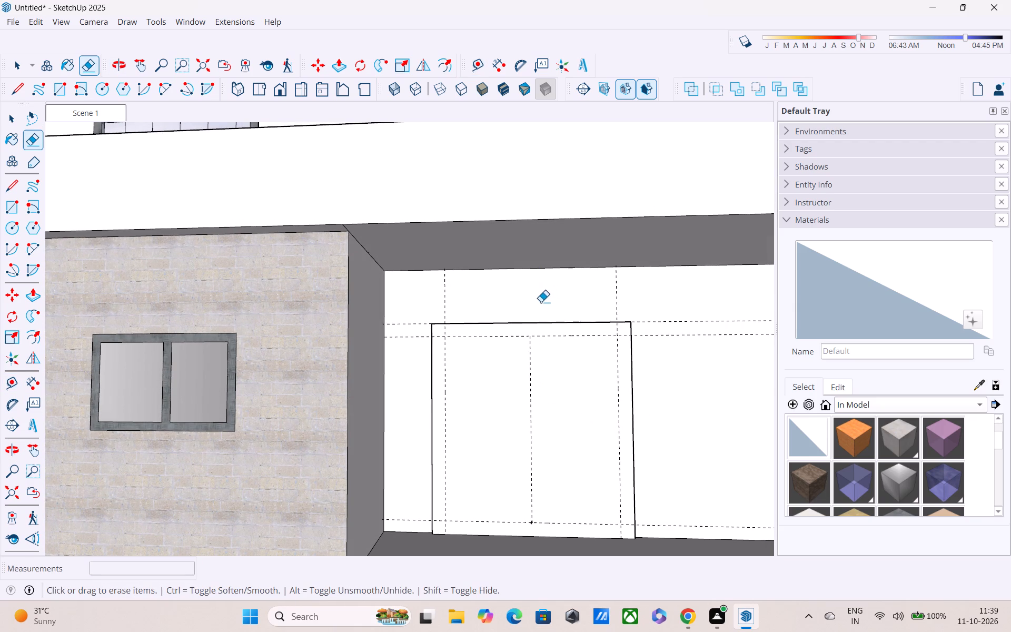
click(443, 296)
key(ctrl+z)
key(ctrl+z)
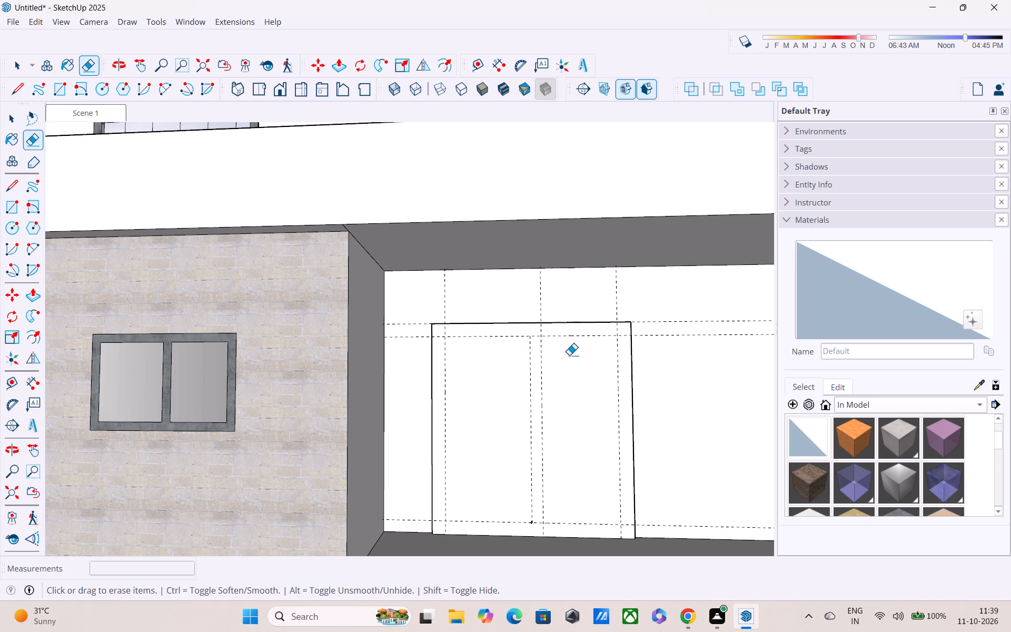
Draw a vertical line along the guide beside the centre guide, from the upper horizontal guide to the lower one.
key(l)
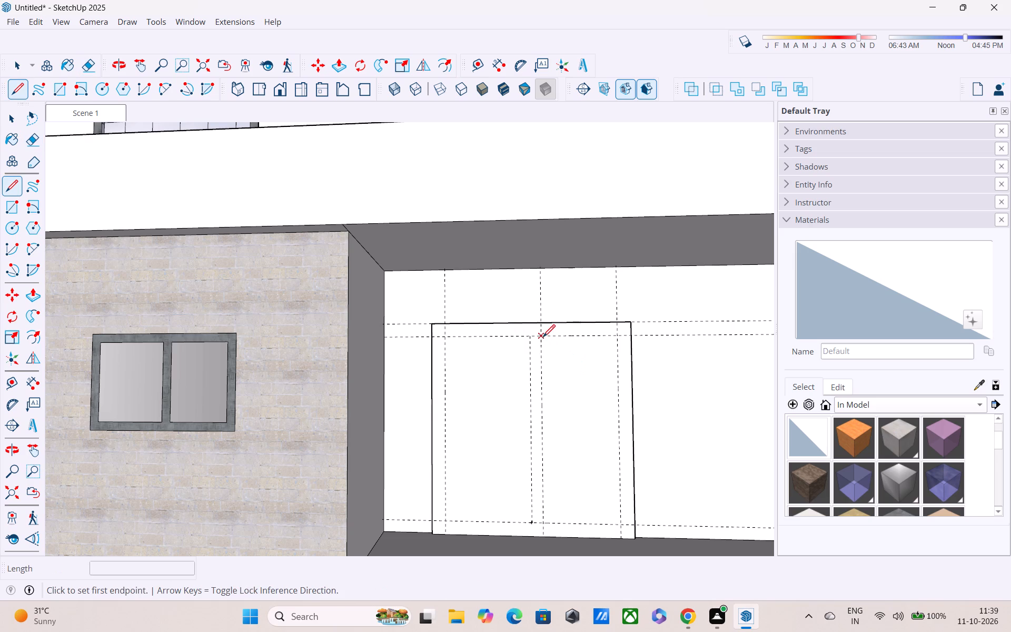
click(543, 338)
click(550, 522)
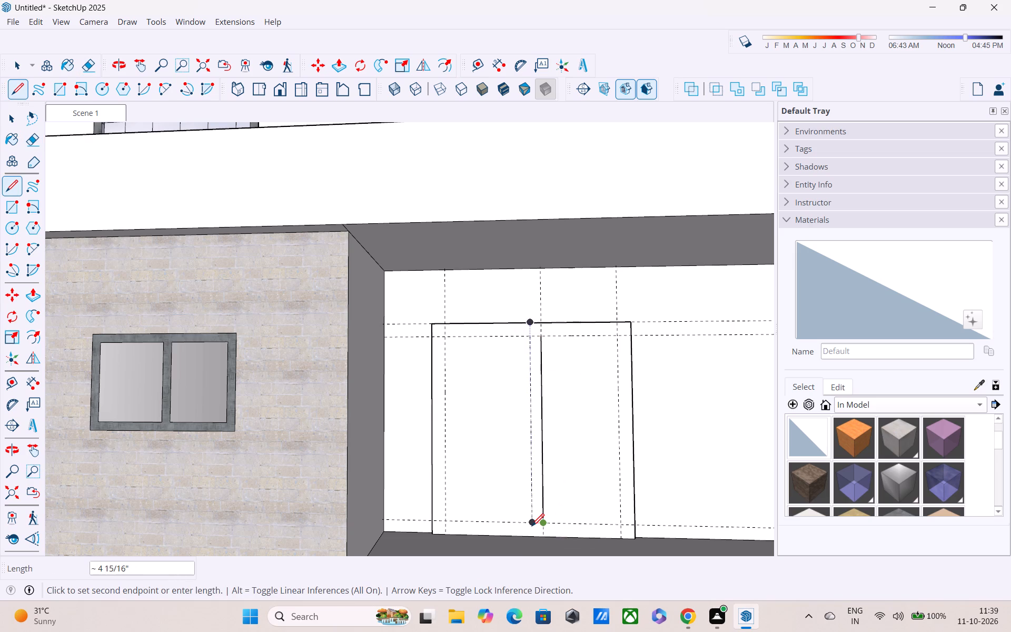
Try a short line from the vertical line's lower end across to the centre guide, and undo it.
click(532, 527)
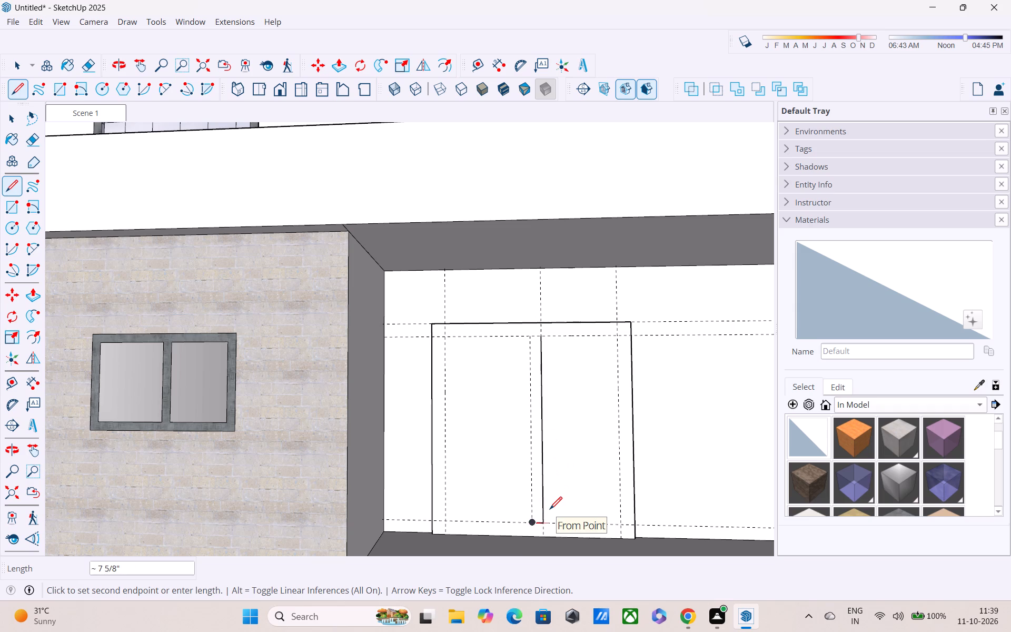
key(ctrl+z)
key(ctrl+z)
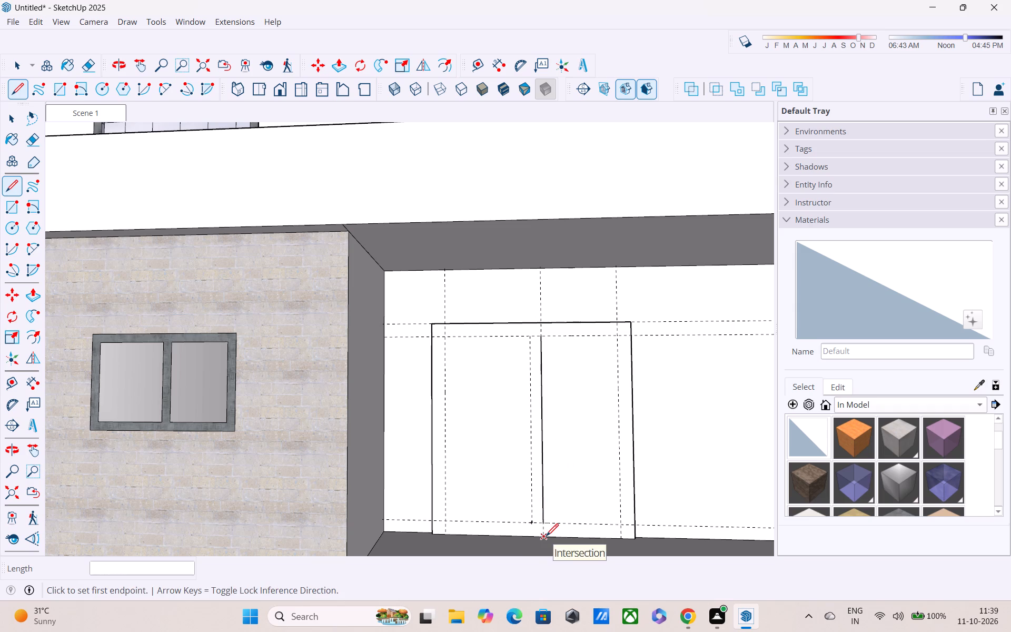
Draw a 6" line from the door's bottom edge up to the lower end of the vertical line.
click(546, 537)
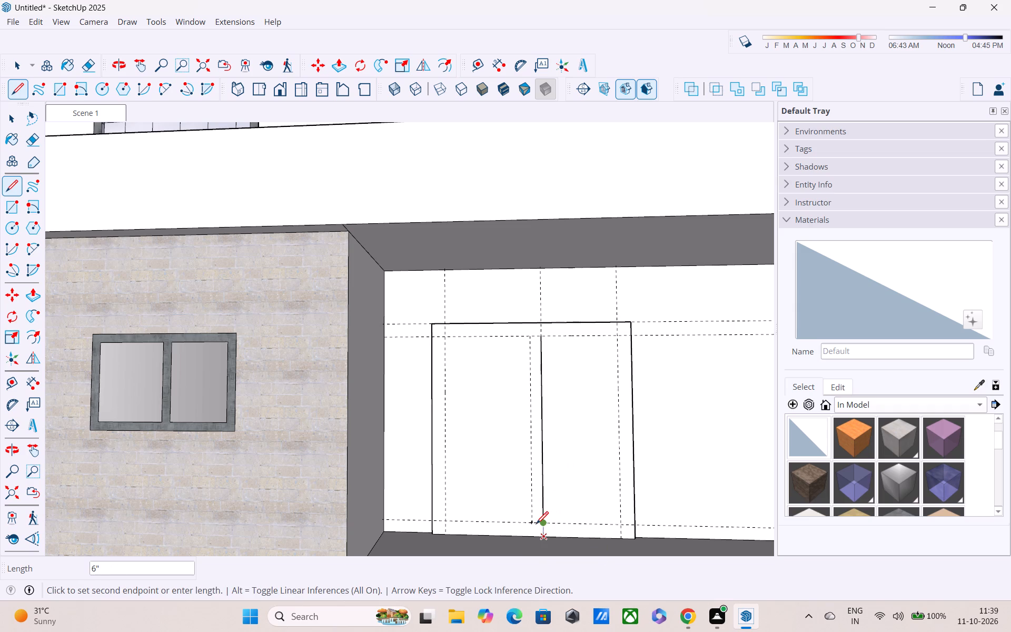
click(546, 521)
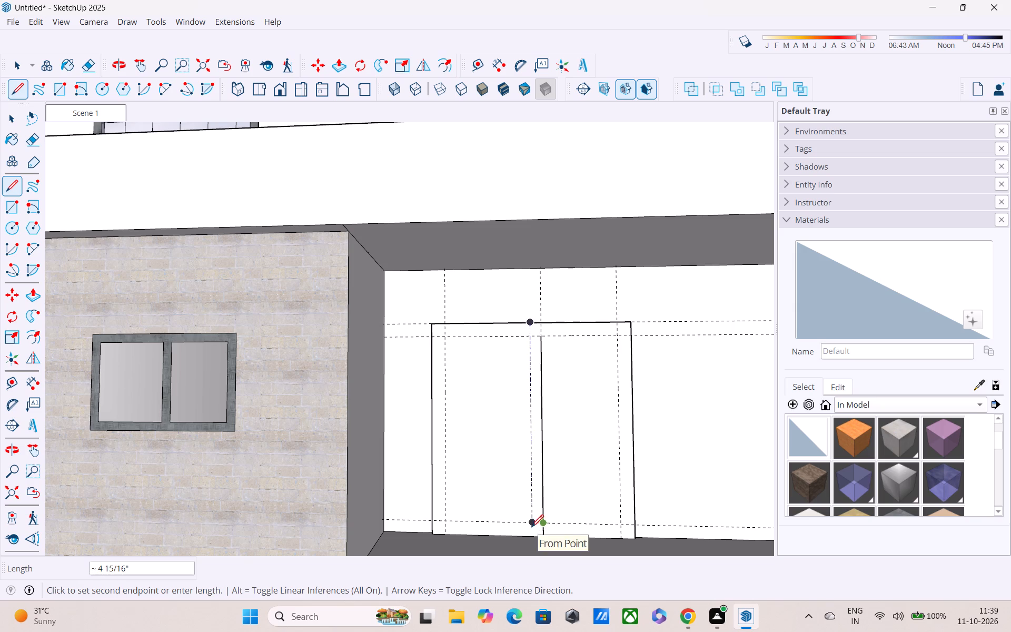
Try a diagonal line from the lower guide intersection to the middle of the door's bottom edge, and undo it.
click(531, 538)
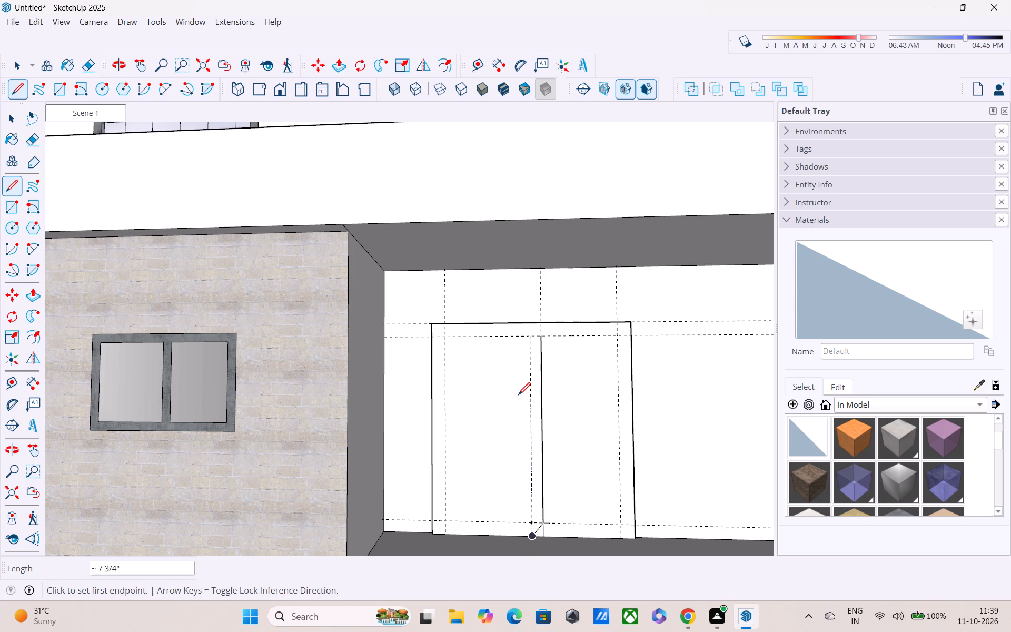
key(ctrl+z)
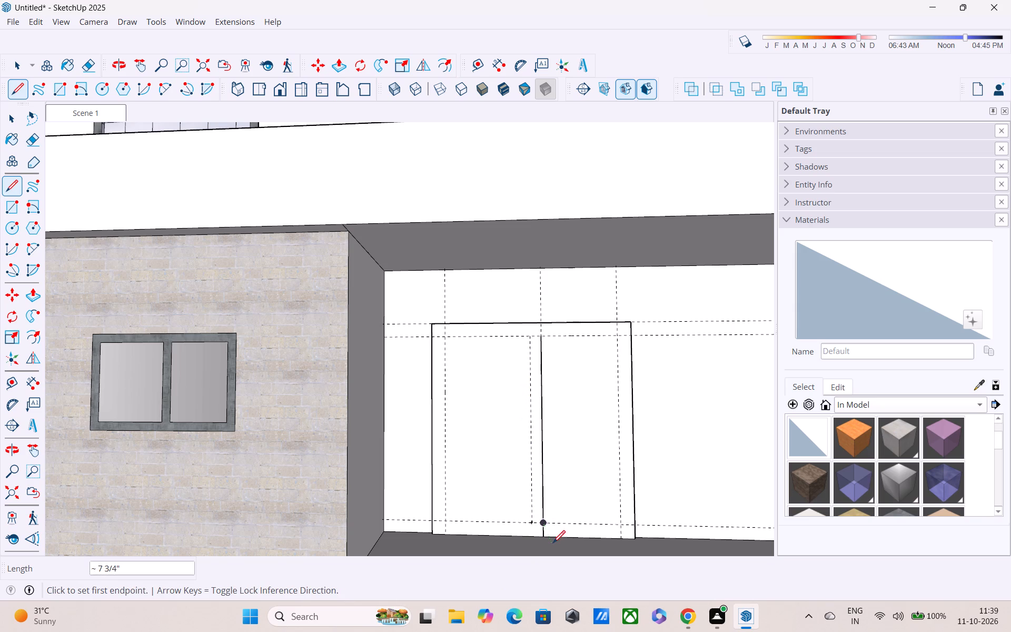
Draw a line about 5" long on the door's bottom edge, from the vertical line's foot to the edge's midpoint.
click(543, 541)
click(532, 534)
Draw a vertical line about 7' 5" long along the centre guide, from the upper horizontal guide to the door's bottom edge.
click(530, 339)
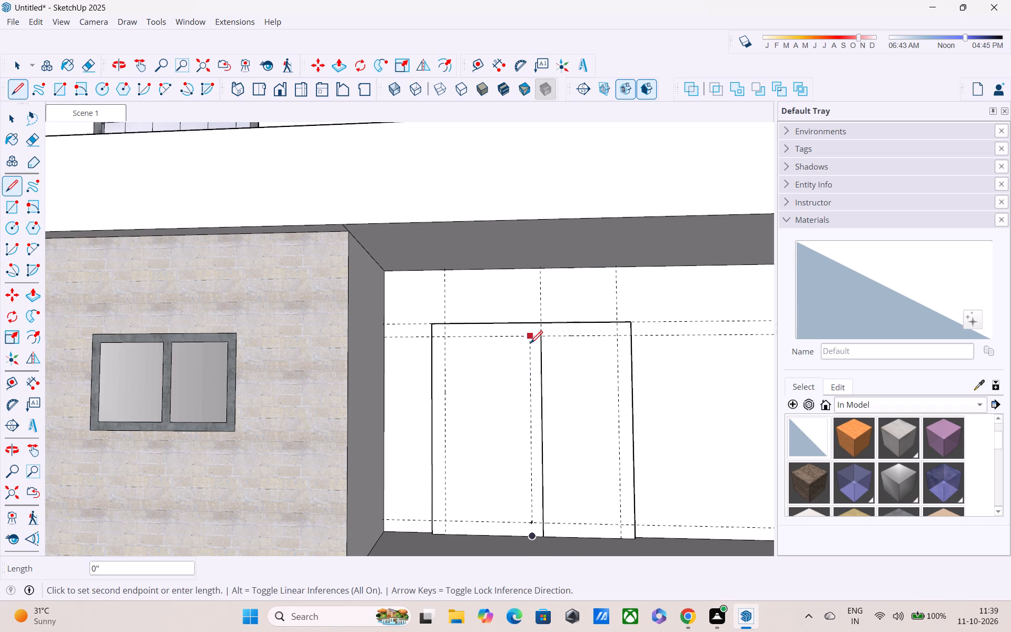
click(531, 543)
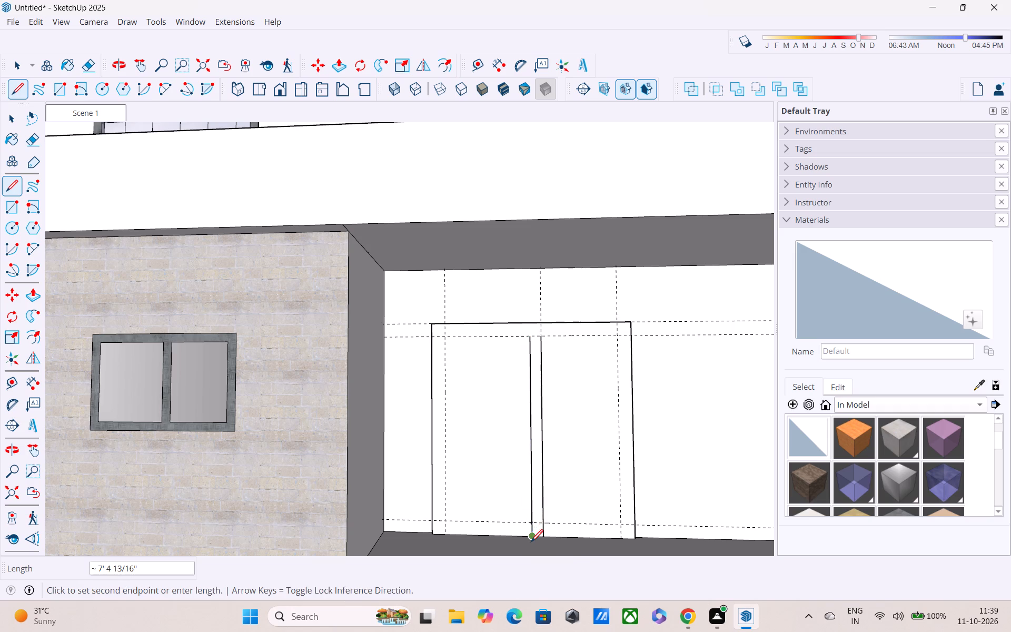
Extend both vertical lines of the central division across the 6" top frame band to the door's top edge.
click(530, 341)
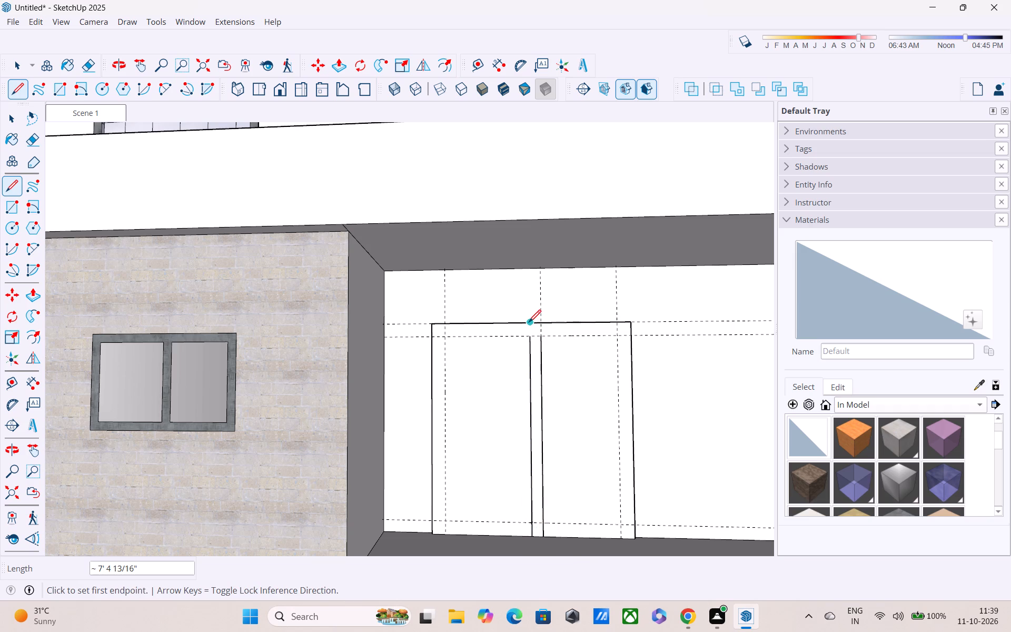
click(530, 327)
click(529, 349)
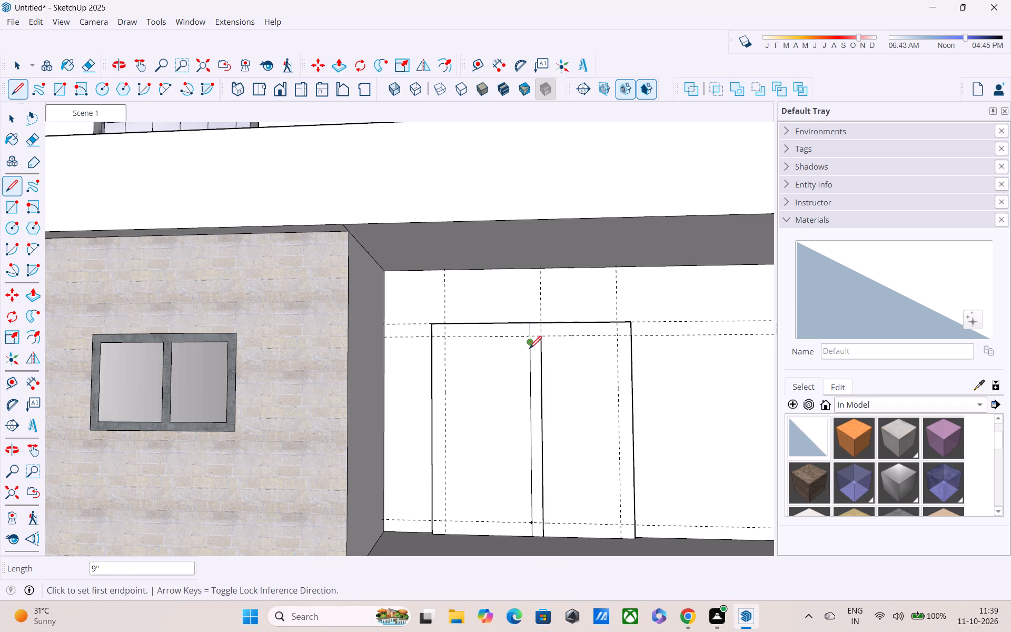
click(538, 342)
click(541, 325)
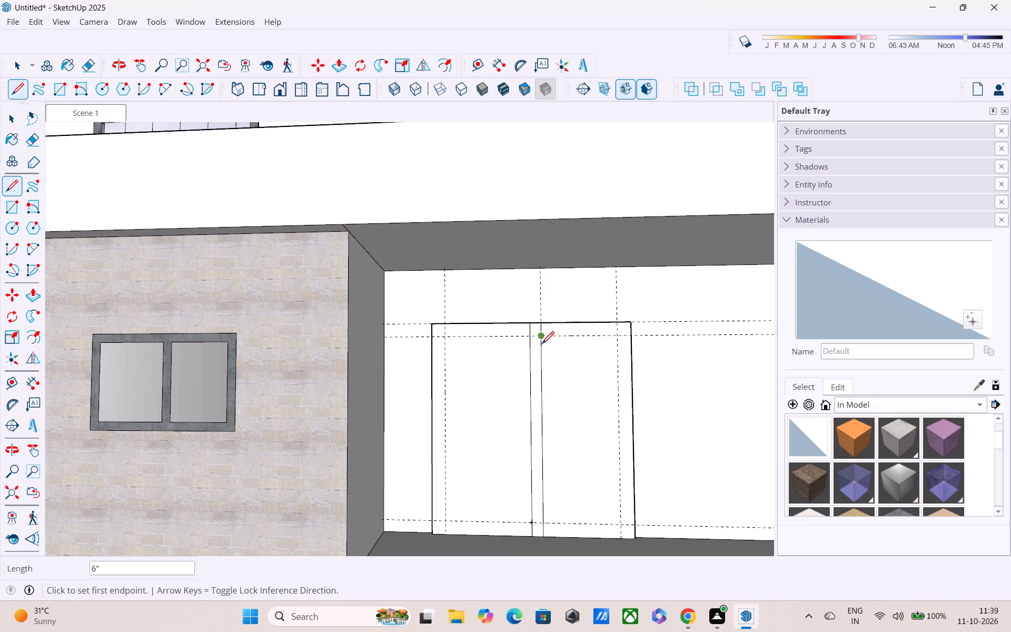
Draw the inner frame outline along the guide lines, about 6' 11" high, leaving the bottom open between the central division's lines.
click(444, 340)
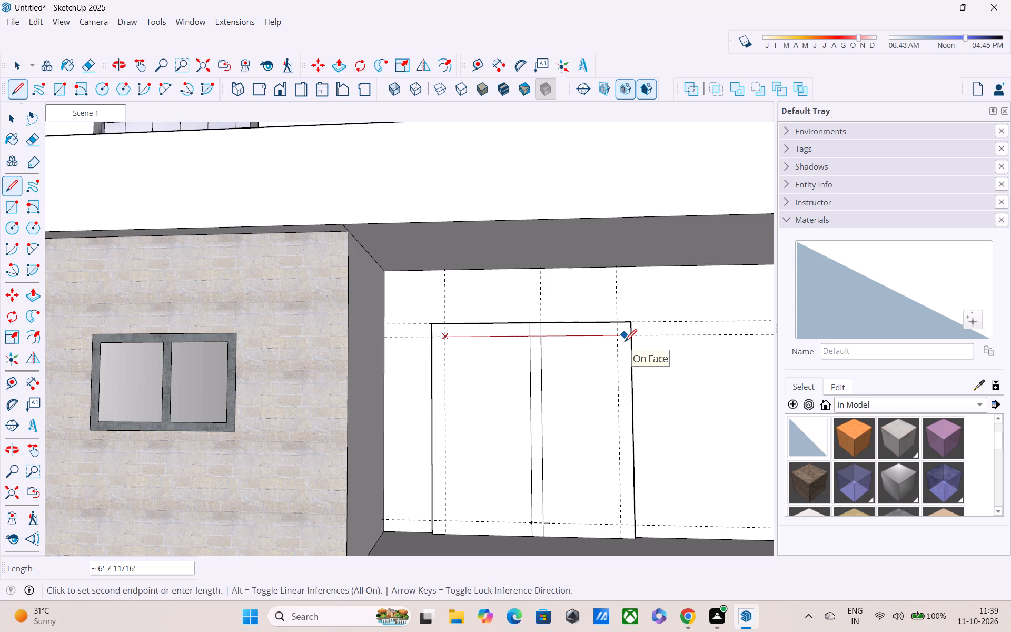
click(618, 339)
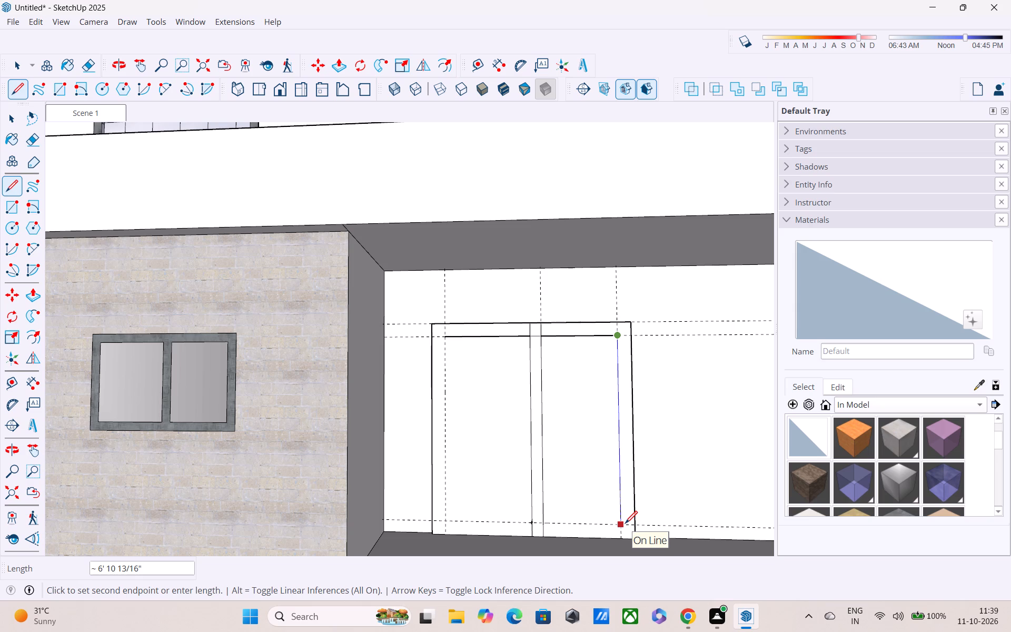
click(625, 525)
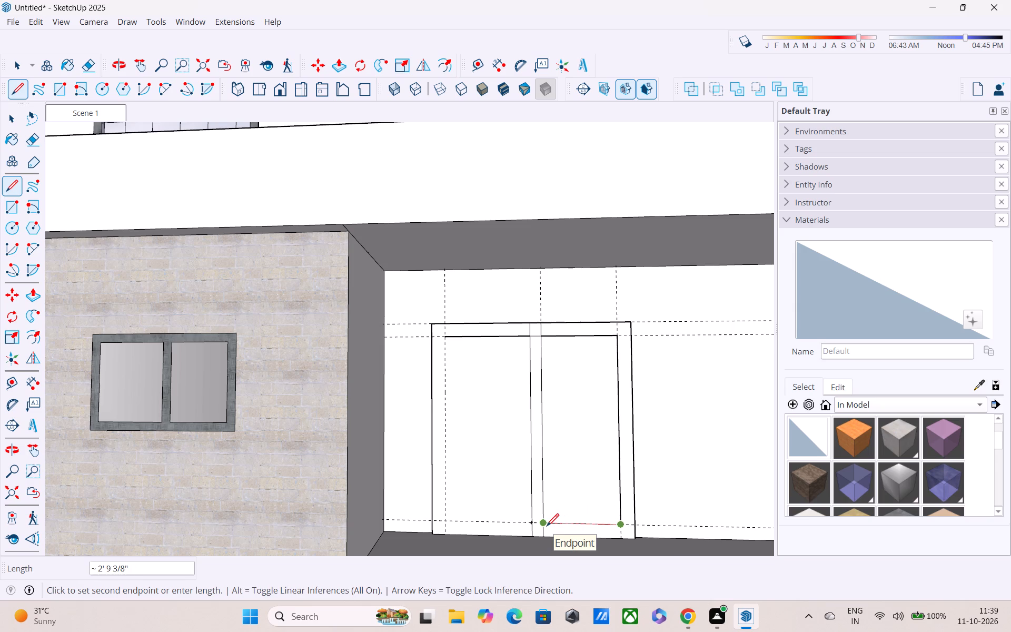
click(547, 527)
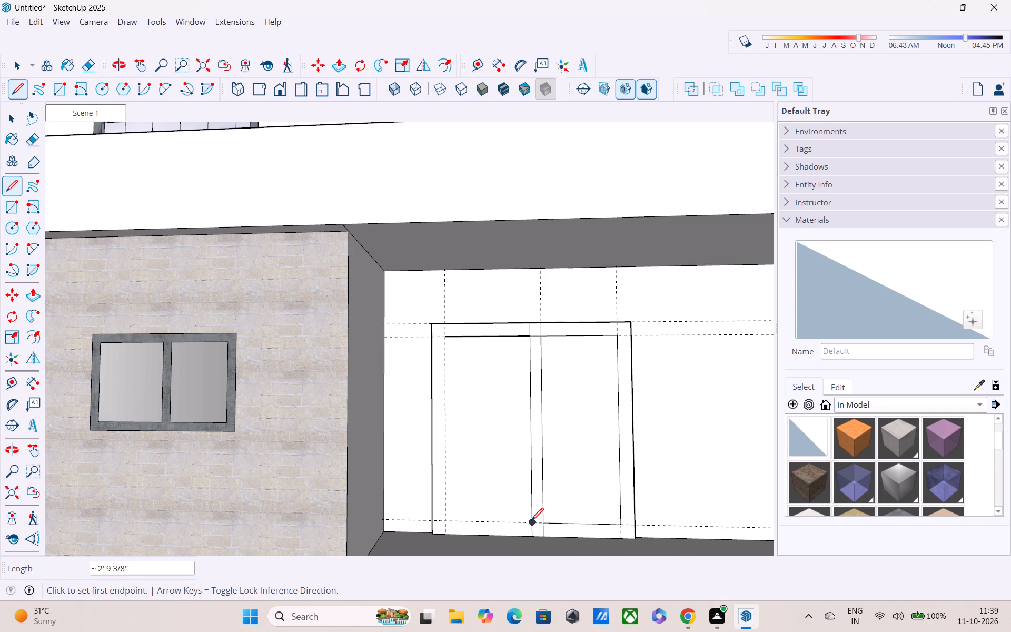
click(531, 521)
click(451, 526)
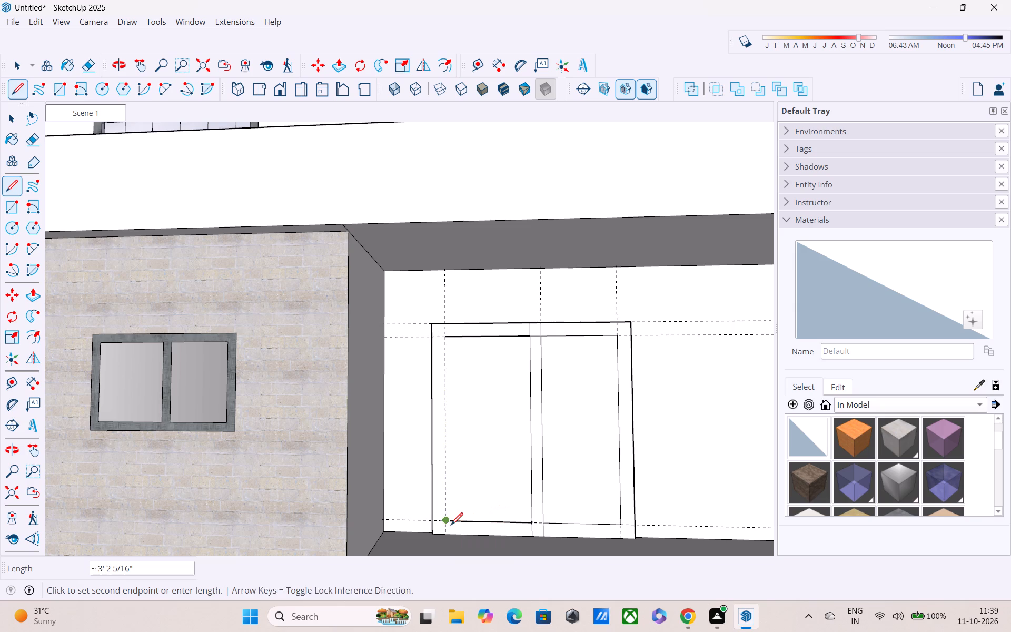
click(452, 339)
key(Escape)
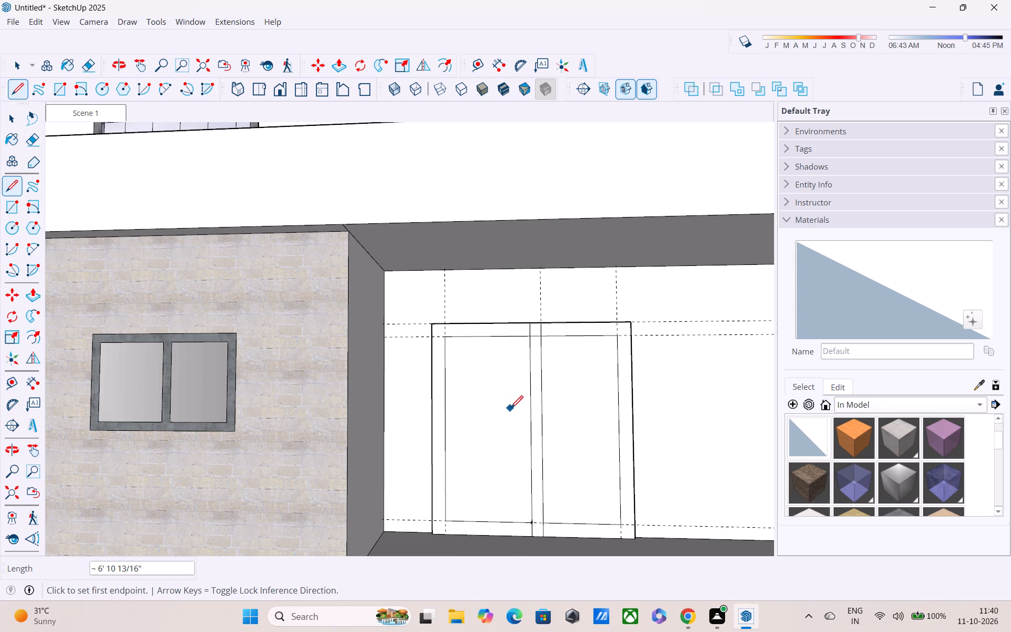
Erase the vertical guides and the two upper horizontal guides around the door.
key(e)
scroll(481, 347, up, 3)
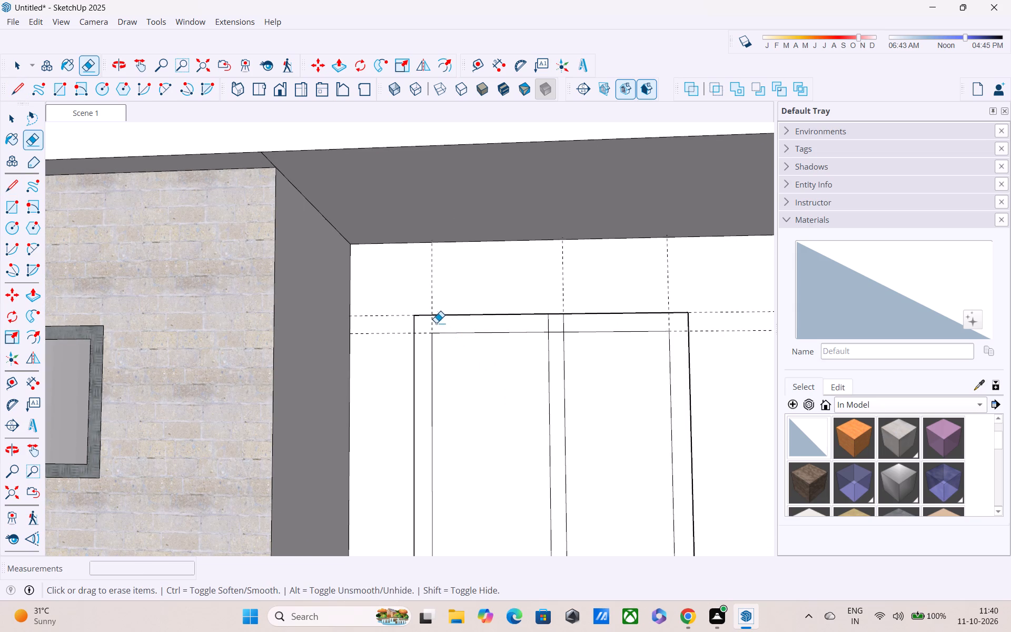
click(434, 322)
click(405, 315)
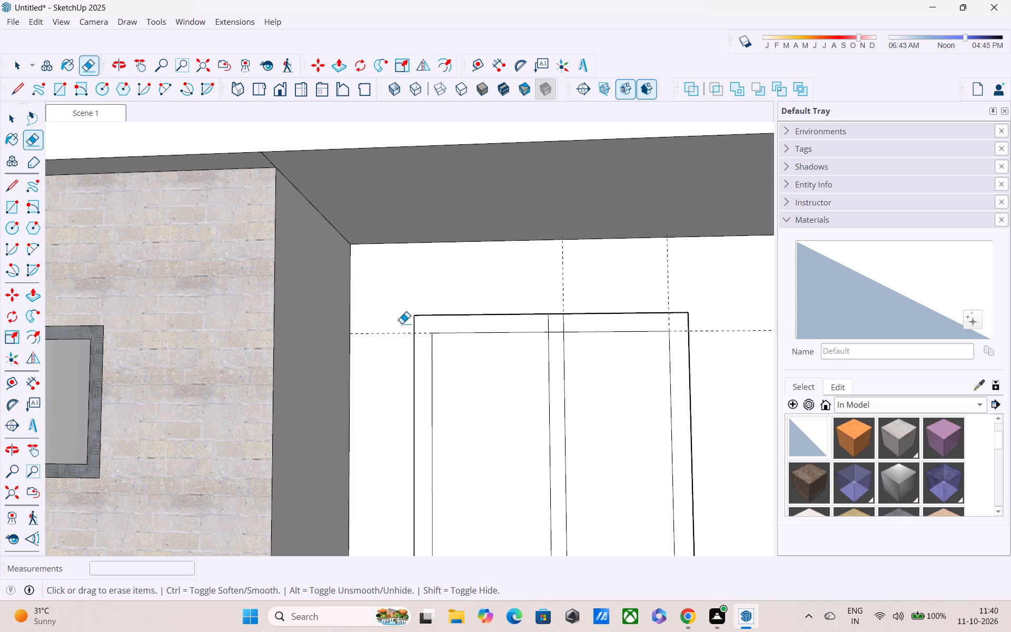
click(397, 335)
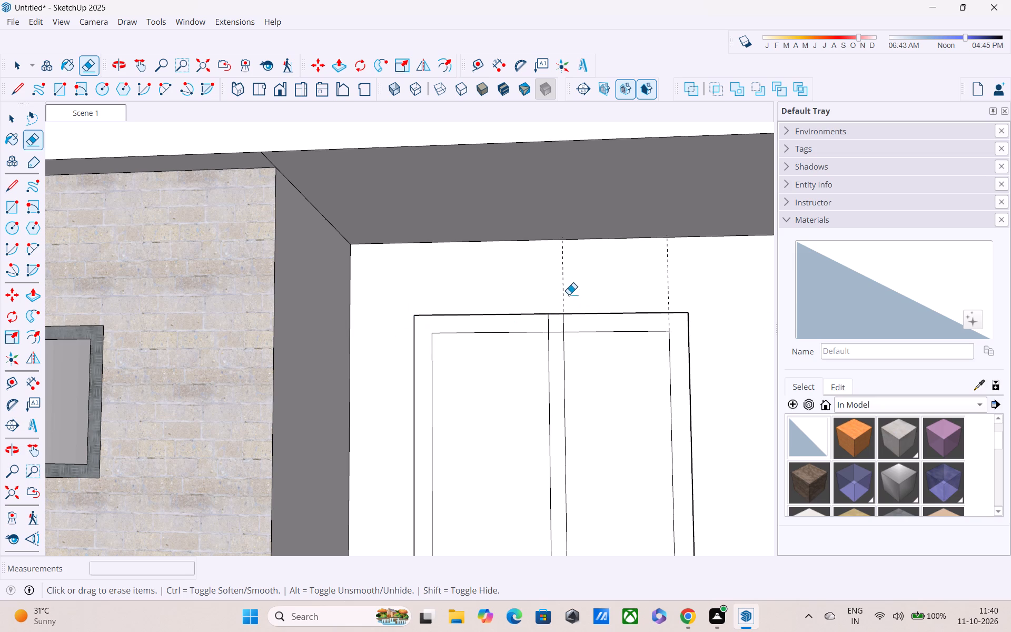
click(564, 292)
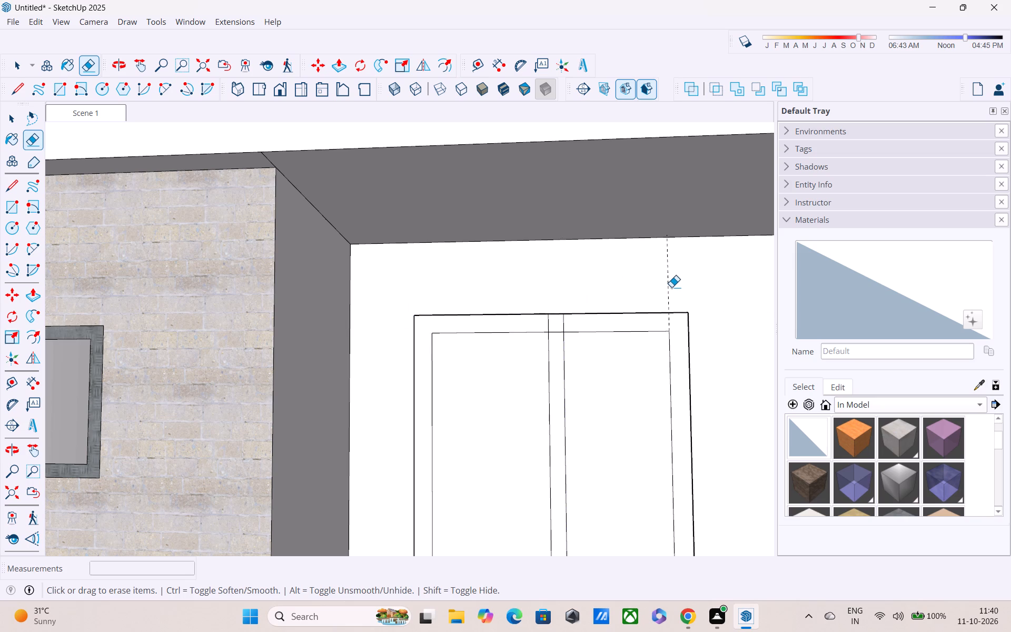
click(670, 276)
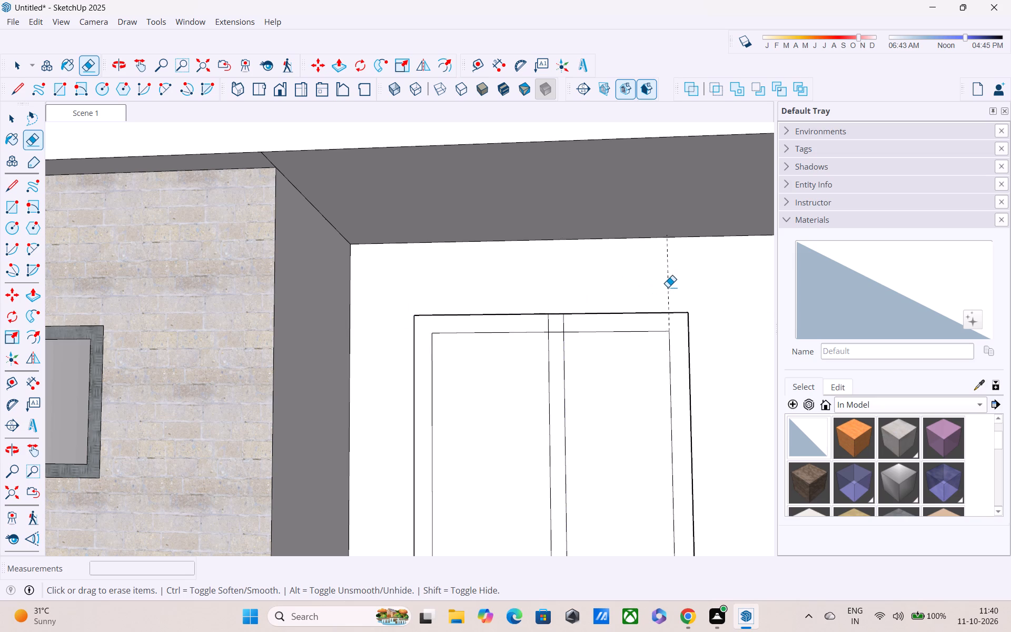
click(668, 287)
Erase the line segments crossing the top frame band at the central division.
click(562, 327)
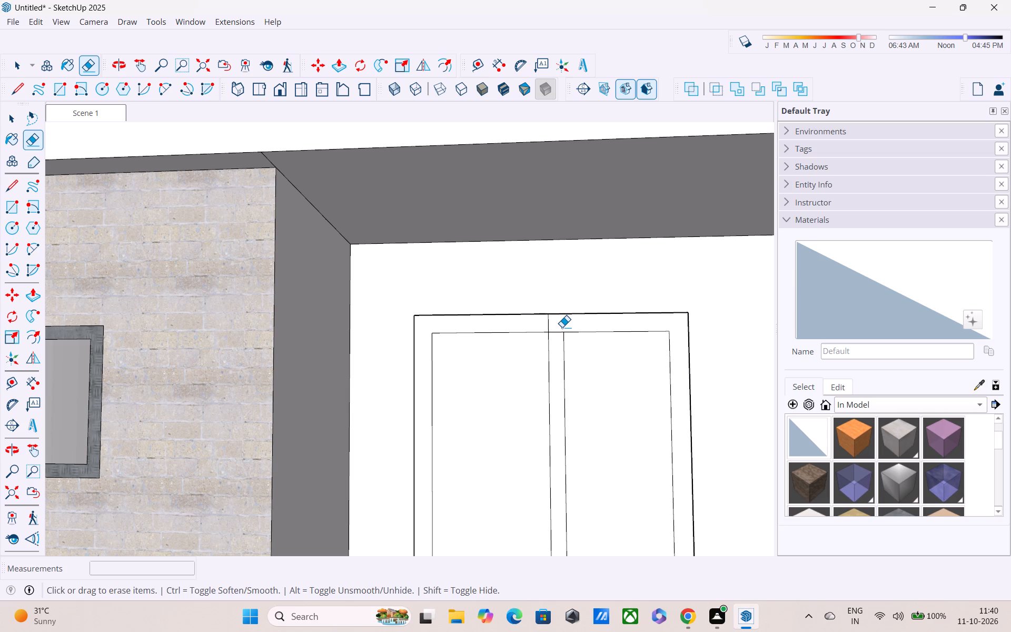
click(549, 324)
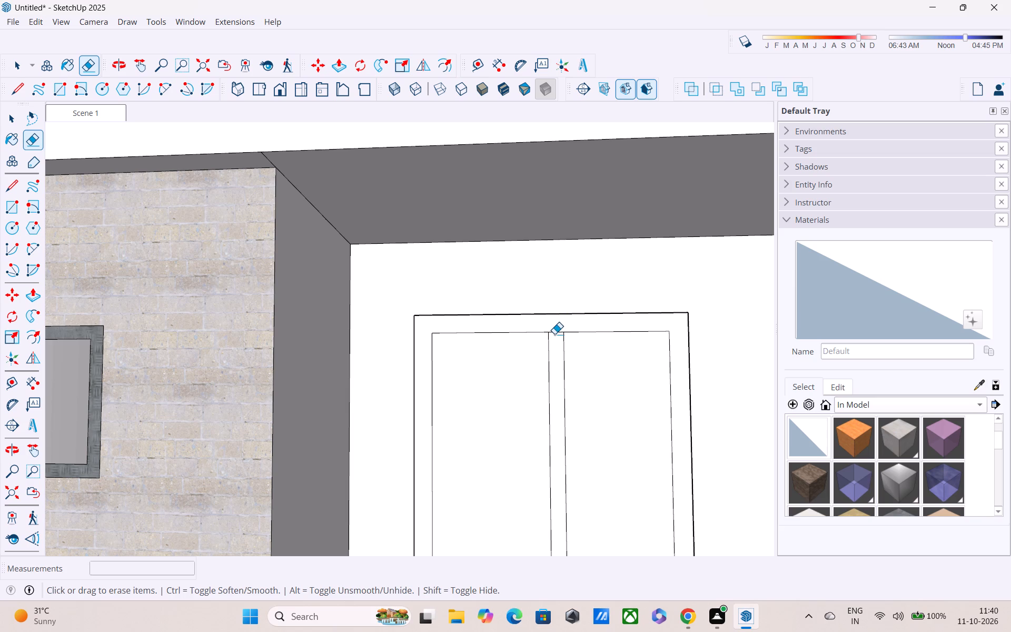
click(554, 334)
Erase the remaining horizontal guide near the door's bottom edge.
scroll(576, 350, down, 3)
middle_drag(594, 404, 607, 339)
scroll(608, 411, down, 2)
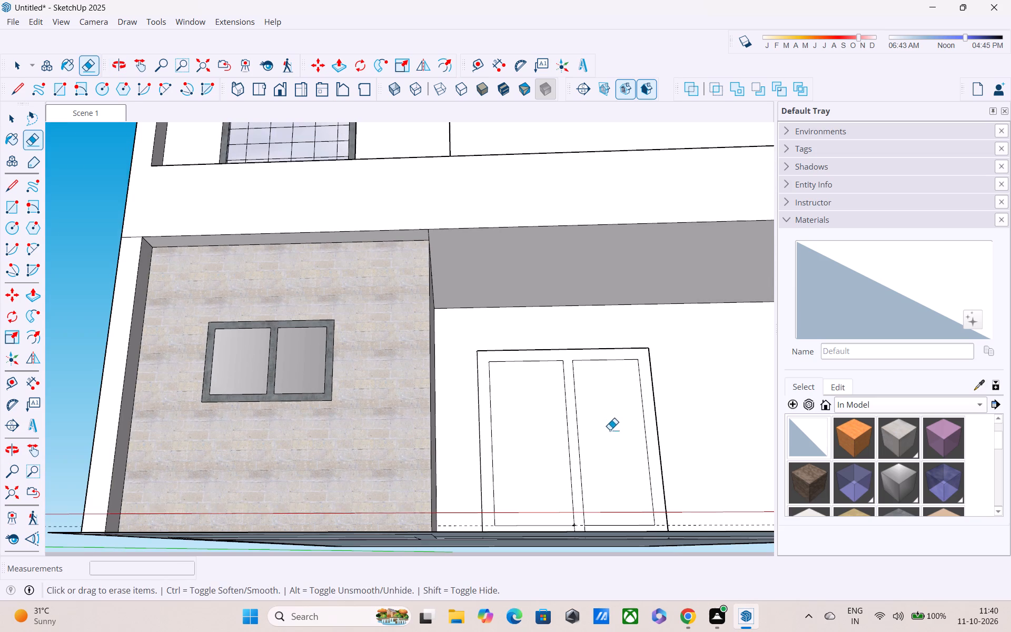
click(709, 529)
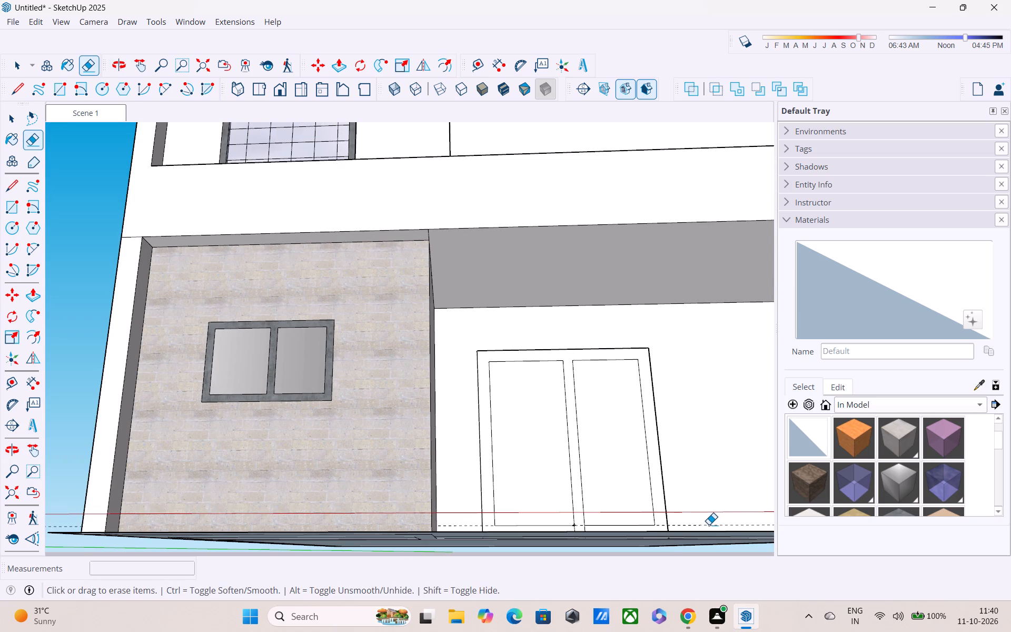
click(709, 525)
Erase the two short line segments crossing the bottom frame band below the central division.
middle_drag(695, 508, 693, 547)
scroll(587, 518, up, 3)
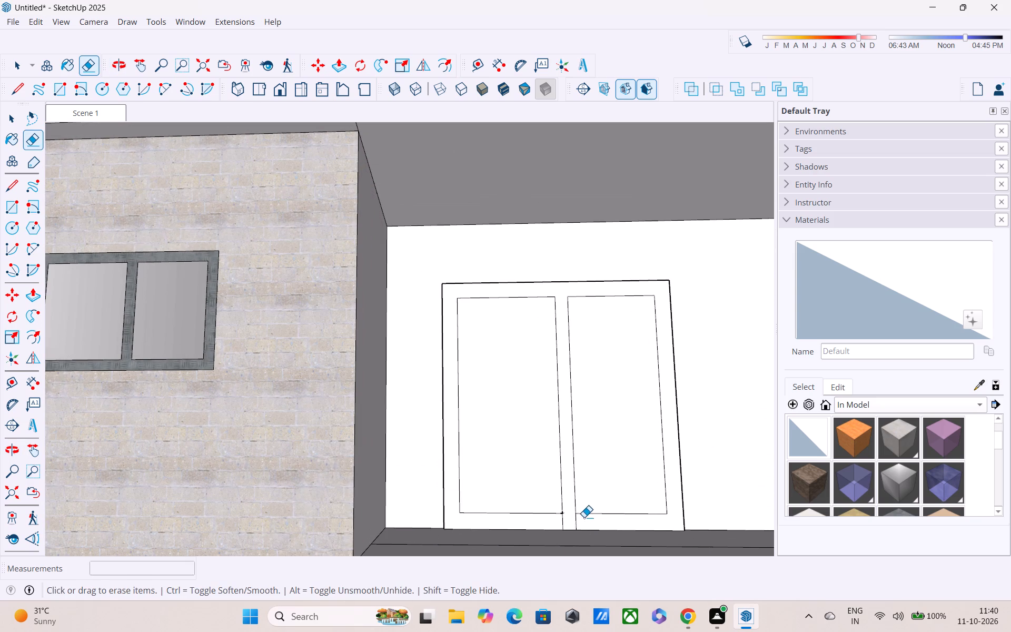
click(575, 522)
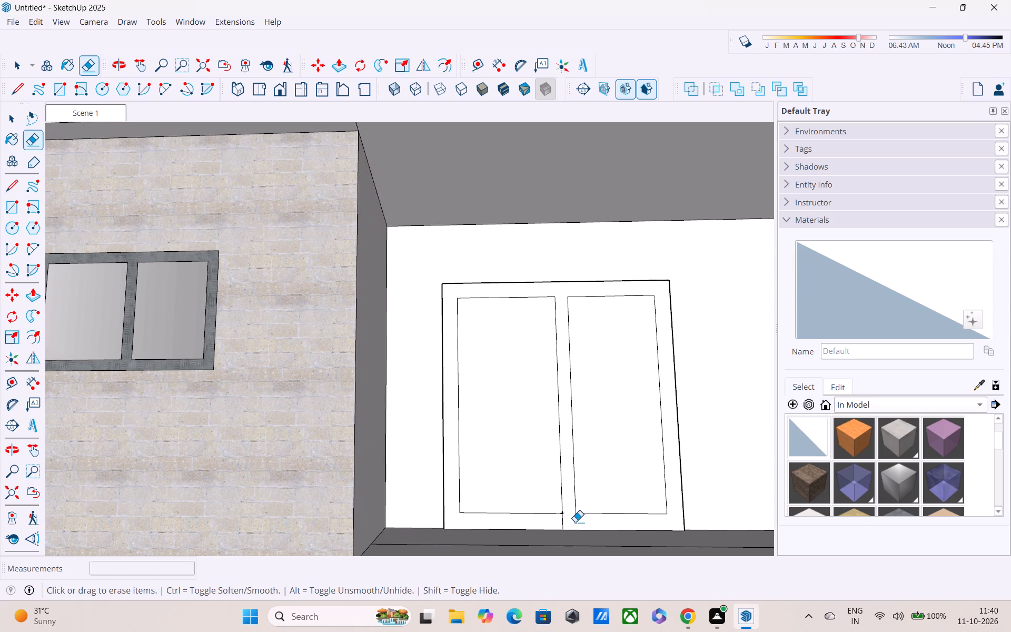
click(564, 524)
Examine the lower end of the central division and the outlines of both door panels.
scroll(568, 513, up, 5)
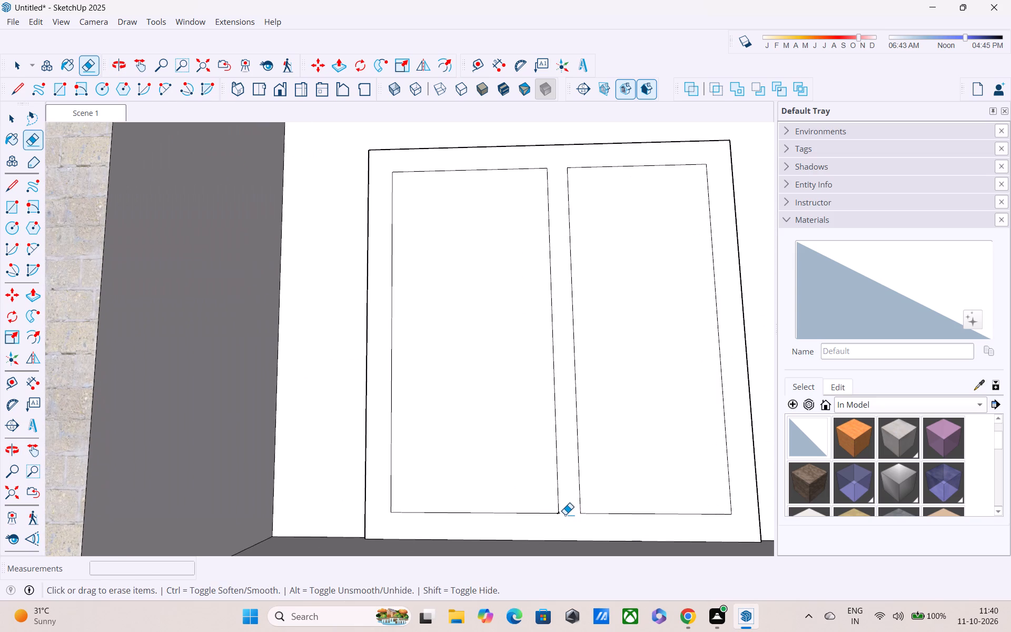
scroll(565, 515, up, 8)
scroll(564, 509, down, 8)
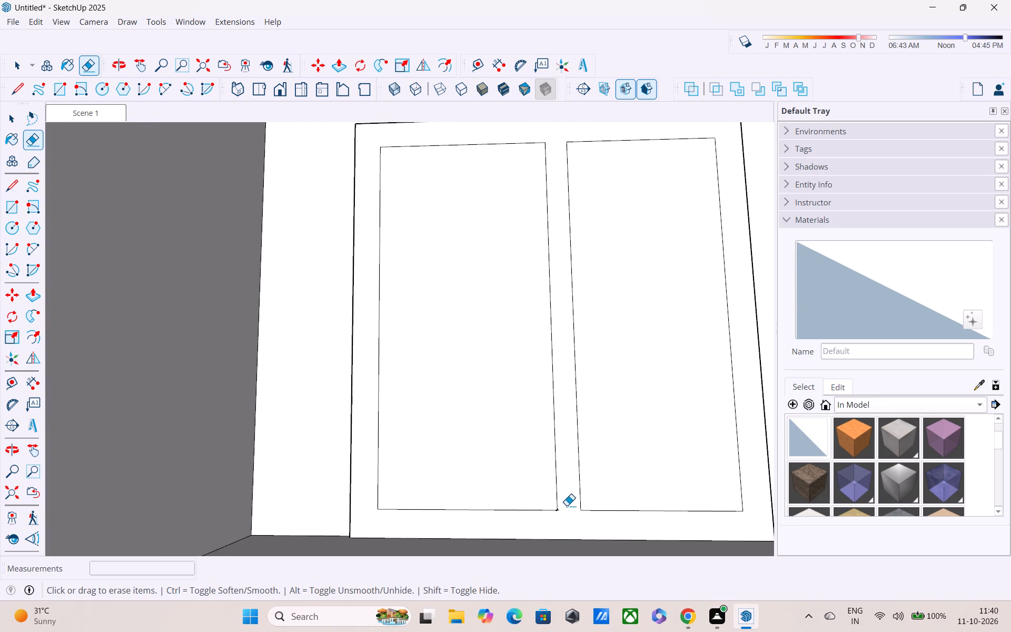
scroll(572, 492, down, 3)
middle_drag(618, 466, 615, 500)
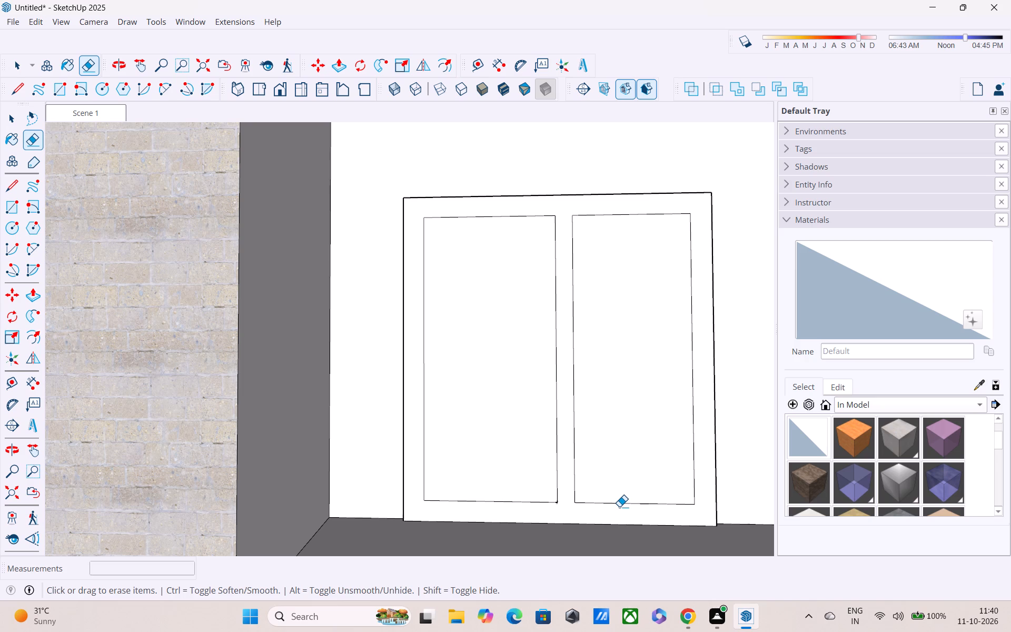
Paint the door frame and central division with the wood material Wood_Floor_01_1K.
click(884, 401)
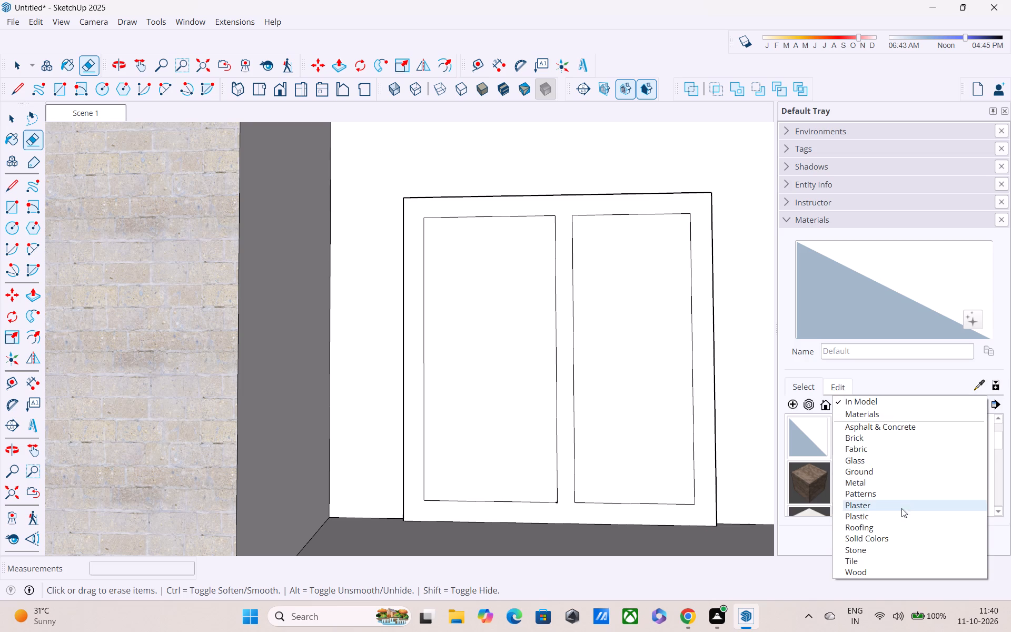
click(882, 571)
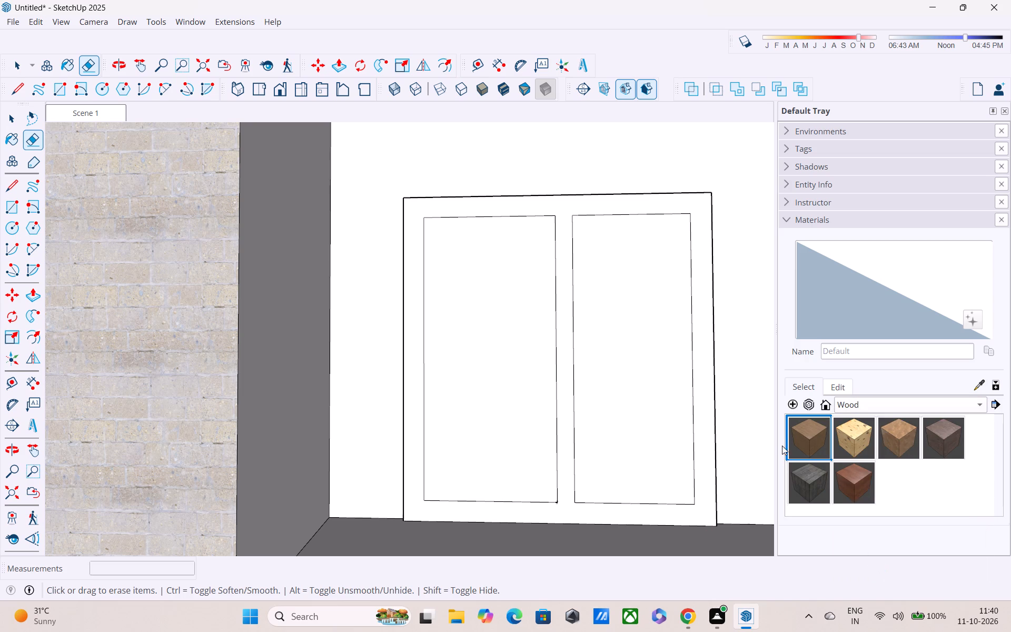
click(887, 439)
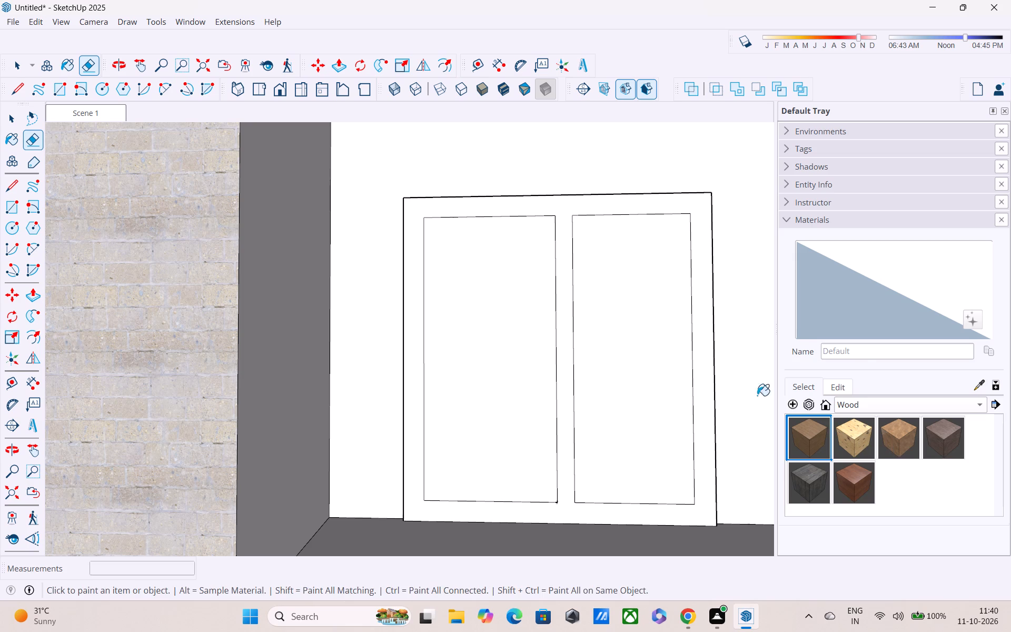
click(707, 339)
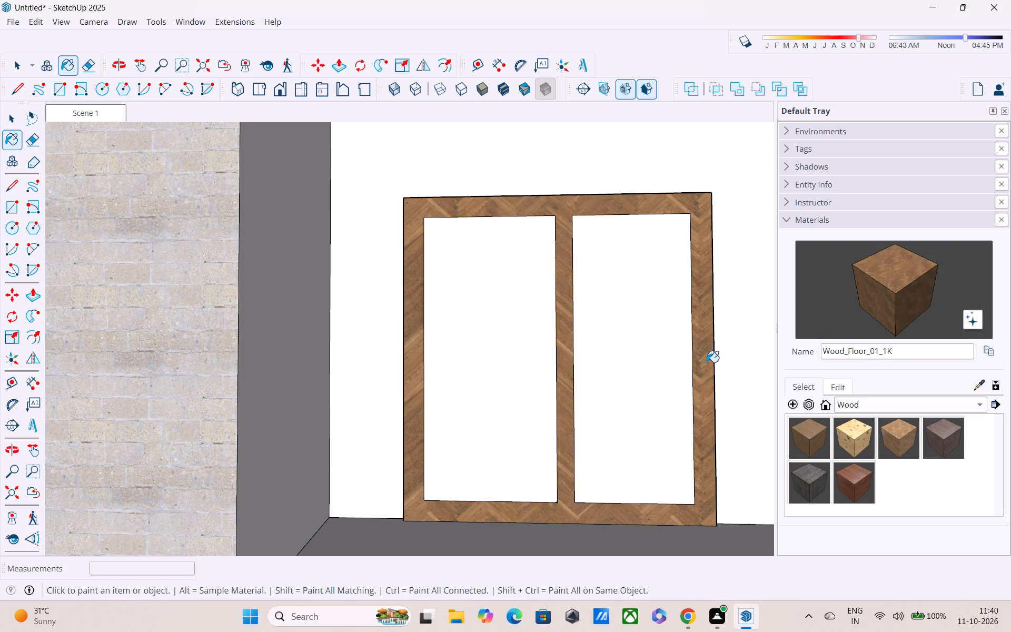
Paint both door panels with the glass material Glass_Mirror_01.
scroll(789, 425, down, 1)
click(847, 401)
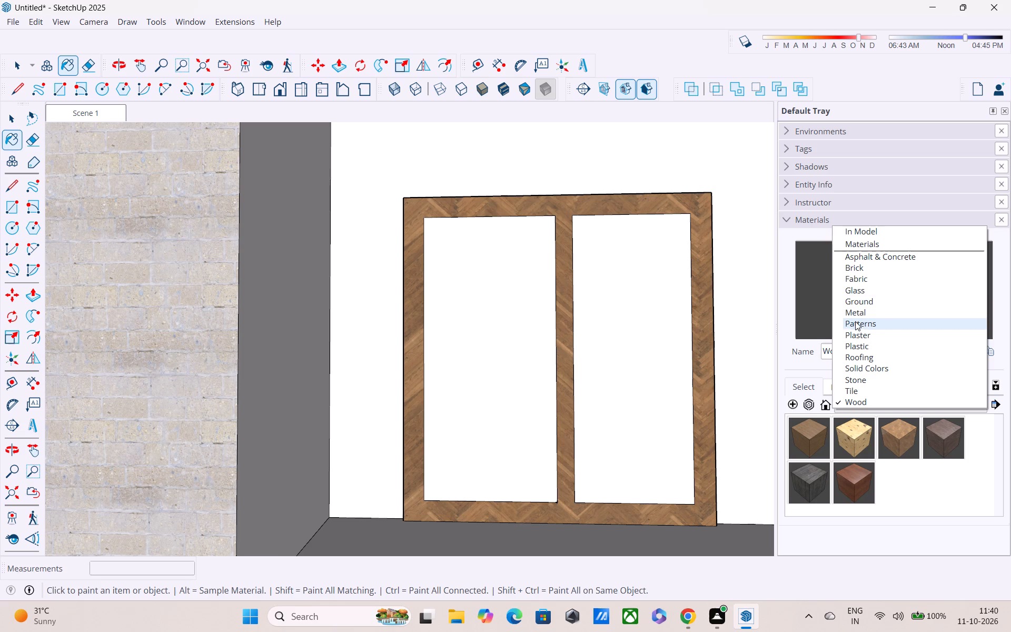
click(849, 291)
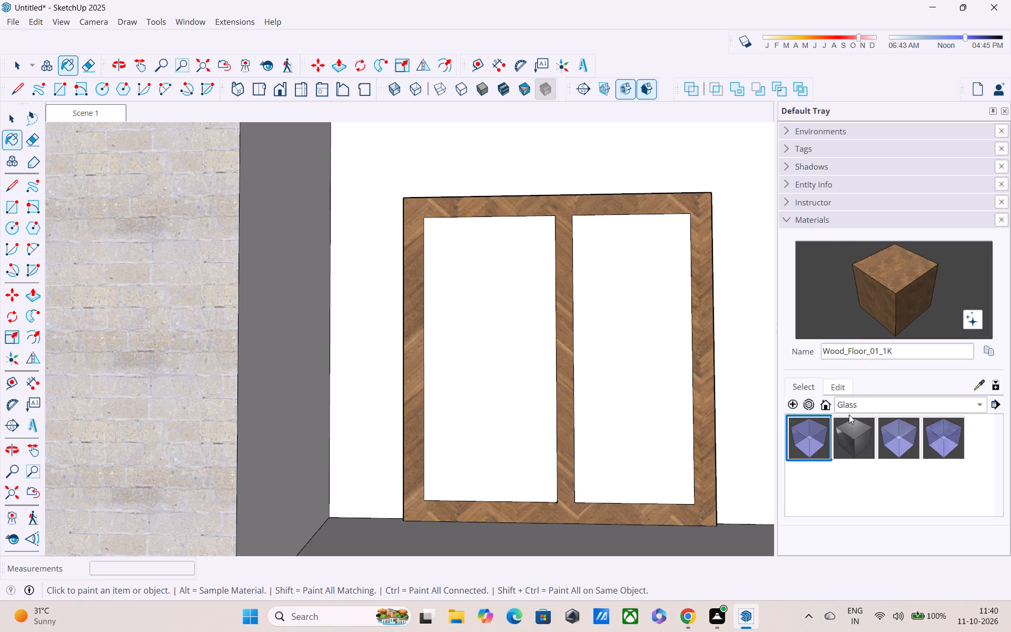
click(855, 432)
click(671, 373)
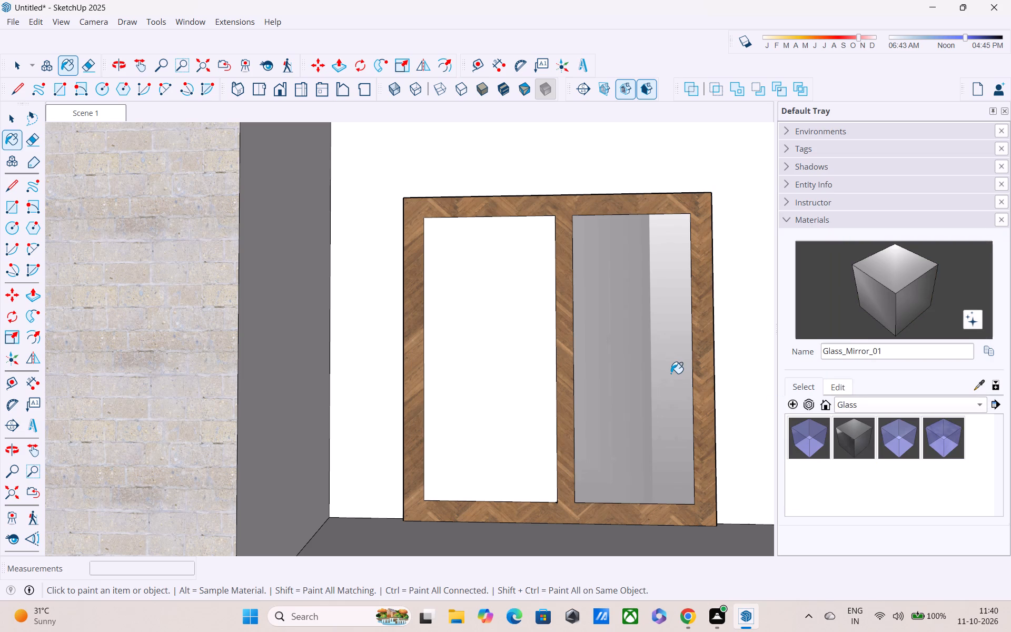
click(530, 366)
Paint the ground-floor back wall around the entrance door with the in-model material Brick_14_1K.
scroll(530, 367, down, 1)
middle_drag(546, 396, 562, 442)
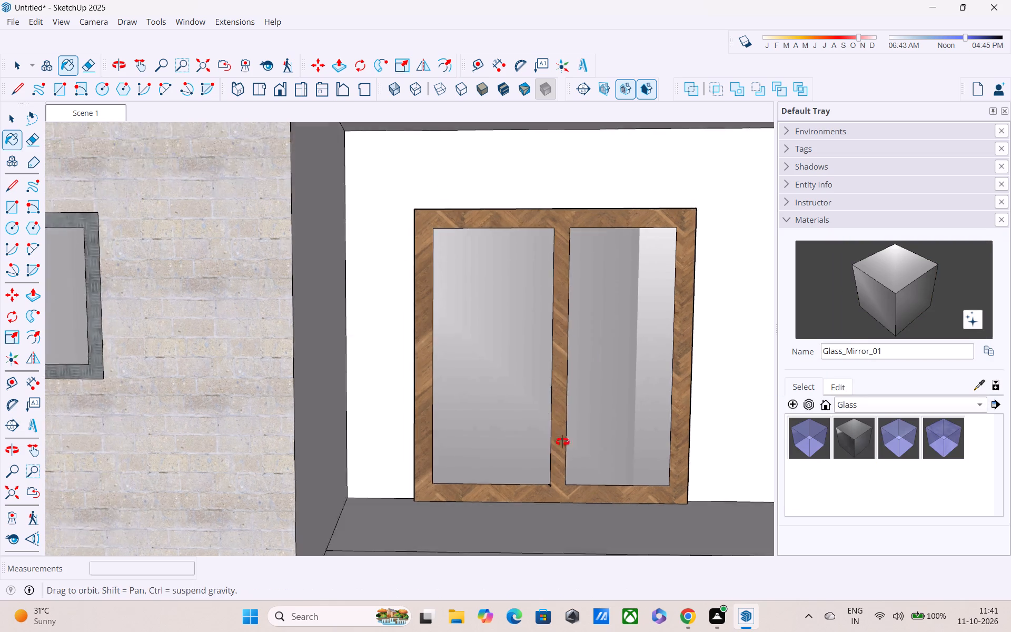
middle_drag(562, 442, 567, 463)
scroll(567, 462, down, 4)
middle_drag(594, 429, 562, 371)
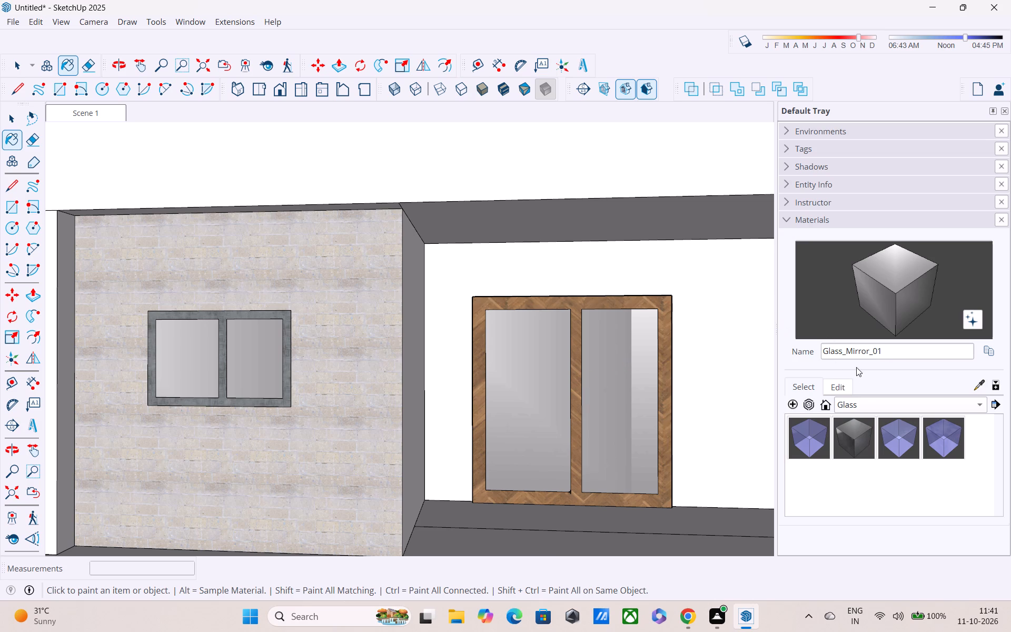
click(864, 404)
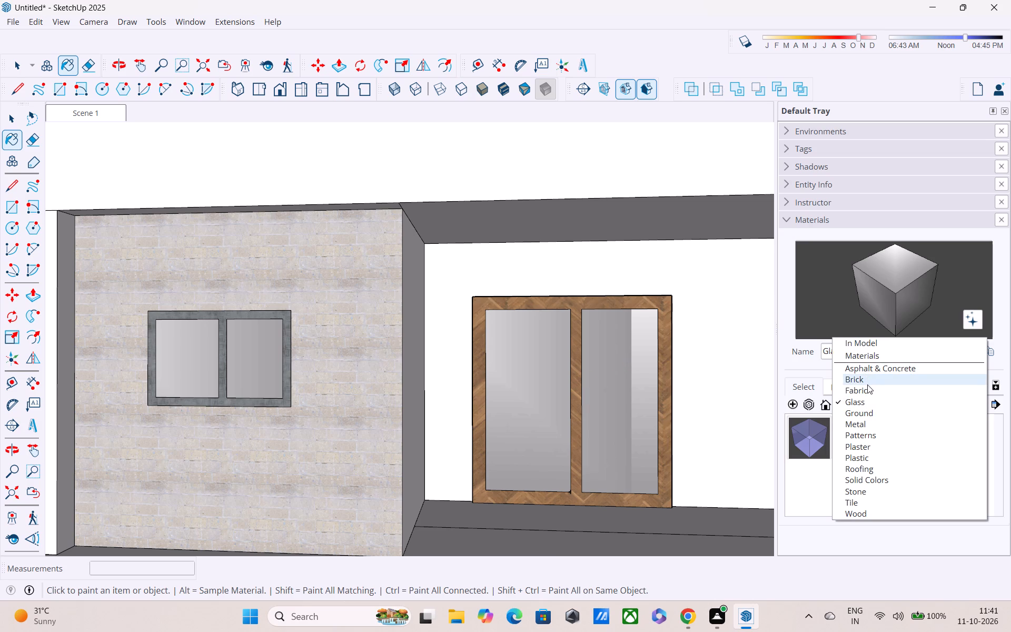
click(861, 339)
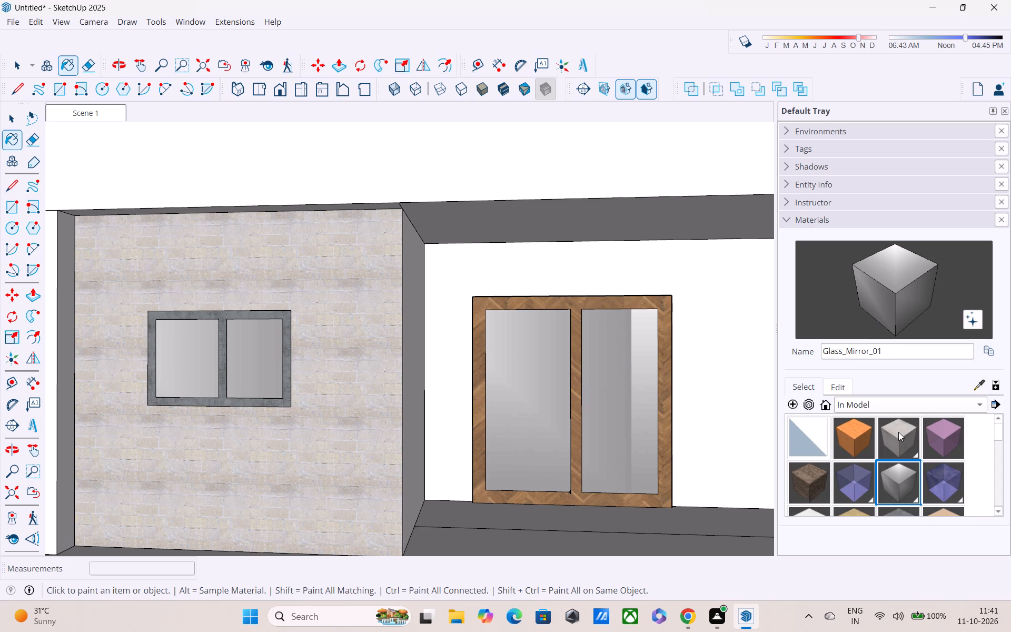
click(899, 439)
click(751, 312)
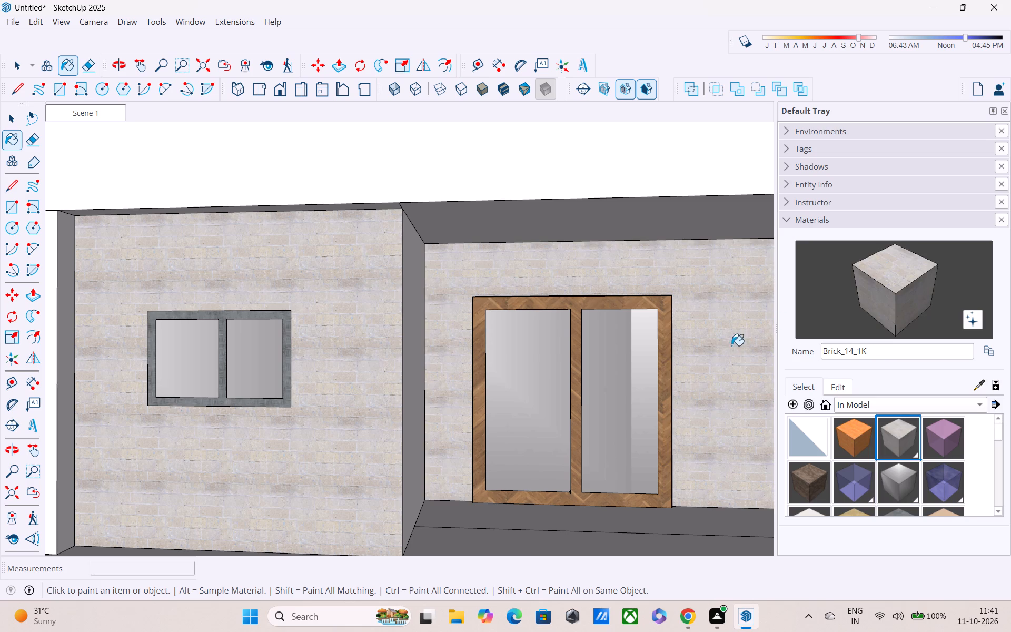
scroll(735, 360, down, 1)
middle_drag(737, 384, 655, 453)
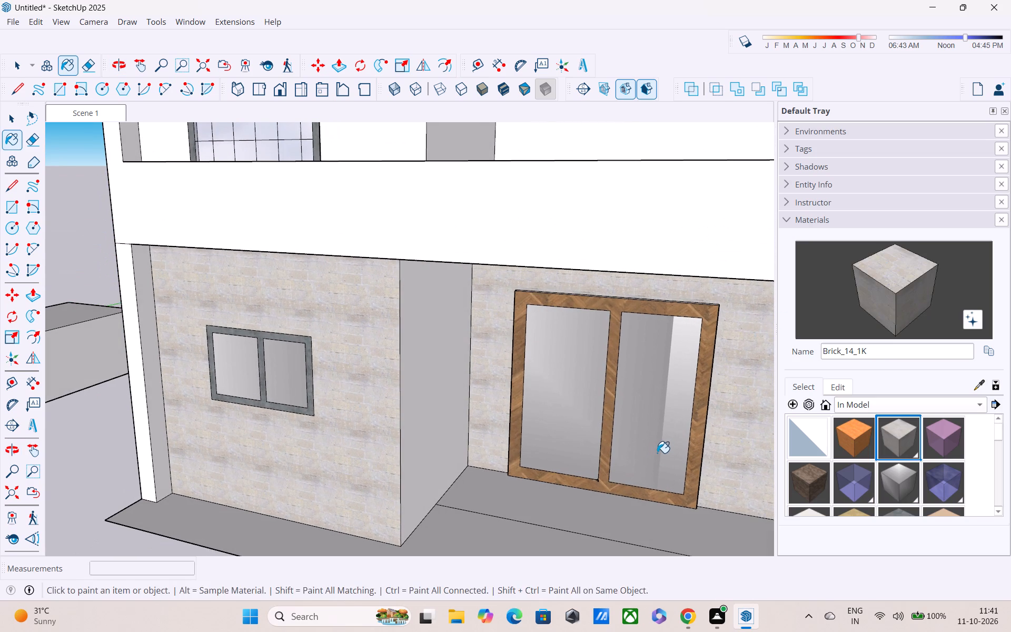
Undo the brick paint on the ground-floor back wall and the mirror-glass paint on one door panel.
key(ctrl+z)
key(ctrl+z)
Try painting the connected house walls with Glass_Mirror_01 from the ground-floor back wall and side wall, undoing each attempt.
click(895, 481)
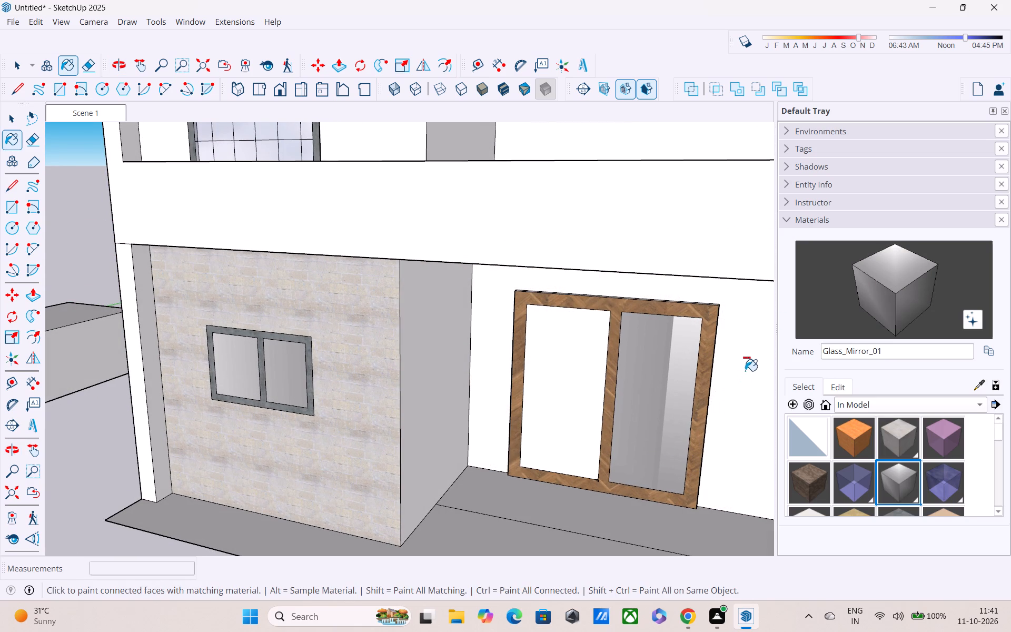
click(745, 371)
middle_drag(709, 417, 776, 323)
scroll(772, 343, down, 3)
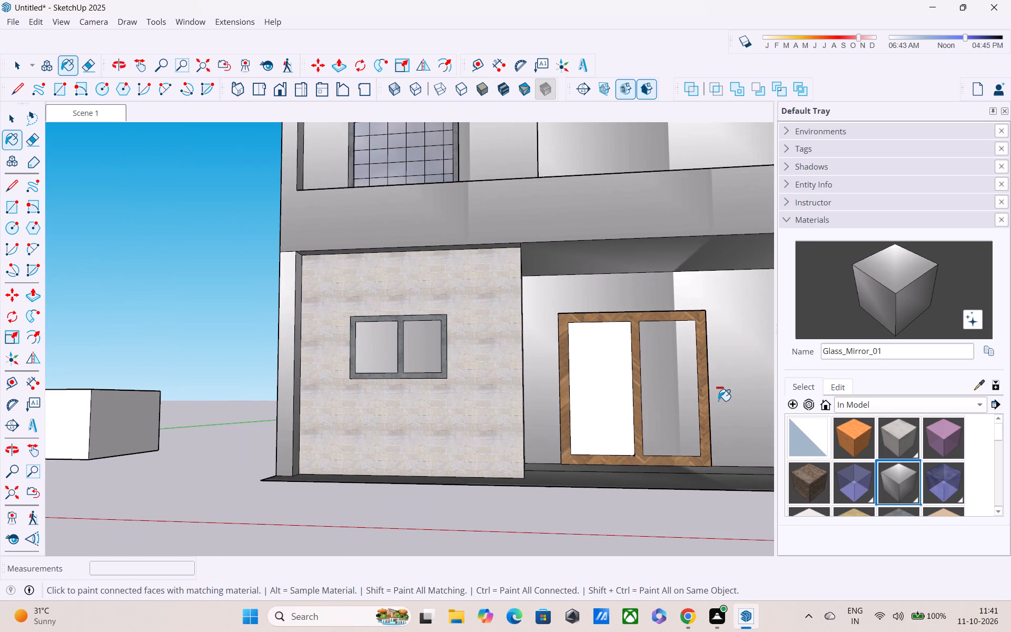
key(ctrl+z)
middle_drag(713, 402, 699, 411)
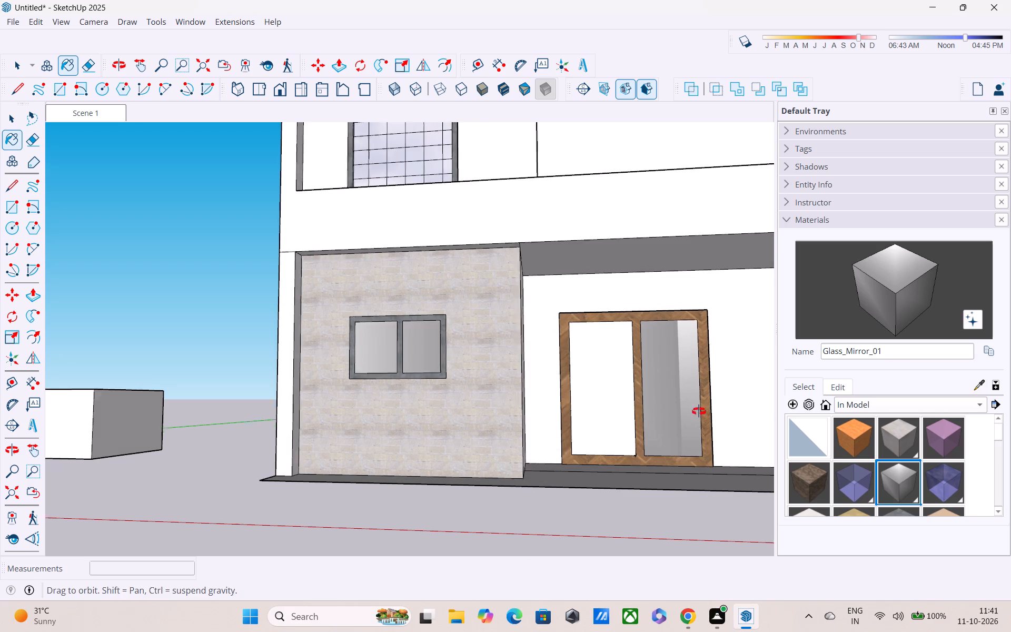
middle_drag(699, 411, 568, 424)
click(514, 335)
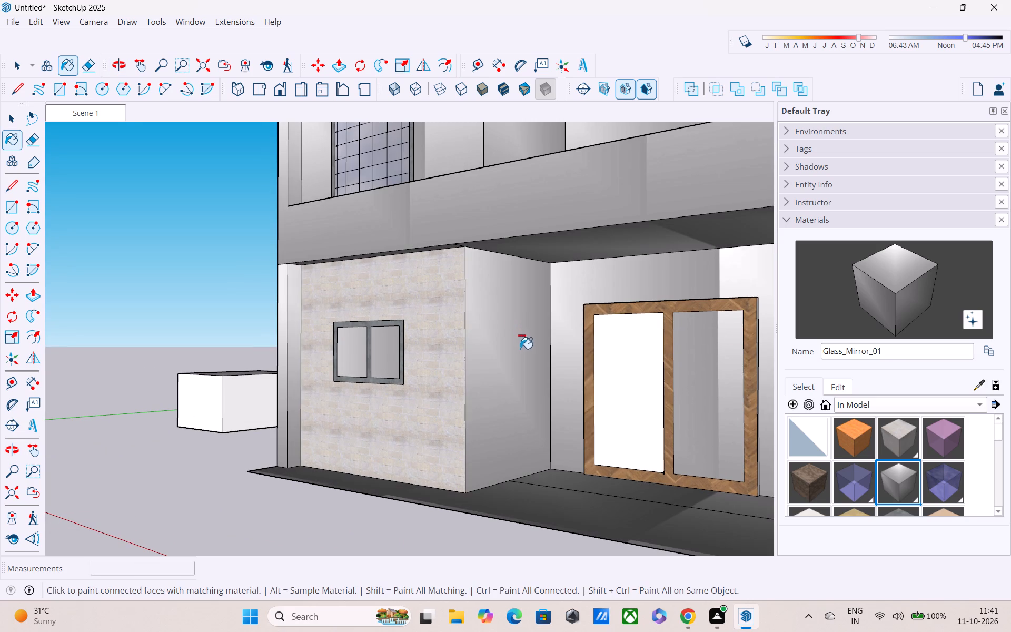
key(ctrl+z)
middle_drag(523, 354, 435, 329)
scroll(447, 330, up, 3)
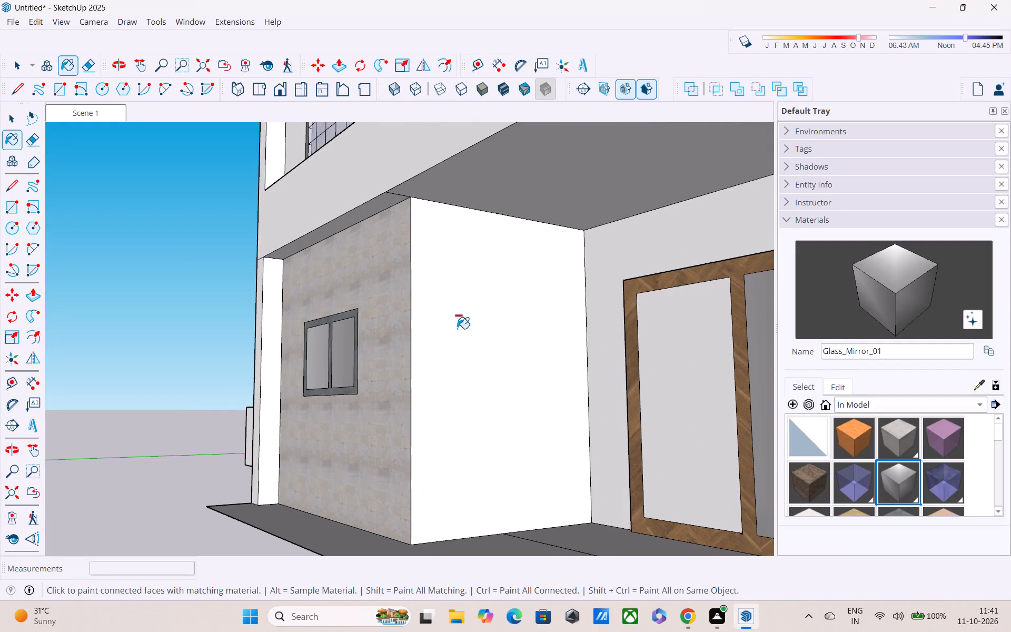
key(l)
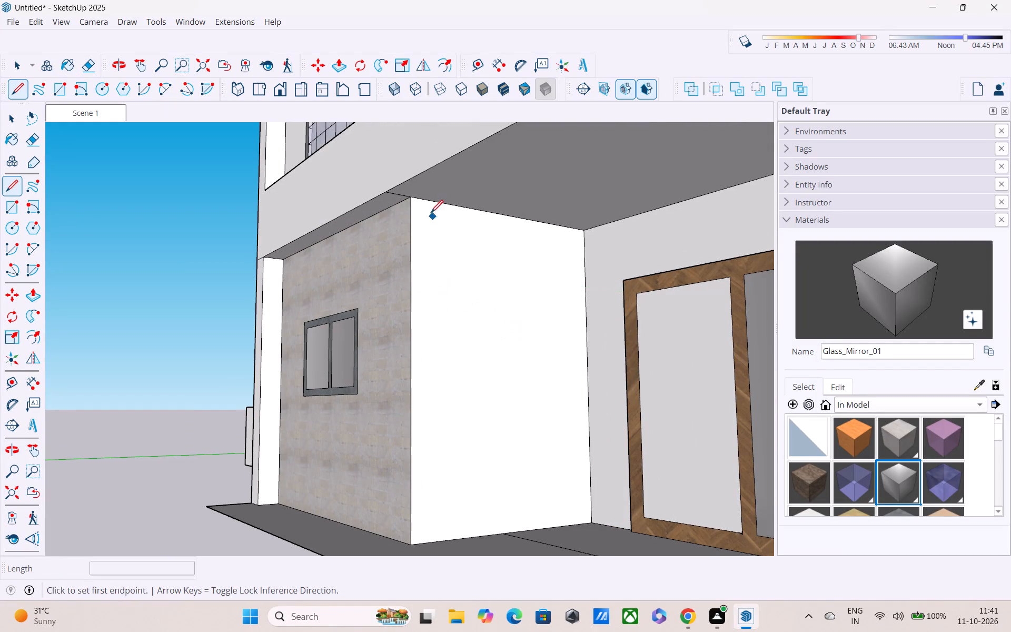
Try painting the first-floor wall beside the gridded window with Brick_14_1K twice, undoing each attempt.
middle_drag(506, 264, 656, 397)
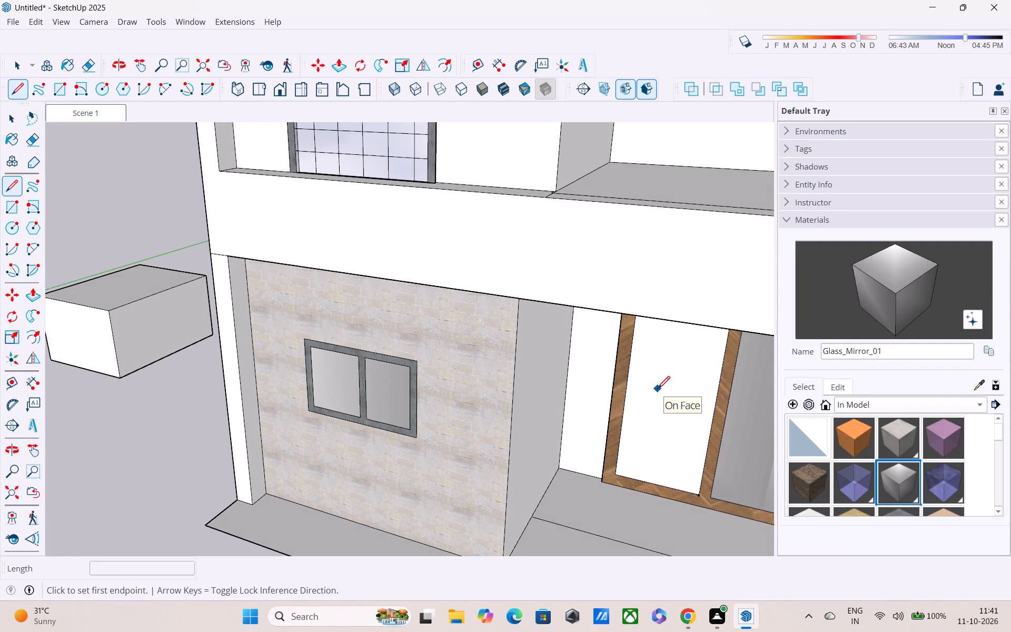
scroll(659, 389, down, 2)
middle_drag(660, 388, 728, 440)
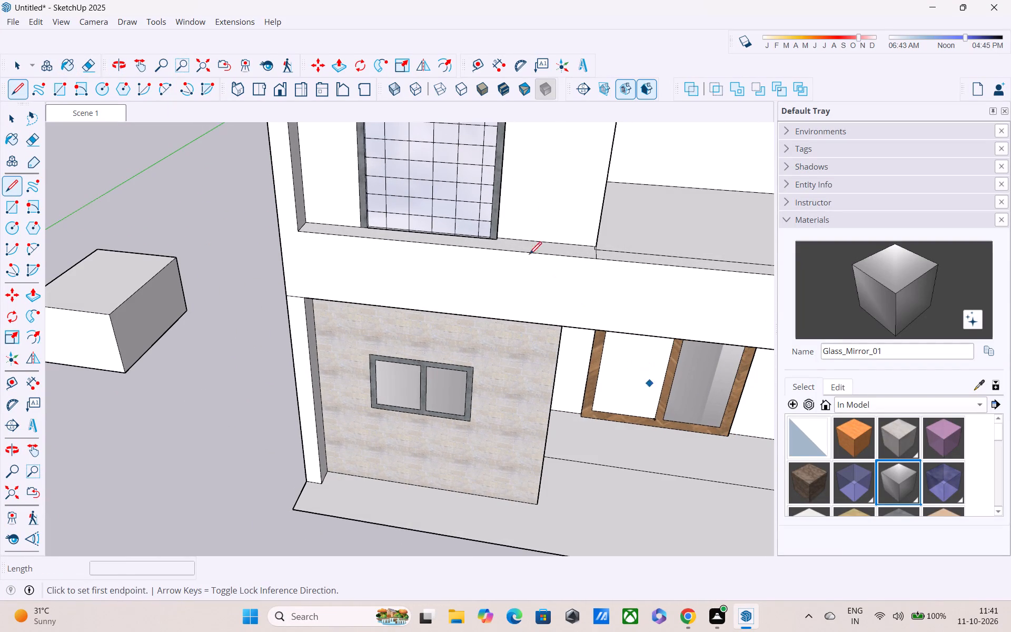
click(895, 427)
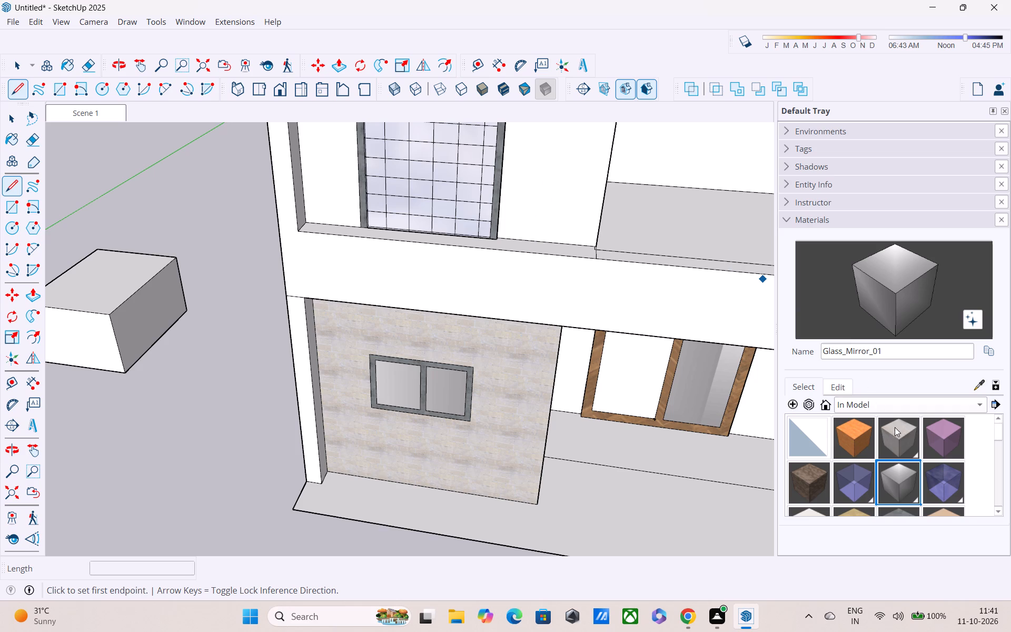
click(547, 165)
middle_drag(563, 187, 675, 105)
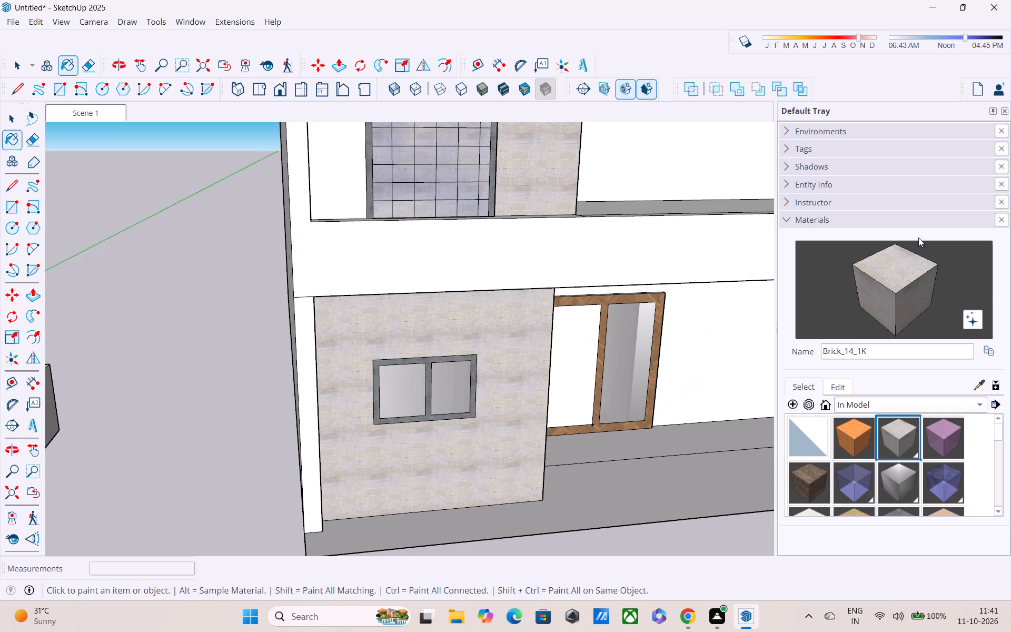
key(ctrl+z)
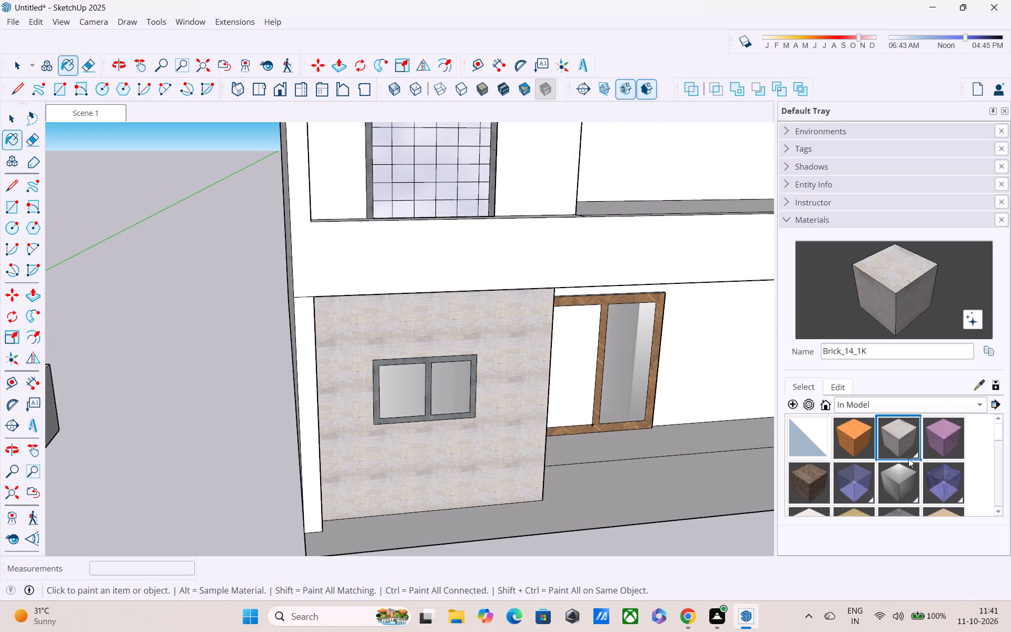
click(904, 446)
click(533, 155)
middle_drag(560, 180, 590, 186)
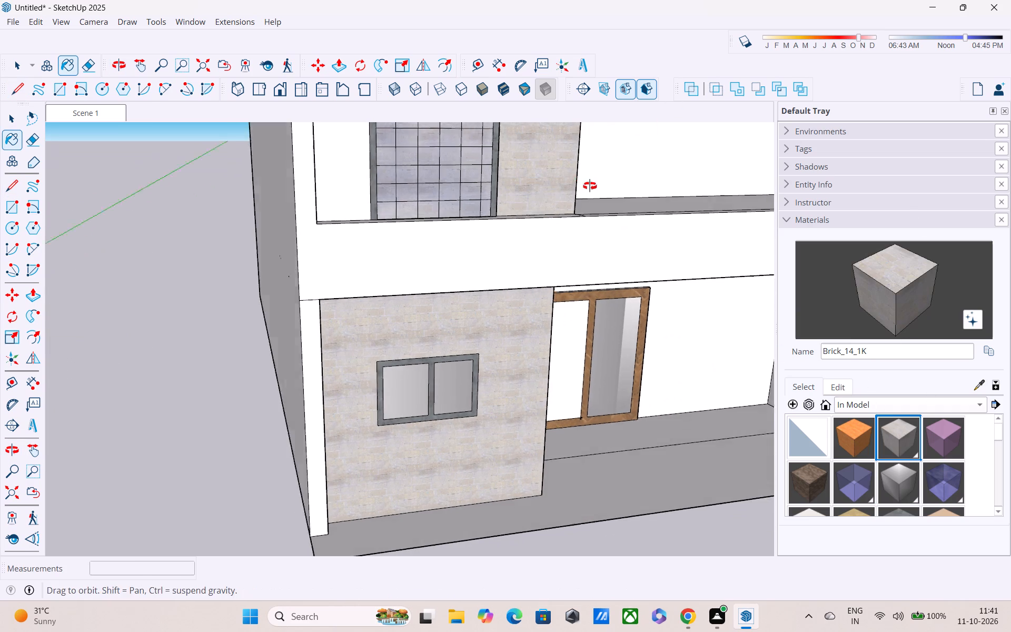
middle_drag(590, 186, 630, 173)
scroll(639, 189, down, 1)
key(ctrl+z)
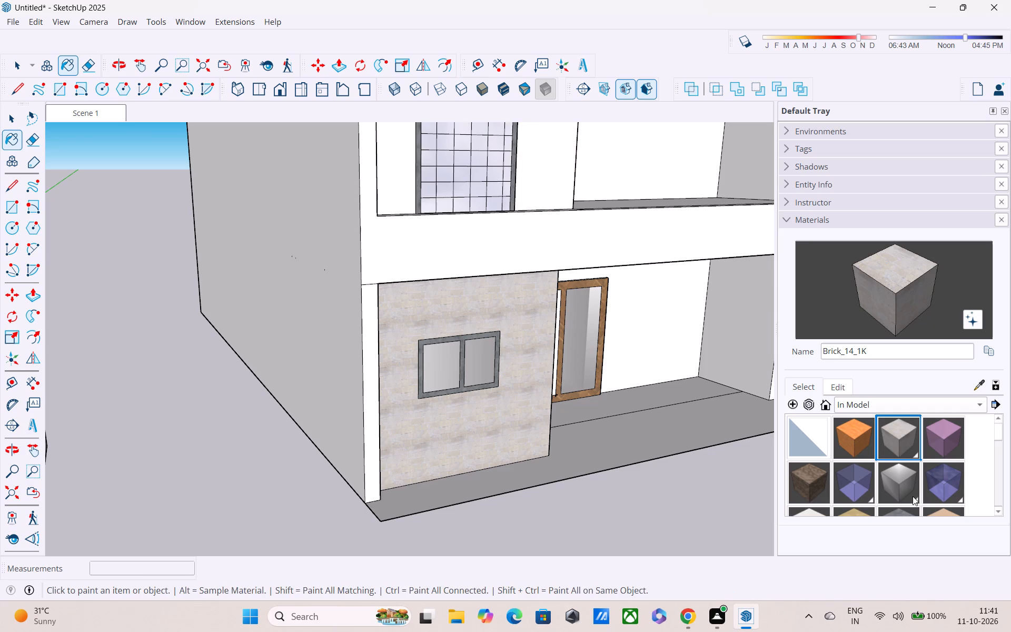
Paint the first-floor wall on both sides of the gridded window with Glass_Mirror_01.
click(913, 496)
click(554, 160)
middle_drag(571, 173, 526, 229)
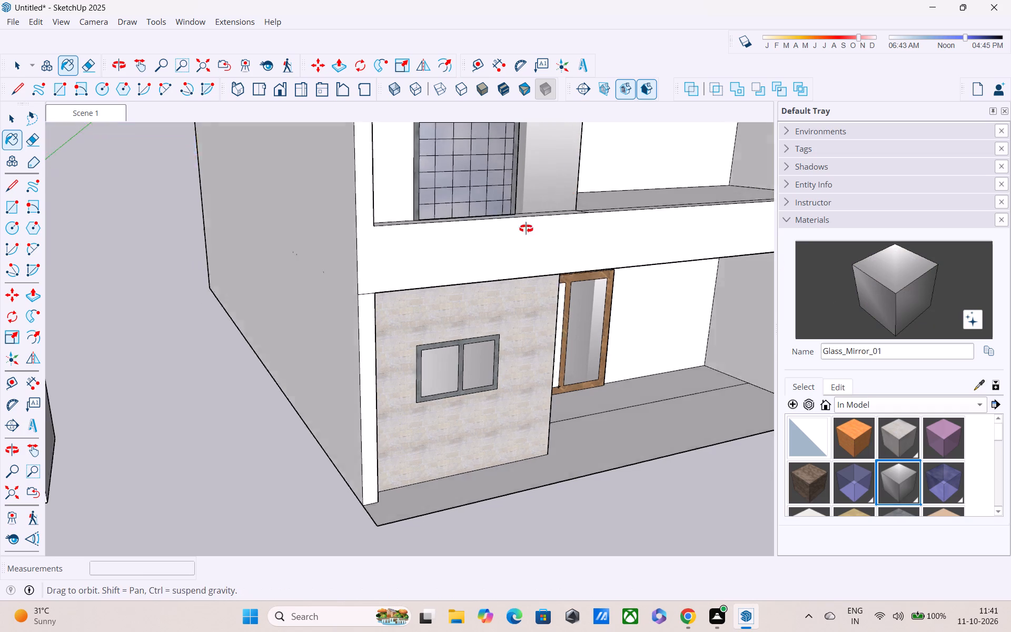
middle_drag(526, 229, 504, 236)
click(368, 177)
Paint the side wall and back wall of the open first-floor balcony with Glass_Mirror_01.
middle_drag(694, 160, 526, 227)
scroll(549, 230, down, 2)
middle_drag(576, 232, 487, 180)
scroll(687, 180, down, 2)
middle_drag(678, 195, 733, 141)
shift+middle_drag(689, 203, 699, 321)
middle_drag(679, 302, 637, 236)
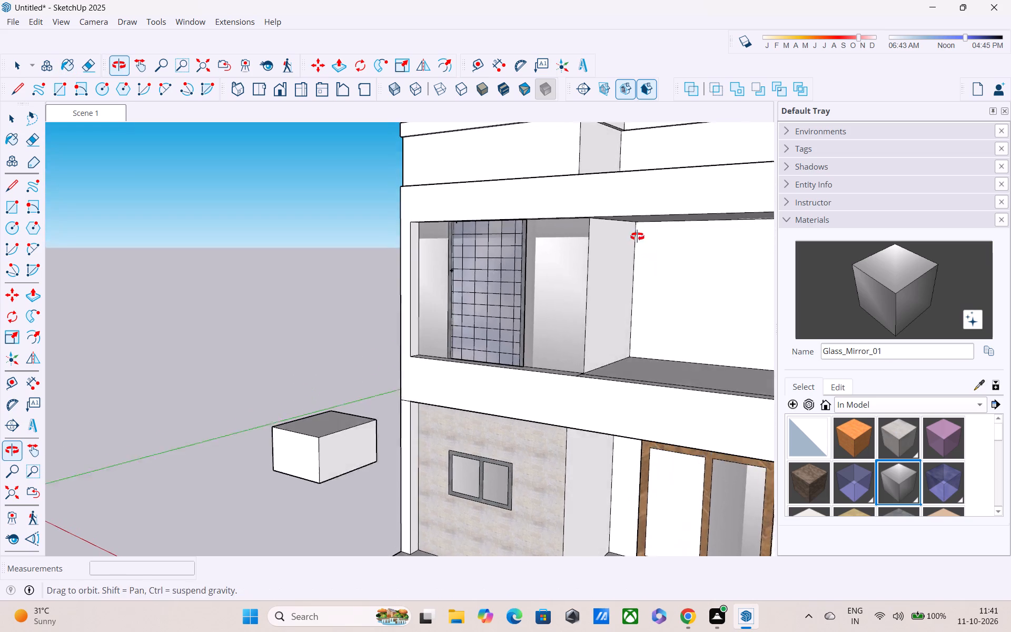
middle_drag(637, 236, 631, 232)
click(608, 249)
click(672, 256)
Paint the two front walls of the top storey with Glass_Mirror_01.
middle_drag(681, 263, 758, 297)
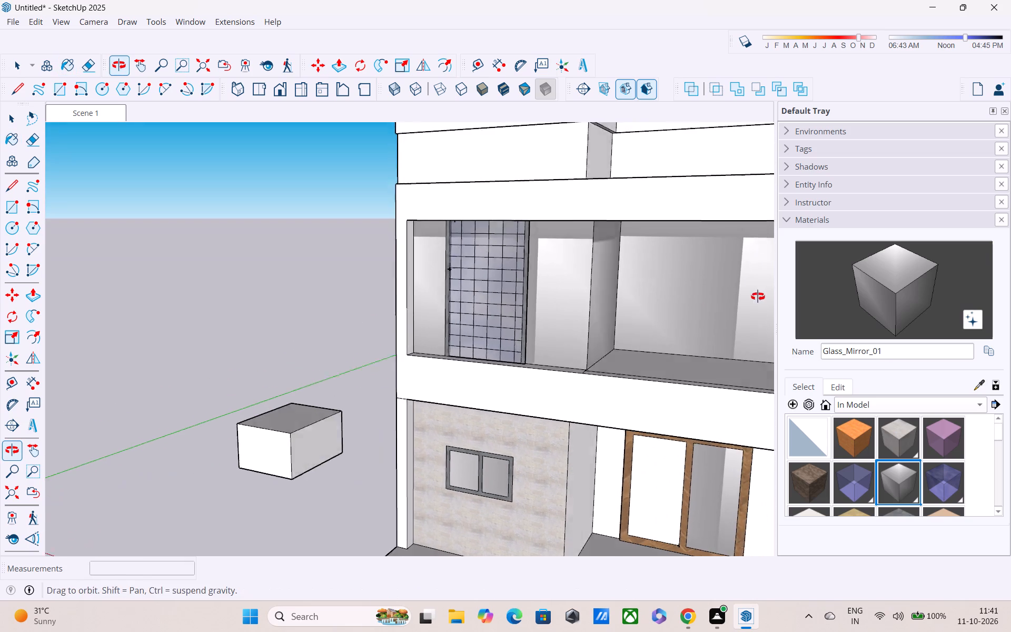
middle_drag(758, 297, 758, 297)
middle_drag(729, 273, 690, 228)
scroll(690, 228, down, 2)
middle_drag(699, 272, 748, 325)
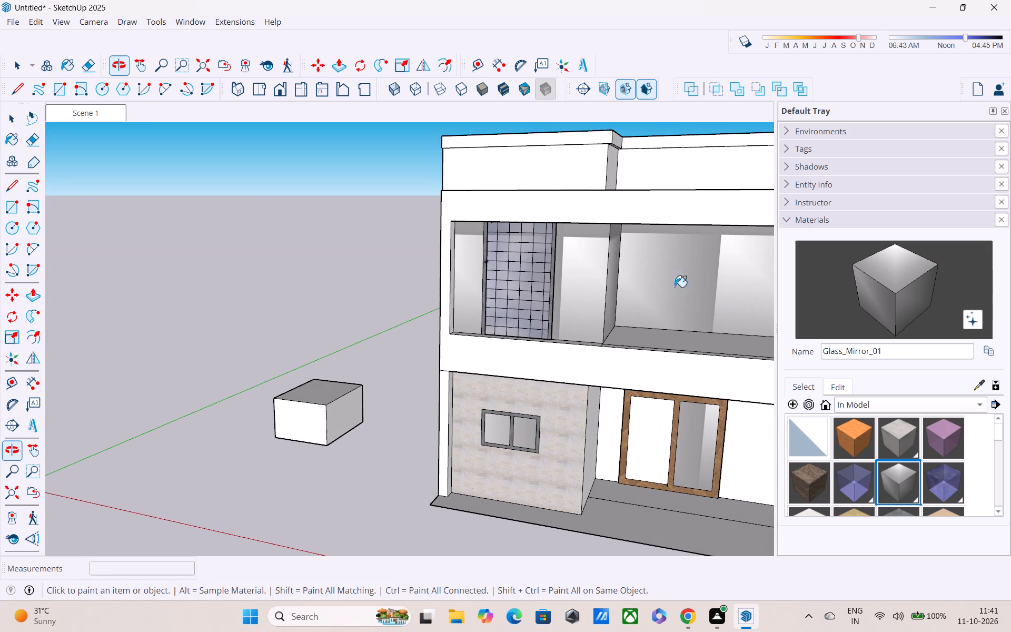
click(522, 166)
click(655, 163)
Paint the ground-floor back wall around the door and the adjoining side wall of the brick room with Glass_Mirror_01.
middle_drag(683, 184, 776, 231)
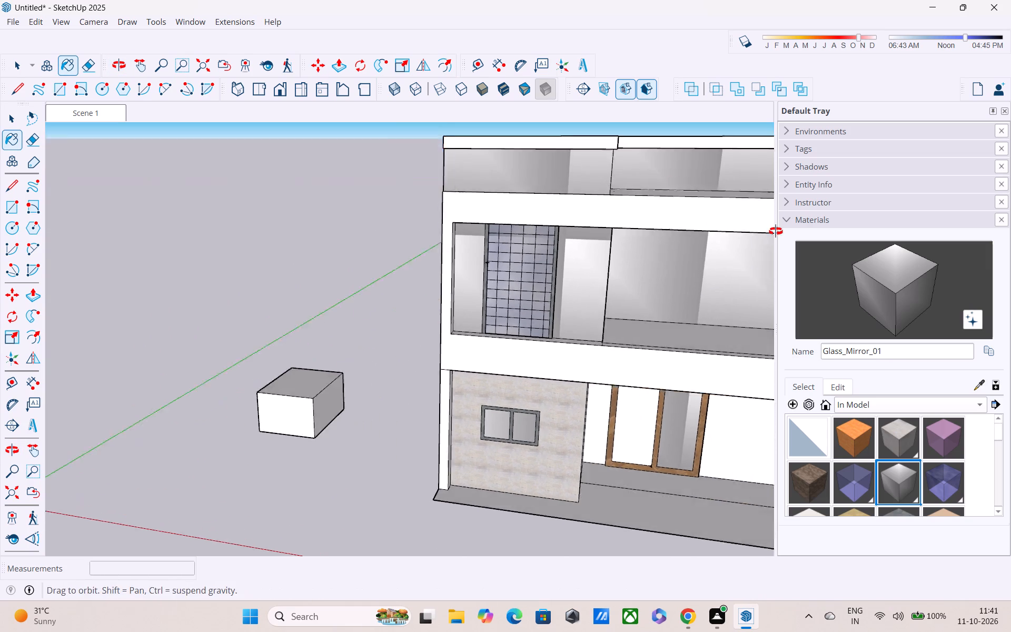
middle_drag(776, 231, 786, 230)
middle_drag(498, 278, 827, 179)
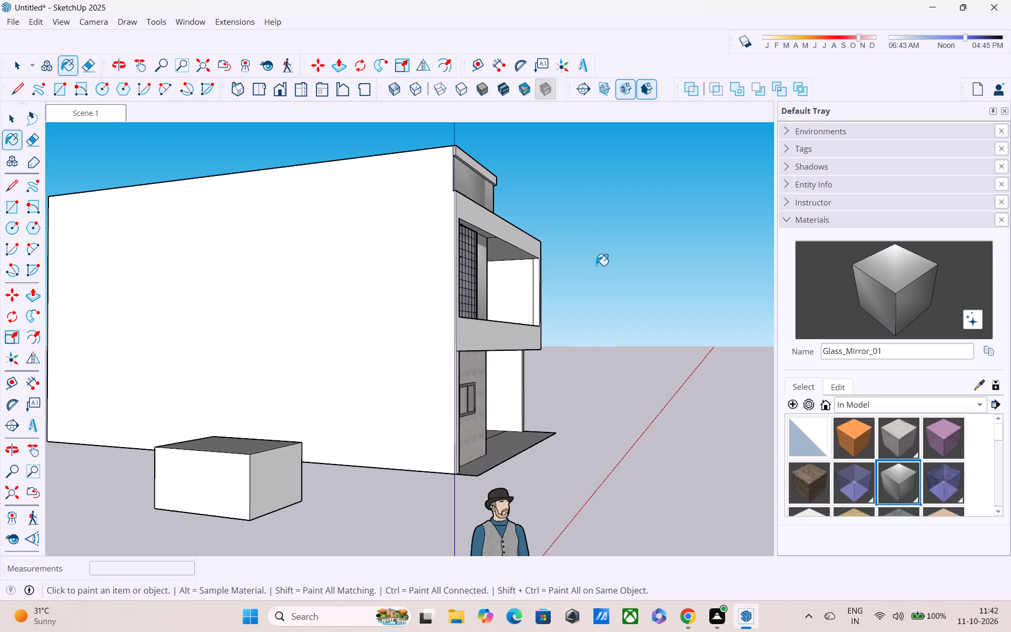
middle_drag(580, 333, 380, 370)
middle_drag(485, 362, 370, 278)
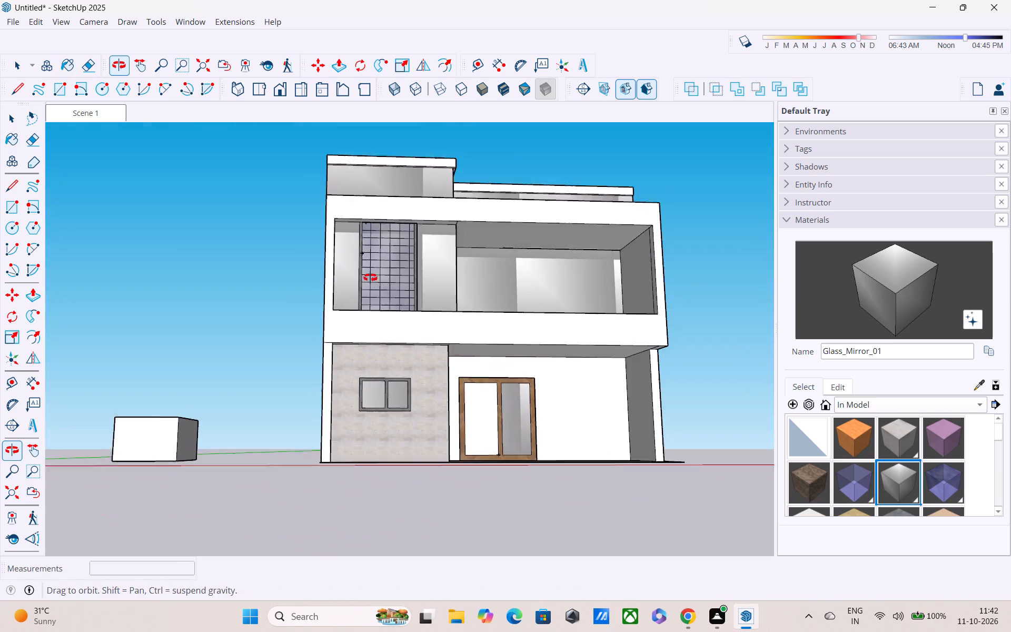
middle_drag(370, 278, 358, 269)
click(585, 388)
middle_drag(600, 390, 405, 436)
click(423, 395)
Paint the two front walls of the top storey with the in-model material ThomThom - Waistcoat2.
middle_drag(474, 382, 650, 332)
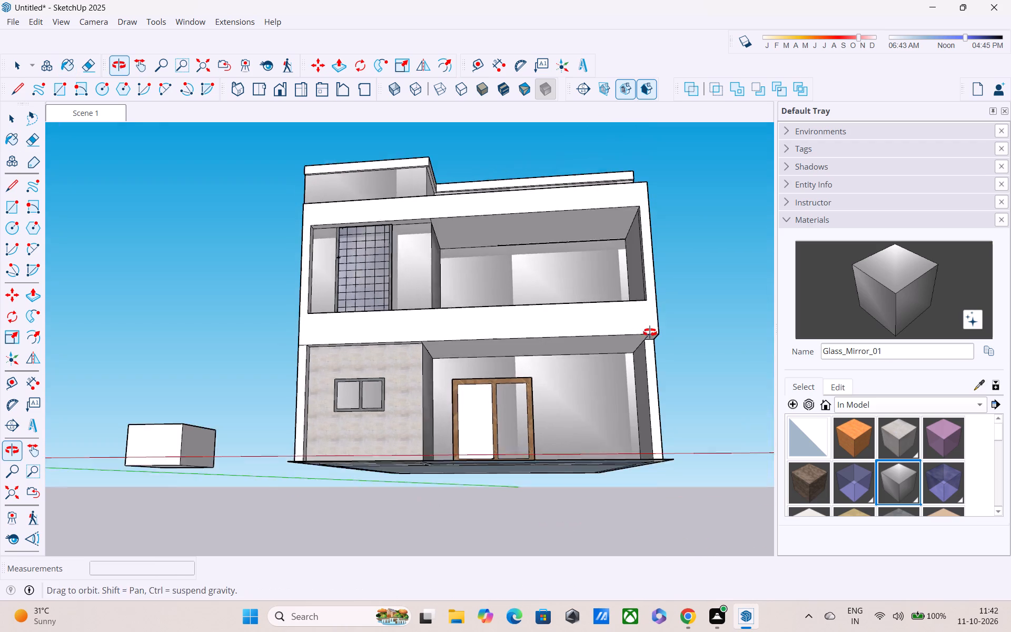
middle_drag(650, 332, 655, 324)
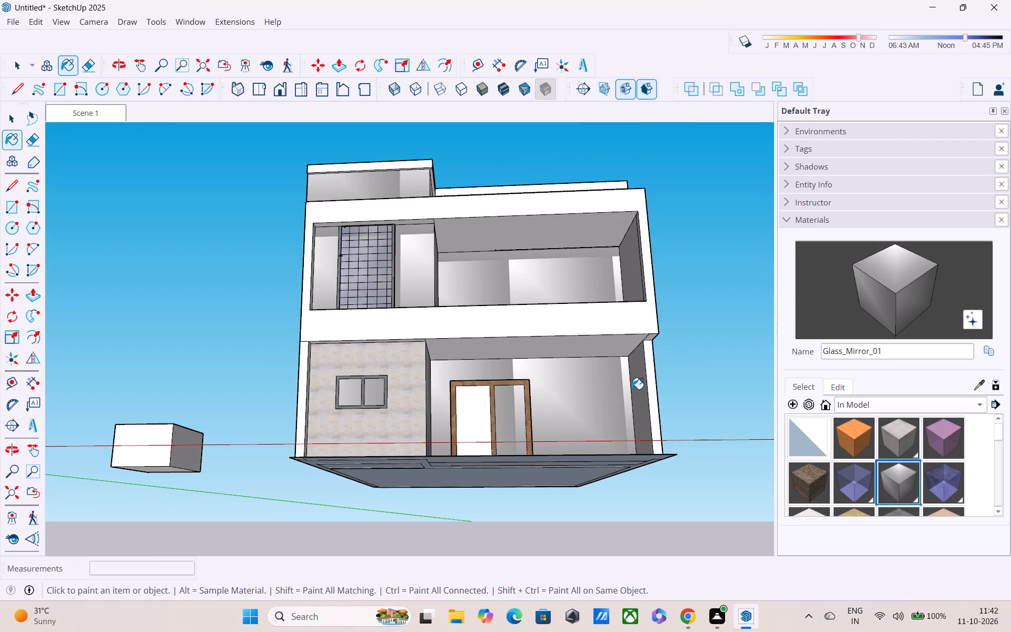
middle_drag(626, 388, 626, 457)
middle_drag(556, 373, 590, 451)
middle_drag(509, 402, 502, 350)
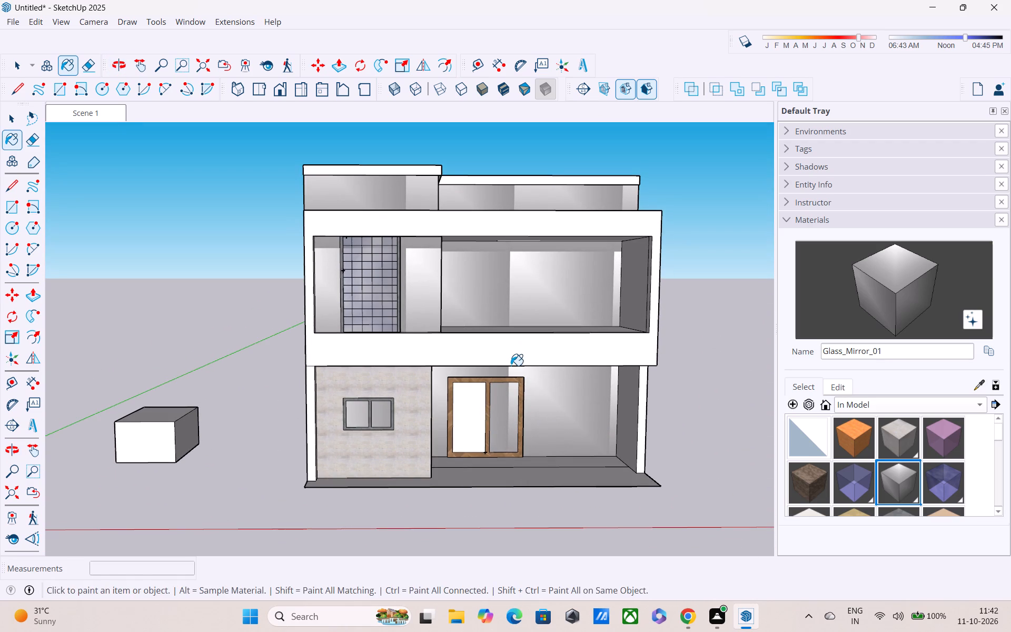
middle_drag(512, 366, 593, 430)
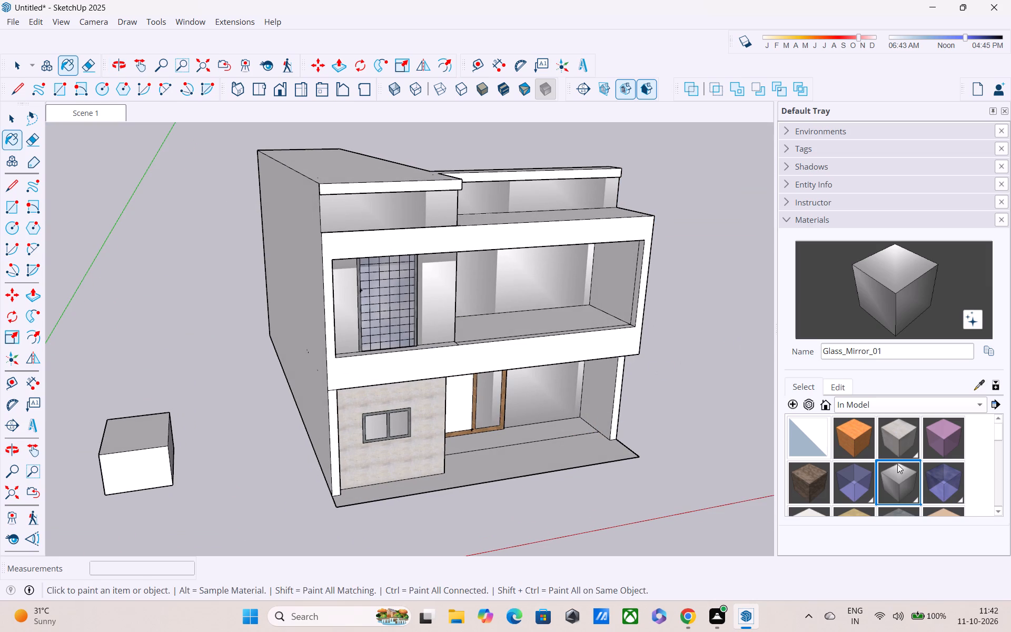
scroll(878, 434, down, 5)
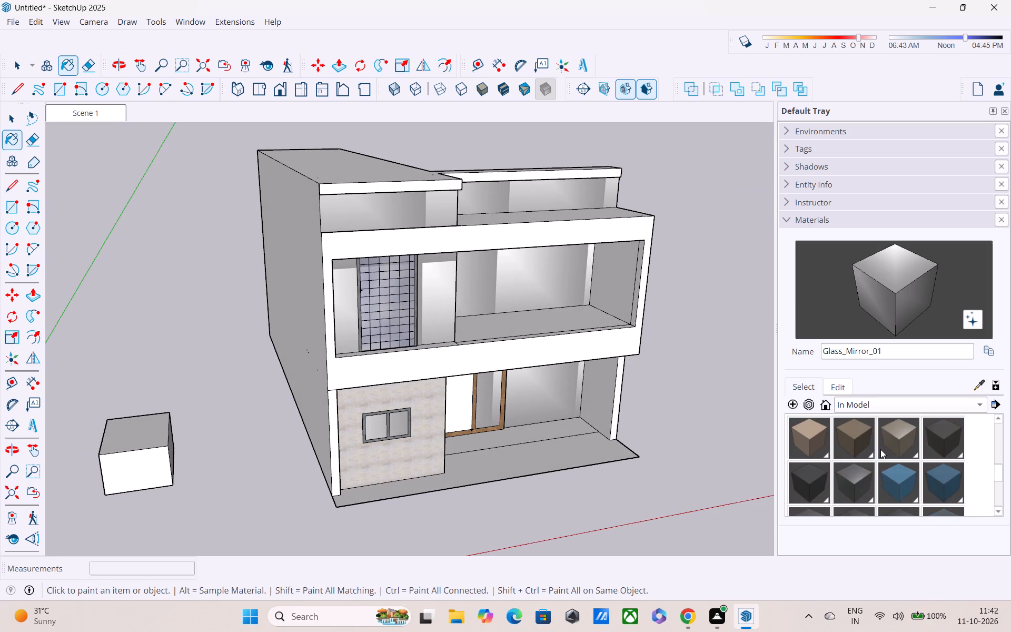
scroll(880, 449, down, 2)
click(889, 481)
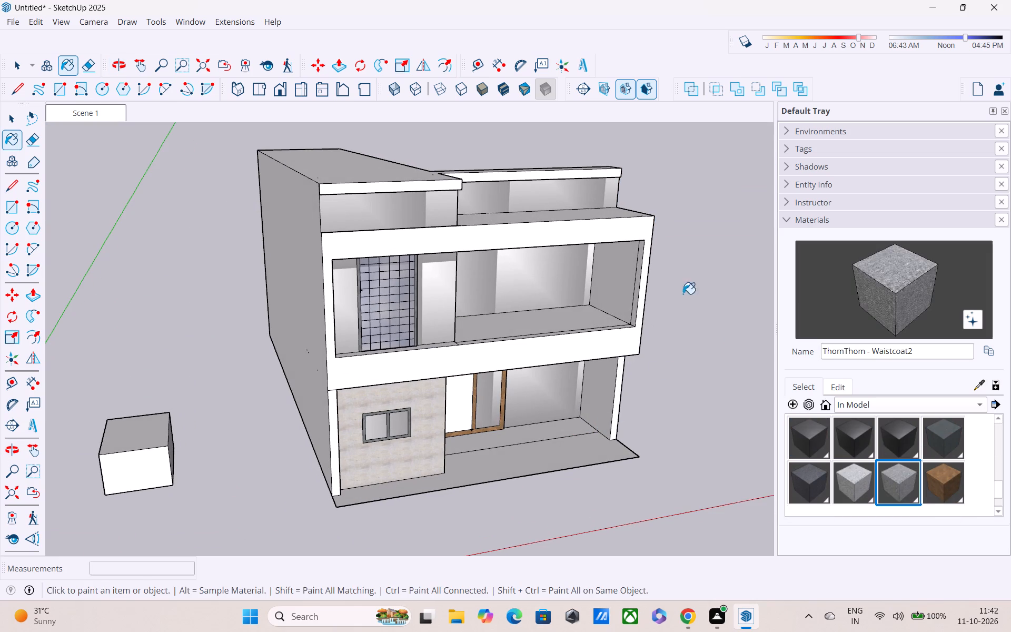
click(551, 194)
middle_drag(586, 218, 290, 284)
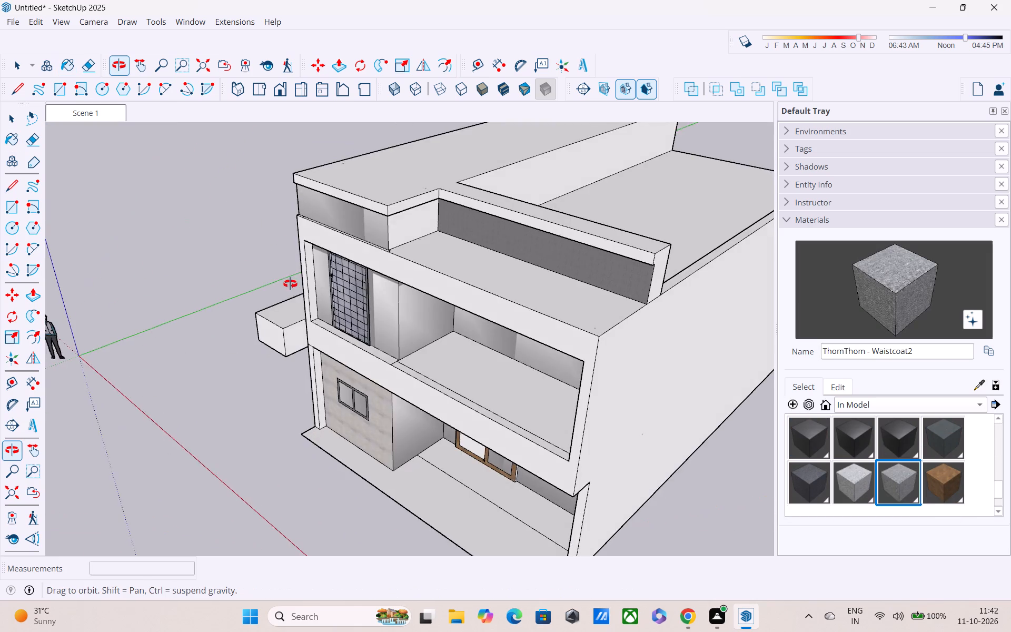
middle_drag(290, 284, 449, 169)
click(394, 198)
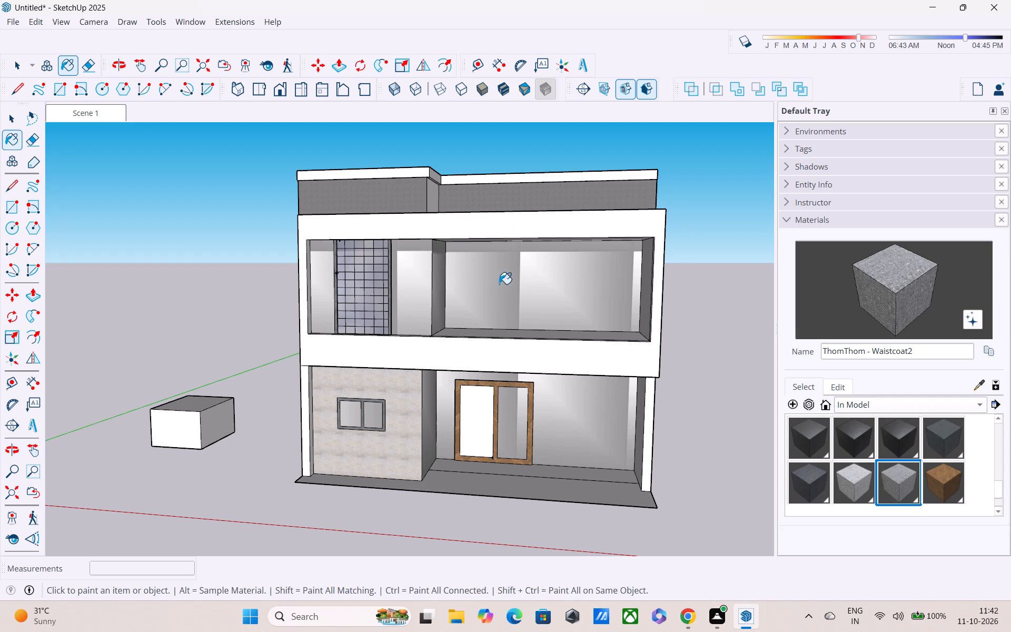
Paint the first-floor balcony back wall and the wall between it and the gridded window with ThomThom - Waistcoat2.
click(510, 292)
click(419, 289)
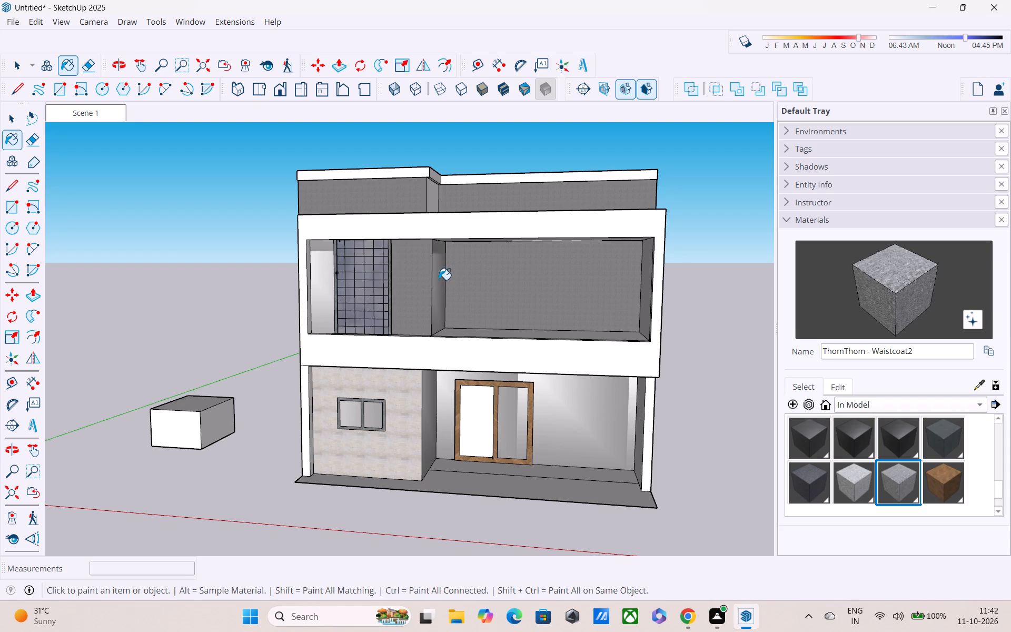
Paint the balcony side wall, the wall beyond the gridded window, the ground-floor back wall and the brick room's side wall with ThomThom - Waistcoat2.
click(439, 280)
click(318, 284)
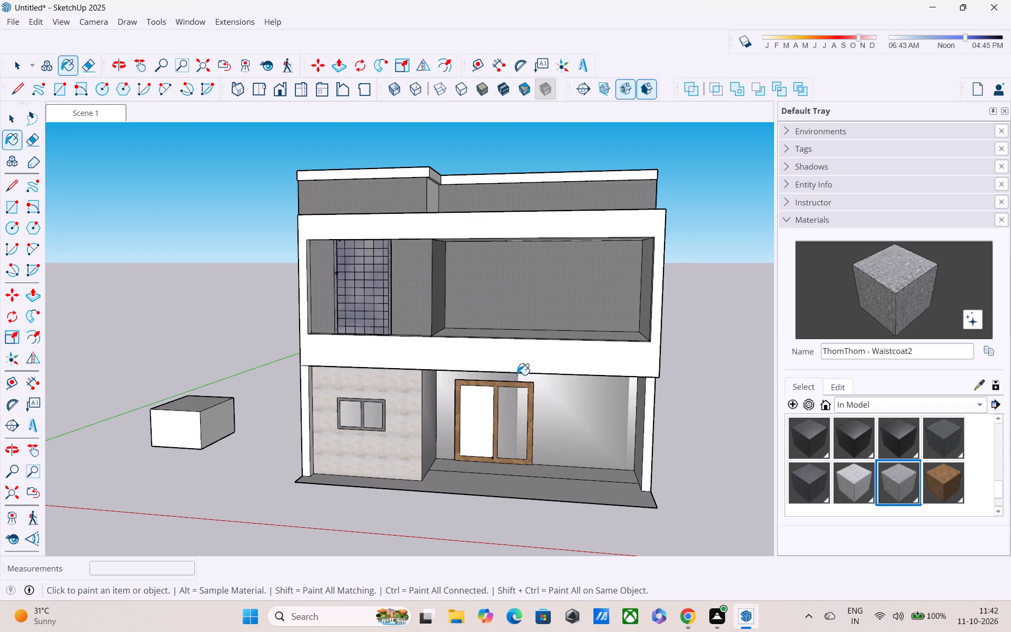
click(563, 406)
click(433, 401)
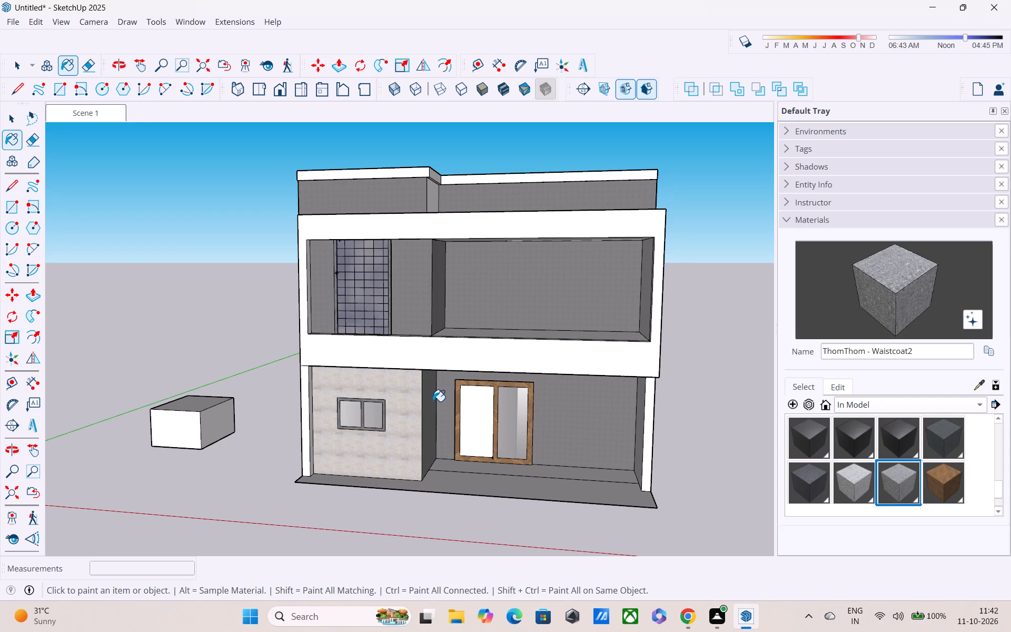
Examine the first-floor balcony's painted walls up close and from several angles.
middle_drag(433, 402, 557, 386)
scroll(604, 266, up, 1)
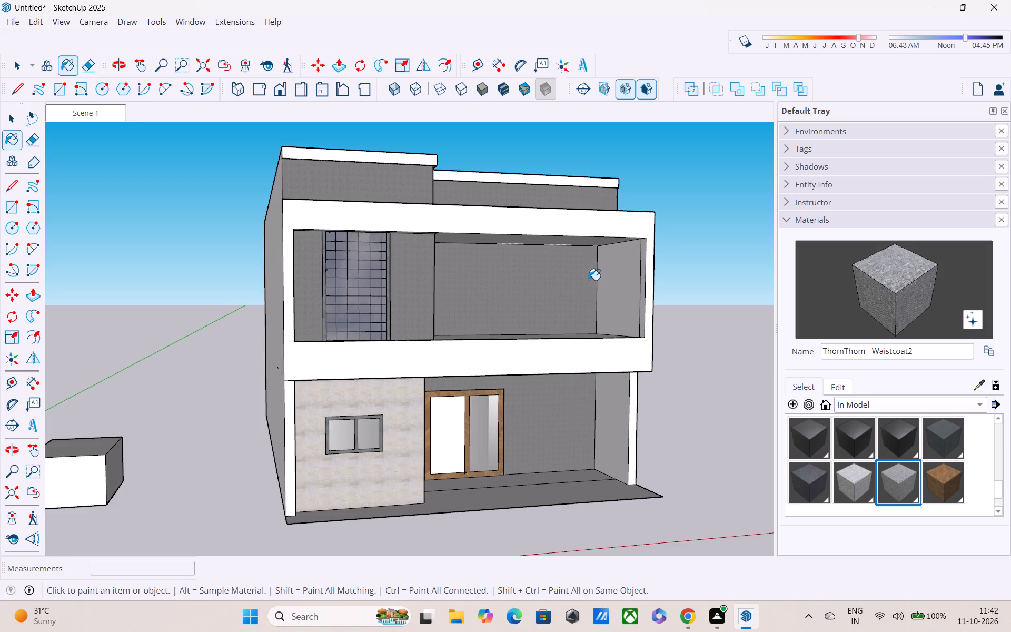
scroll(588, 281, up, 8)
middle_drag(600, 284, 685, 298)
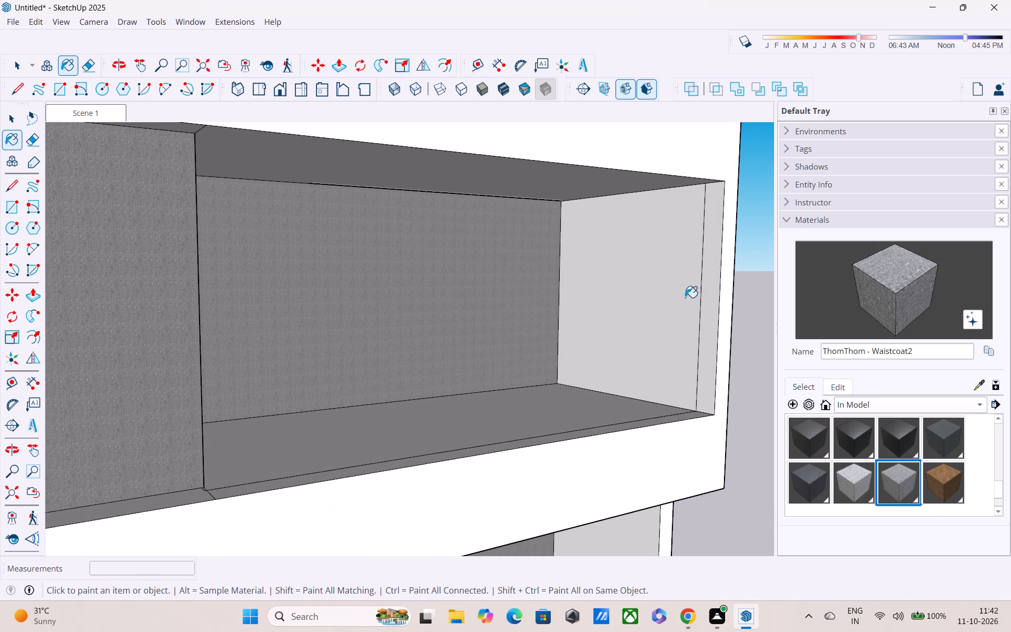
middle_drag(671, 304, 571, 325)
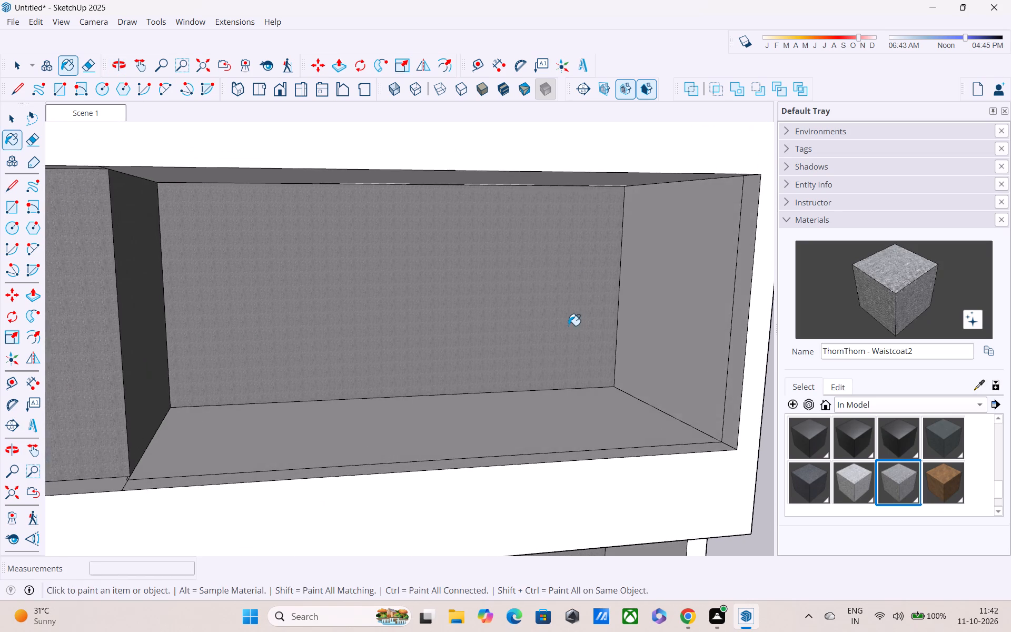
scroll(568, 325, down, 5)
middle_drag(502, 362, 499, 314)
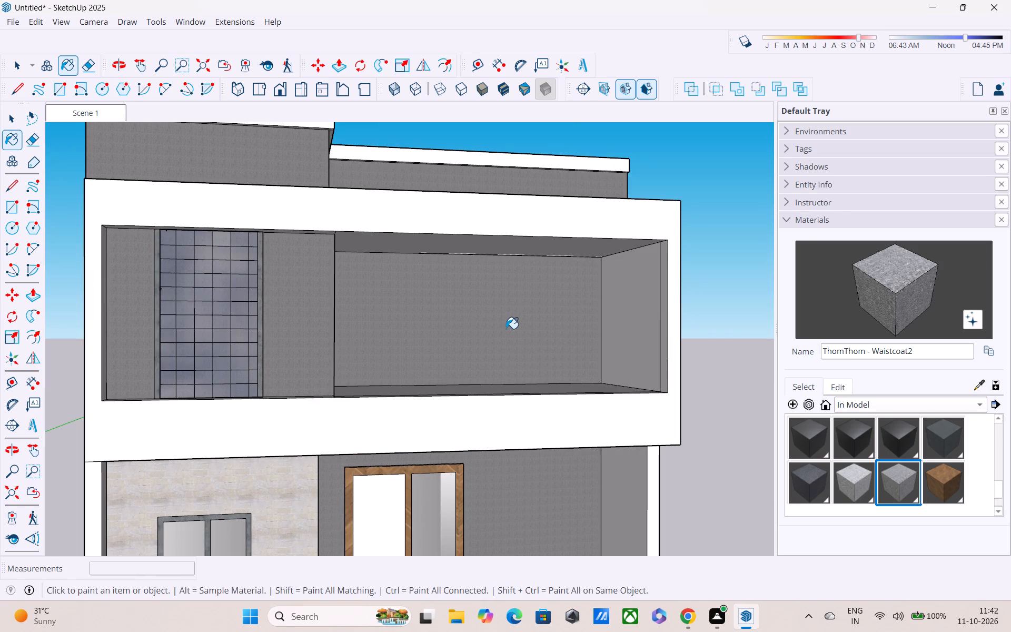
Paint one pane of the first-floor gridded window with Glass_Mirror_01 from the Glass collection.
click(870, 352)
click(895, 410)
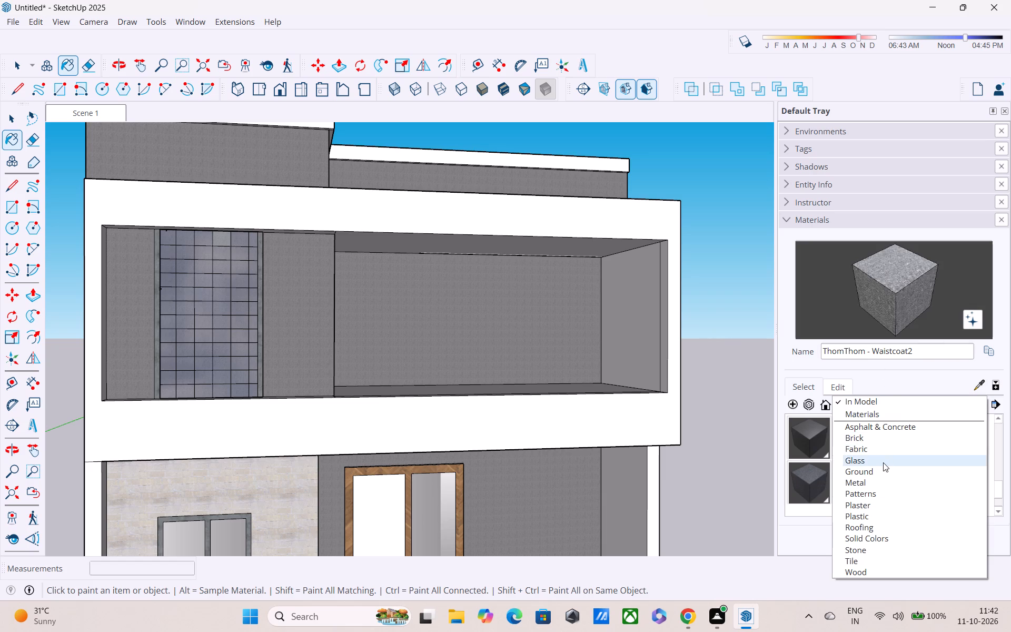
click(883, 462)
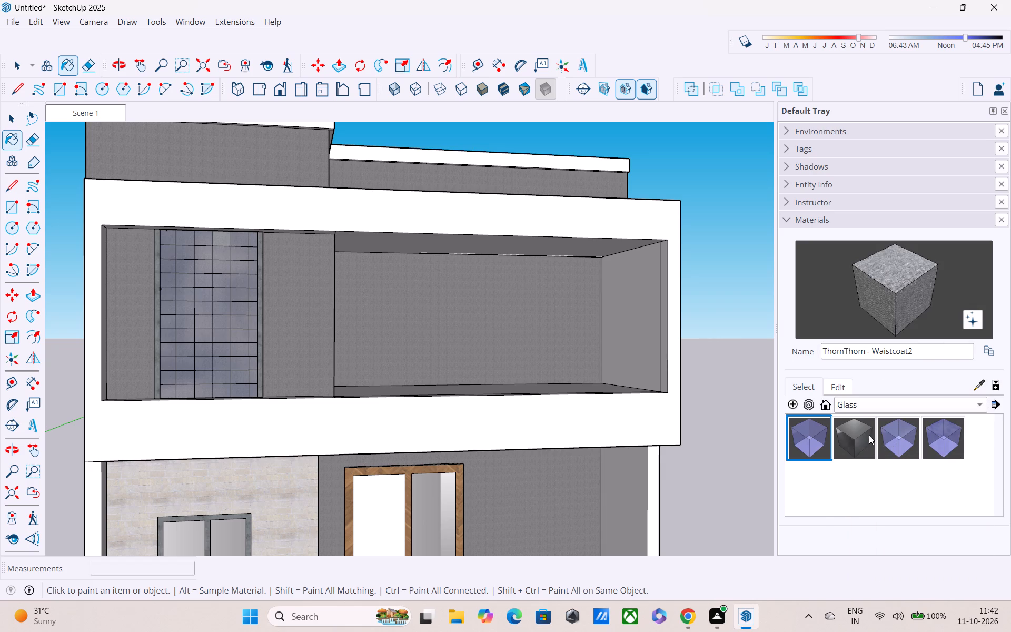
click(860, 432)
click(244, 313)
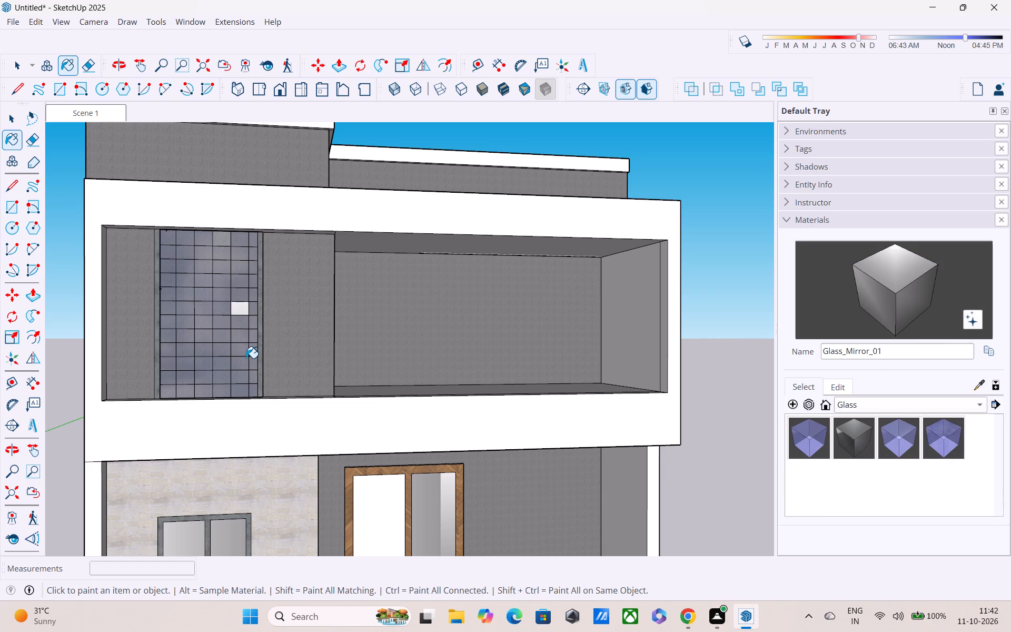
Paint the same pane of the first-floor gridded window with Glass_Safety_01.
click(890, 430)
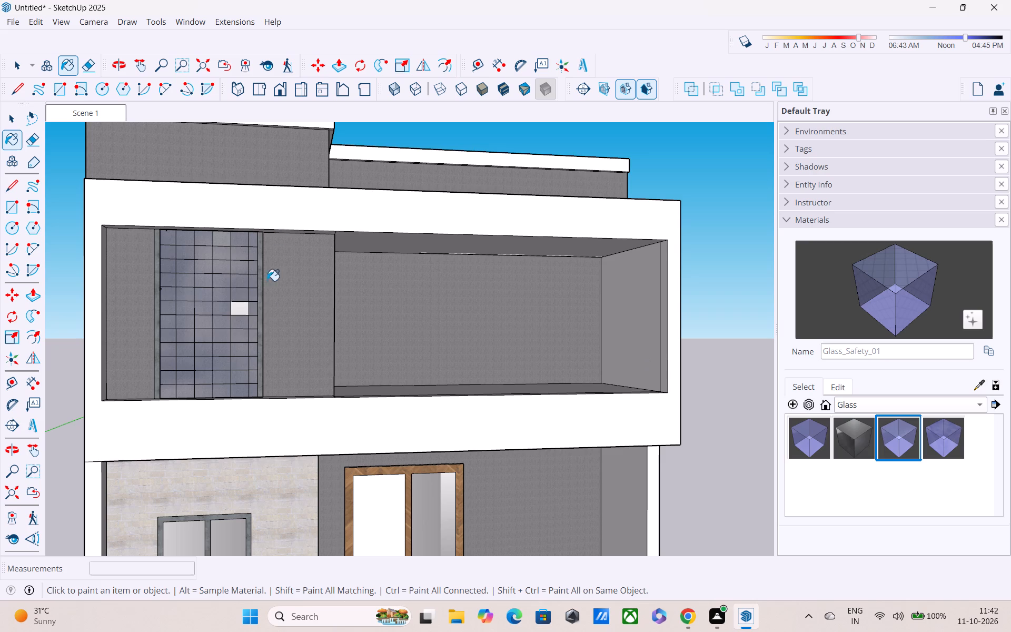
click(243, 304)
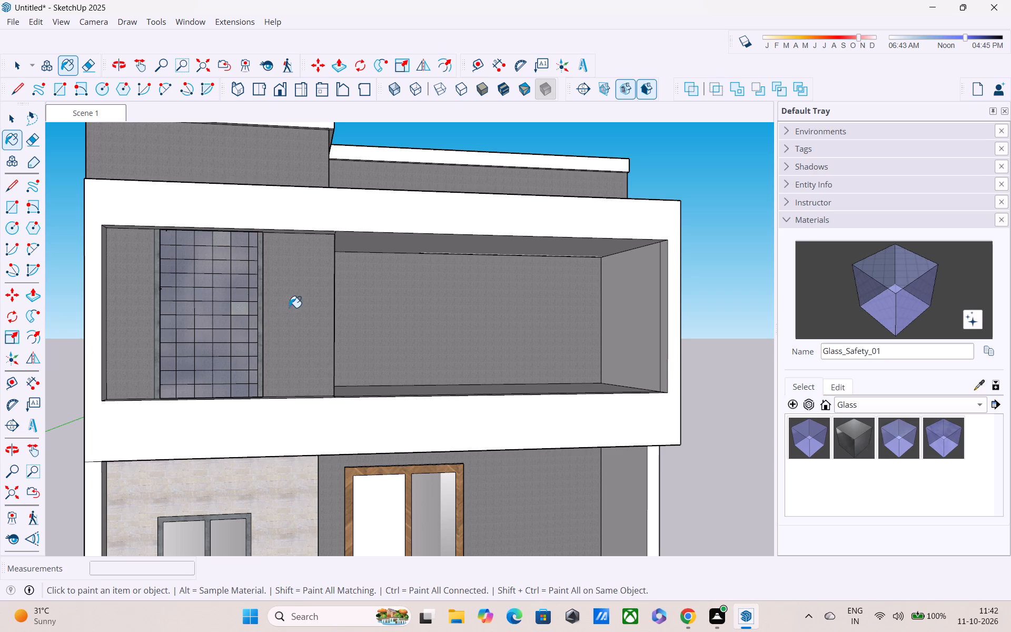
scroll(289, 308, down, 2)
middle_drag(263, 317, 239, 394)
scroll(230, 372, down, 3)
middle_drag(254, 350, 293, 277)
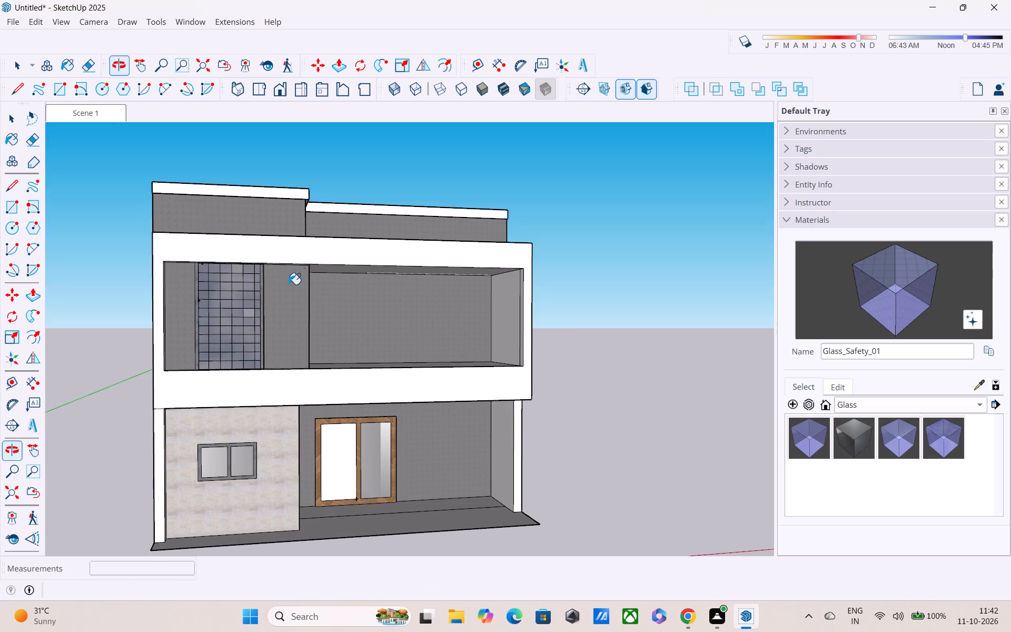
click(247, 316)
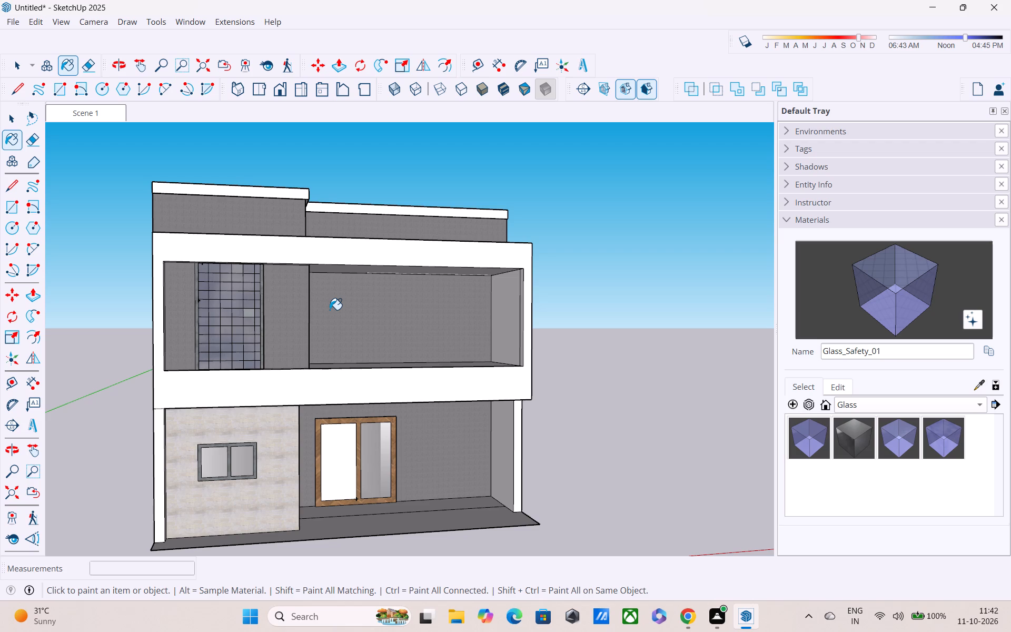
key(Escape)
Paint the white panel of the wood-framed entrance door with Glass_Mirror_01.
scroll(330, 310, down, 1)
middle_drag(339, 326, 329, 189)
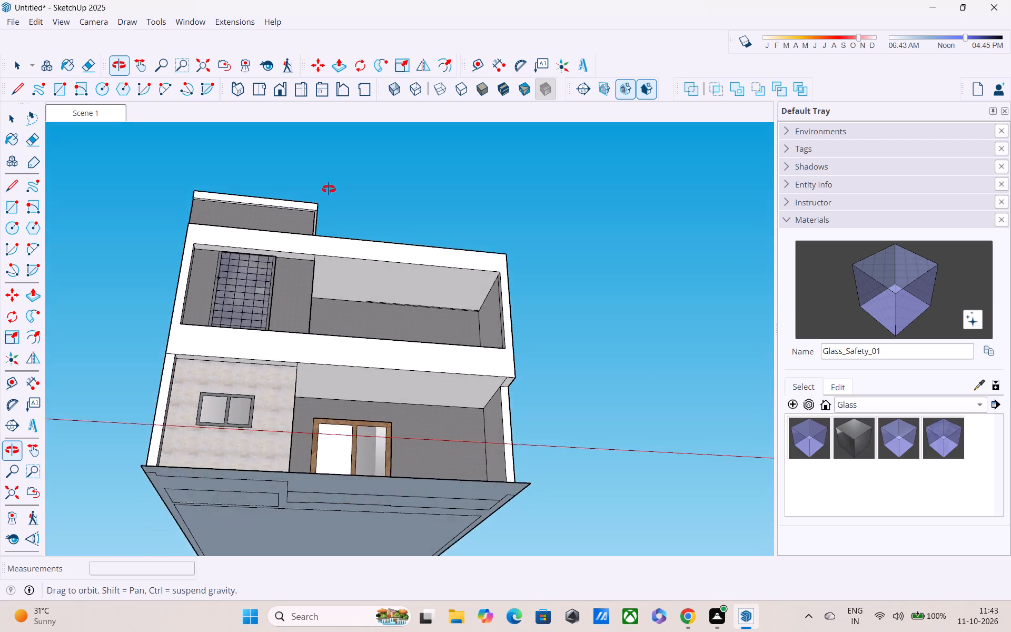
middle_drag(329, 189, 234, 310)
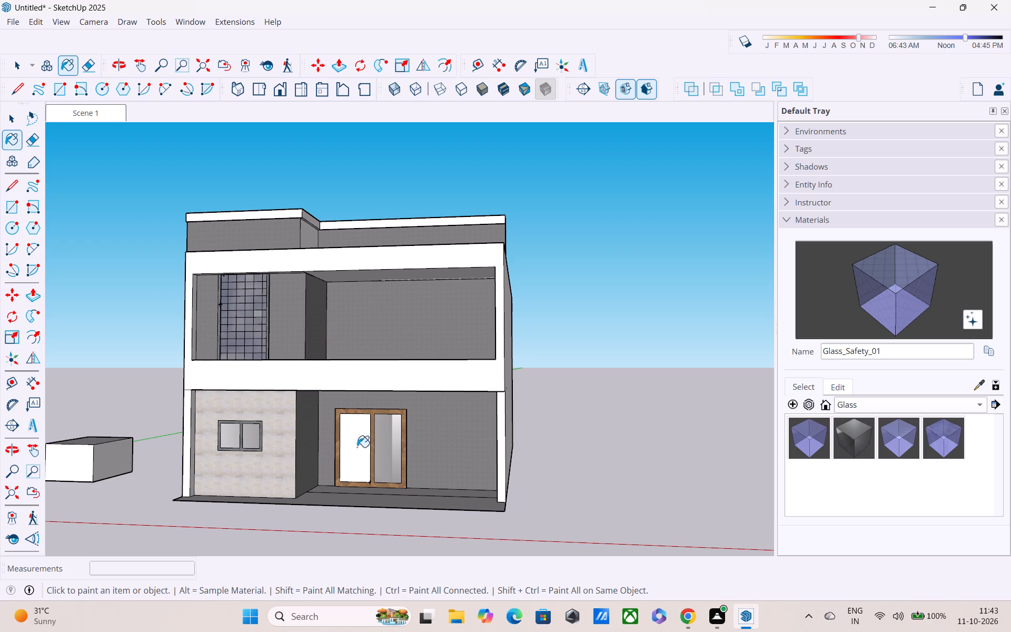
middle_drag(372, 471, 420, 506)
scroll(332, 460, up, 3)
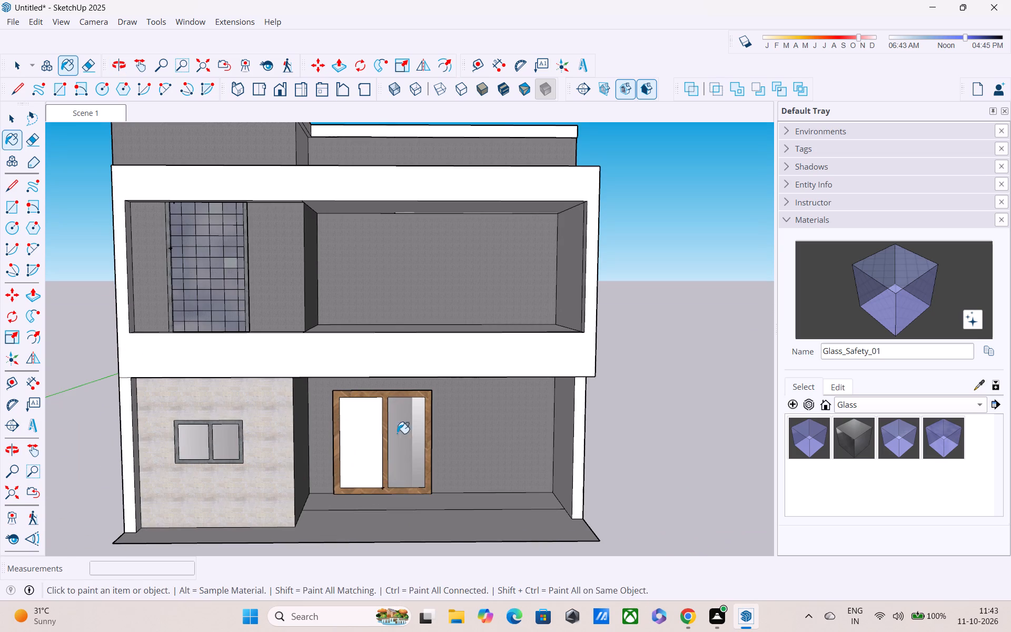
click(853, 430)
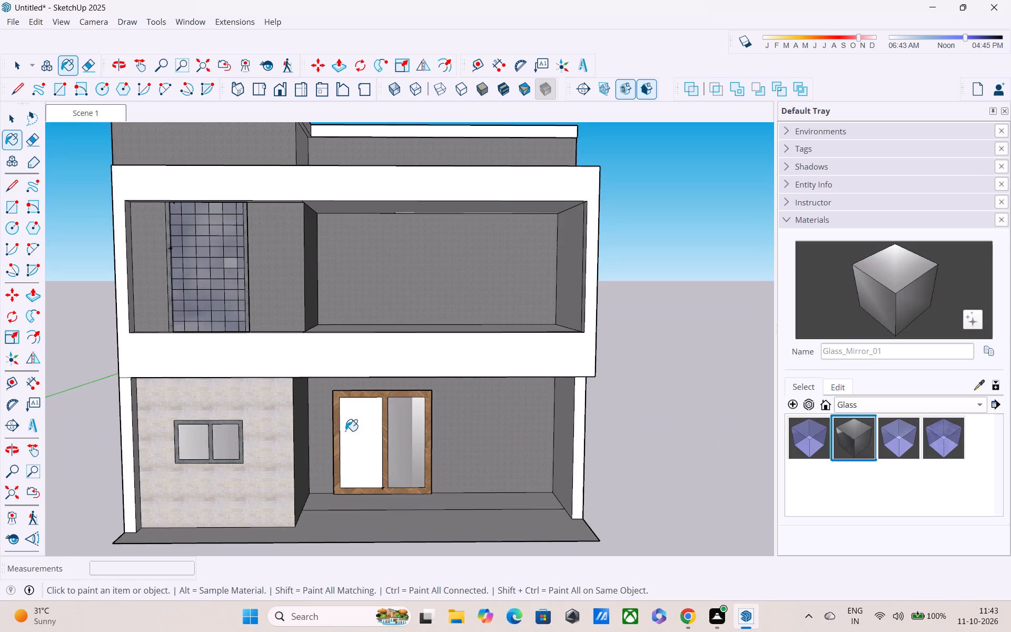
click(345, 431)
scroll(395, 438, down, 3)
middle_drag(422, 466, 424, 406)
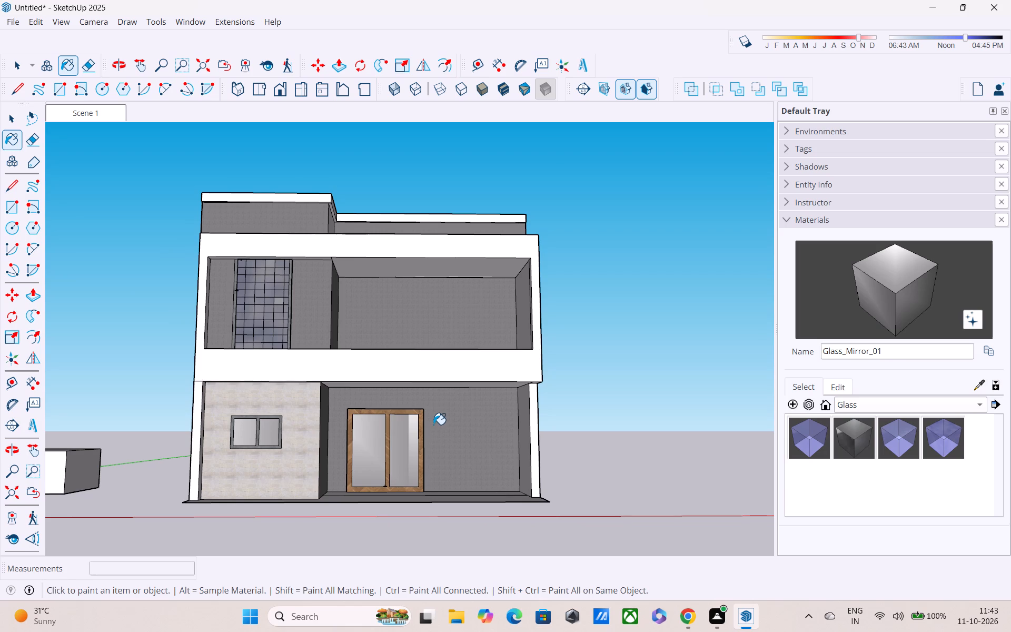
scroll(440, 428, down, 1)
key(Escape)
Draw an upright rectangle about 8' 11" wide and 12' 3 1/2" high on the open ground beside the house, facing the front.
middle_drag(597, 456, 472, 515)
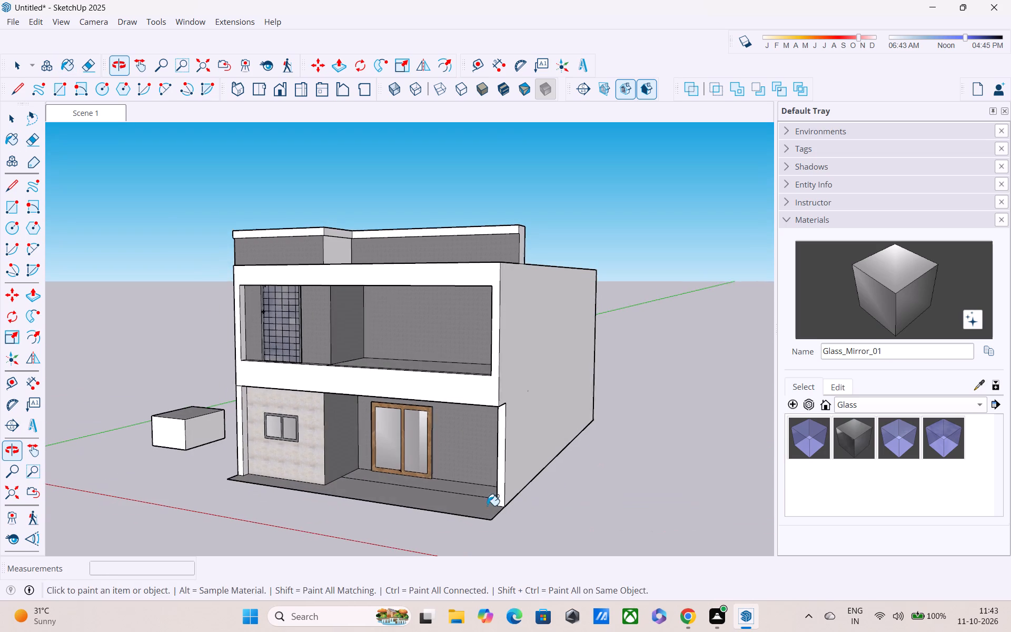
key(space)
key(space)
middle_drag(636, 493, 695, 465)
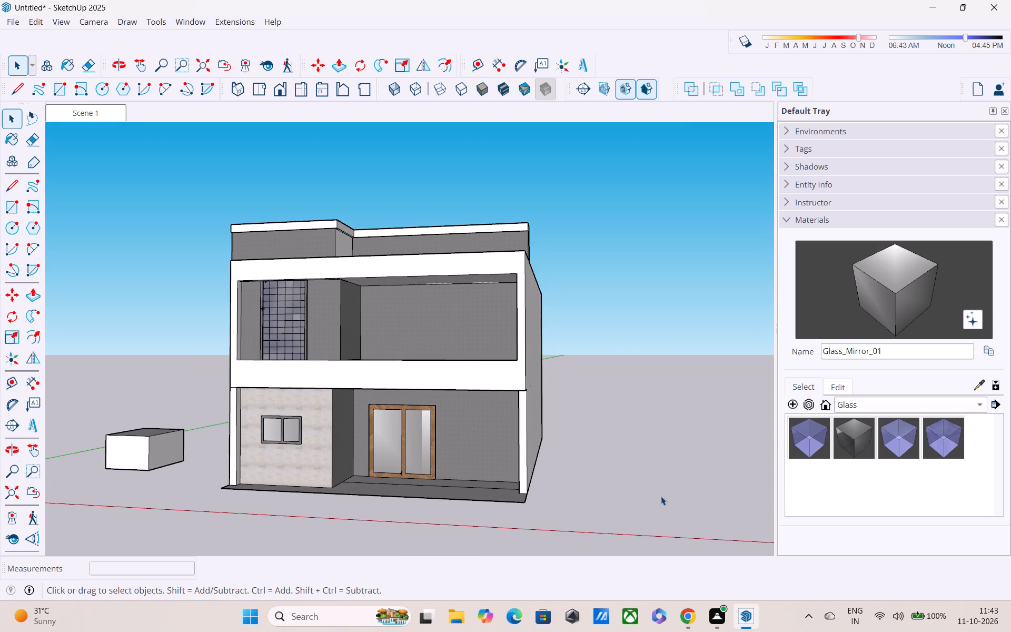
key(r)
click(652, 503)
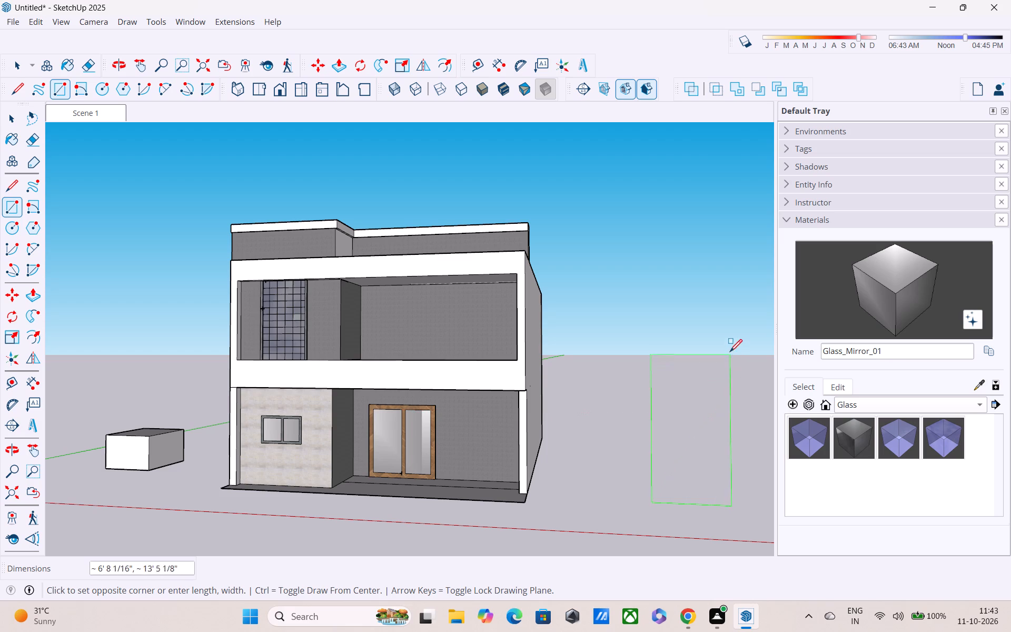
middle_drag(761, 366, 773, 364)
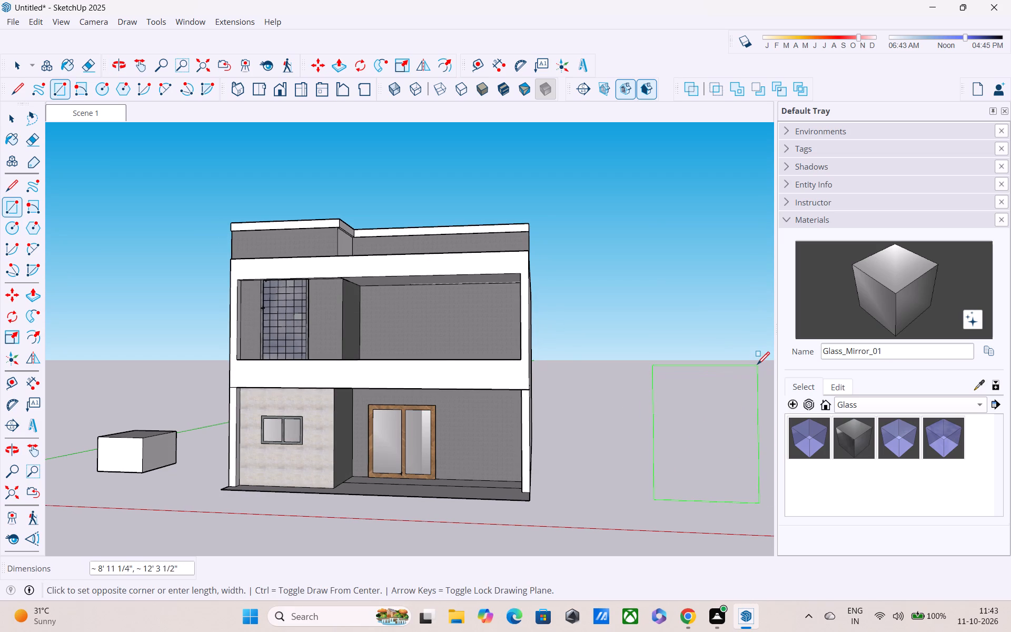
click(757, 366)
middle_drag(727, 397, 740, 374)
scroll(740, 374, up, 1)
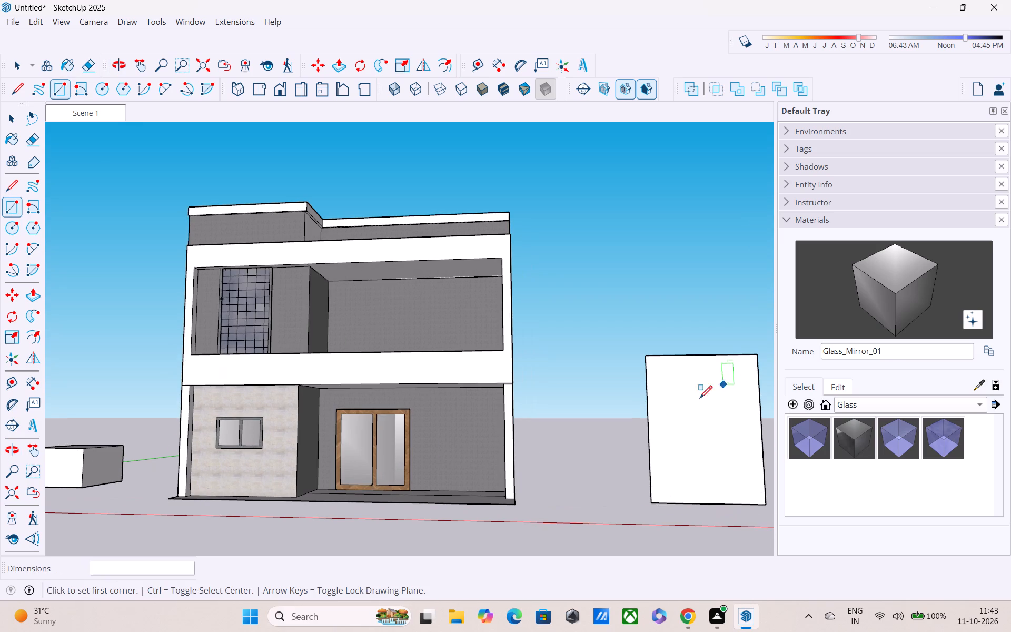
key(Escape)
Push/Pull the upright rectangle about 1' 2 3/8" into a freestanding slab.
key(p)
click(692, 396)
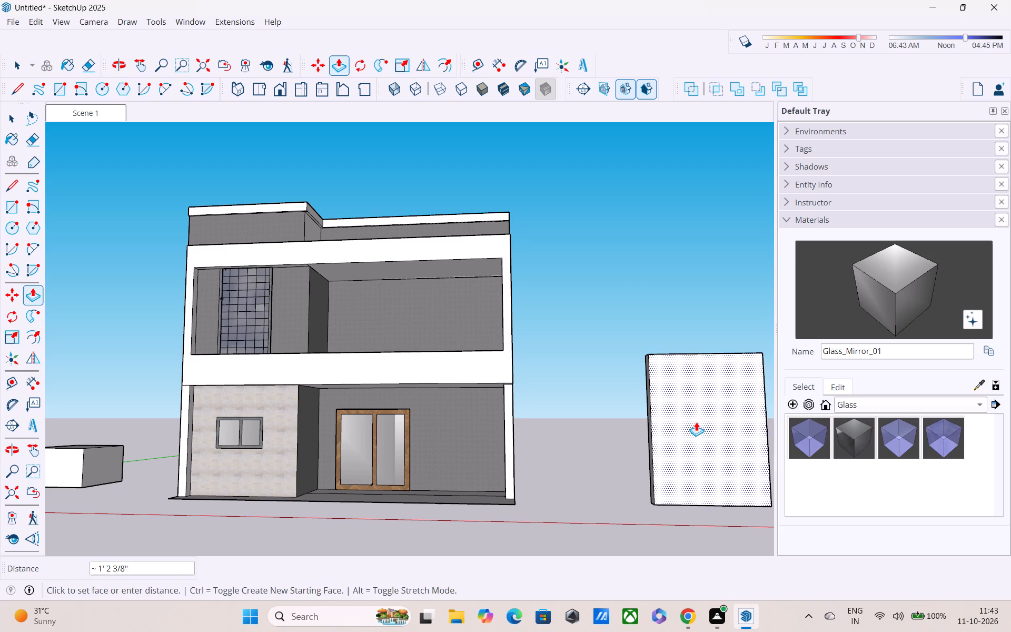
click(696, 422)
Examine the freestanding slab and the side of the house from several angles.
middle_drag(664, 427, 514, 492)
middle_drag(651, 455, 500, 464)
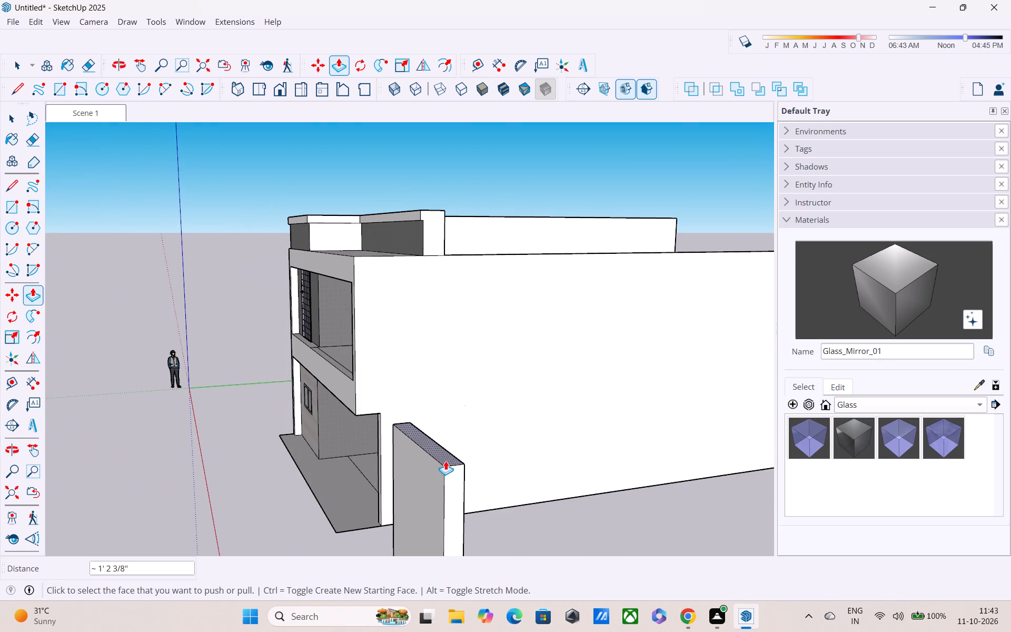
middle_drag(445, 461, 589, 459)
scroll(590, 459, up, 2)
middle_drag(649, 439, 552, 482)
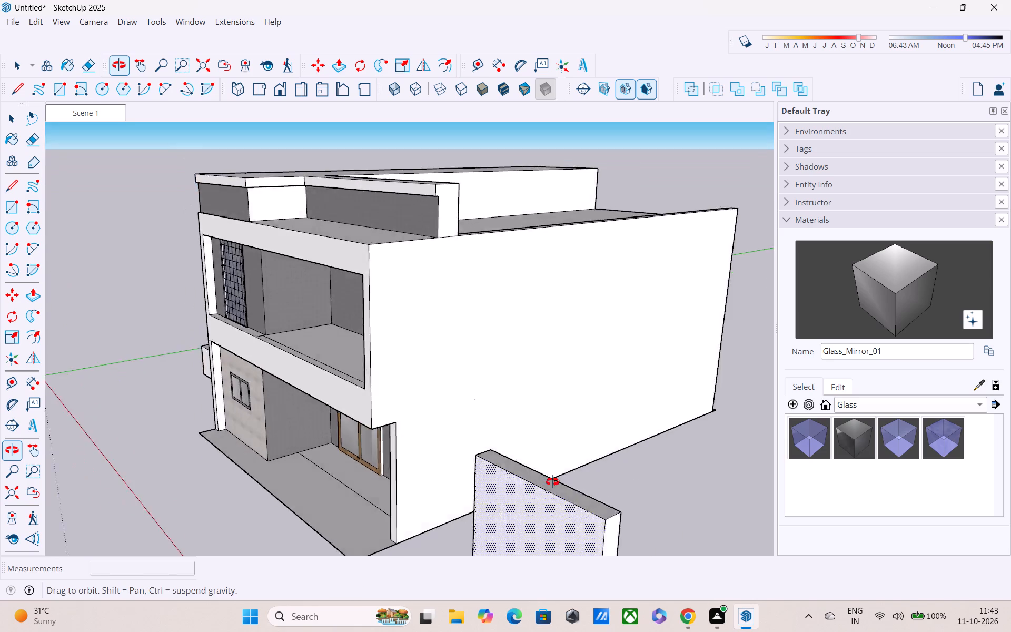
middle_drag(552, 482, 552, 481)
middle_drag(565, 466, 694, 431)
scroll(693, 431, down, 1)
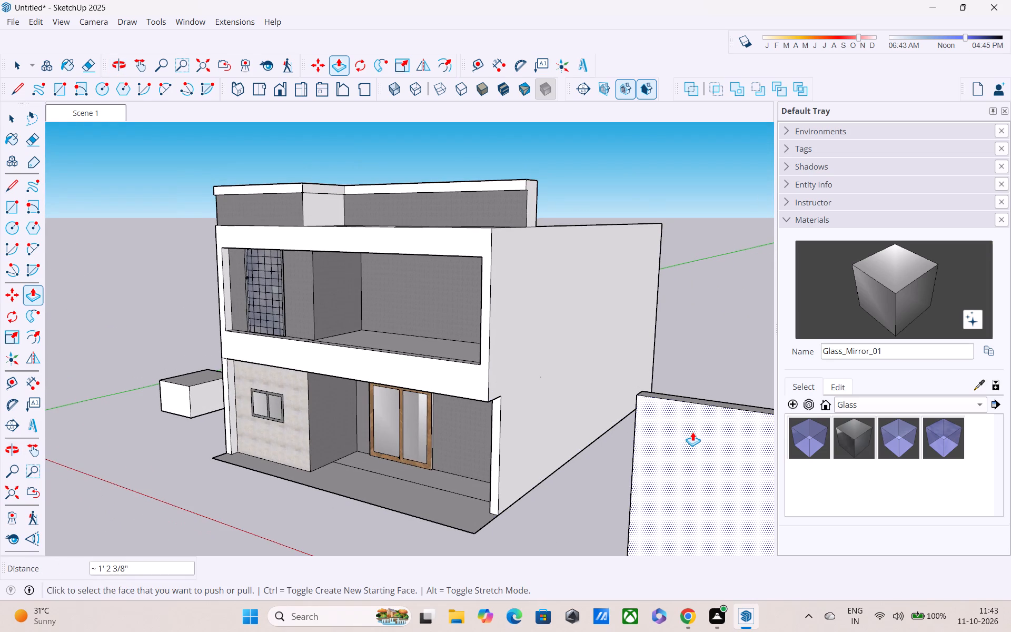
scroll(692, 432, down, 1)
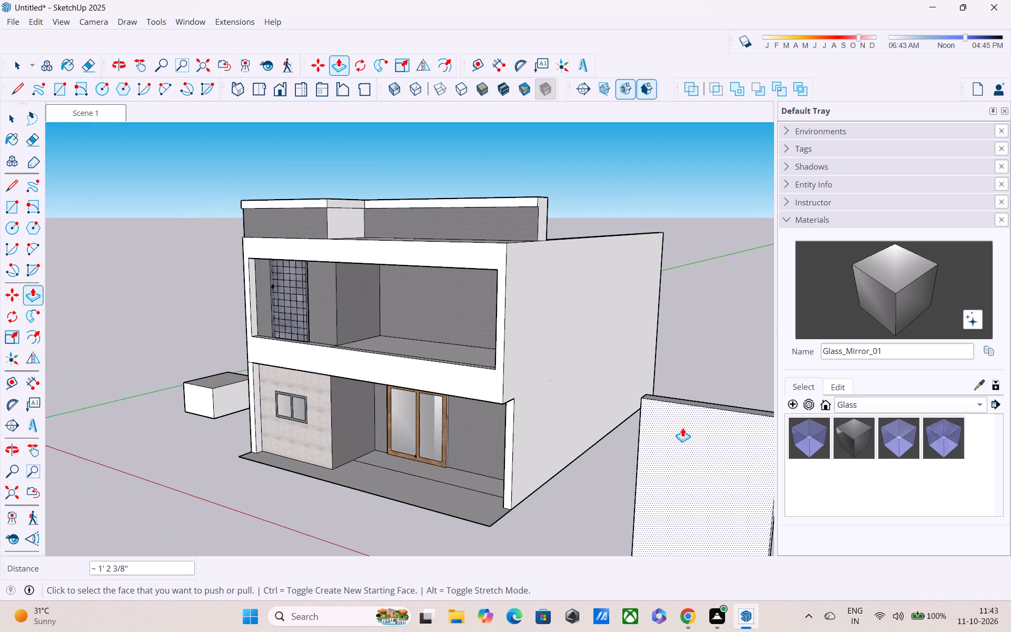
middle_drag(682, 428, 635, 444)
middle_drag(635, 444, 649, 413)
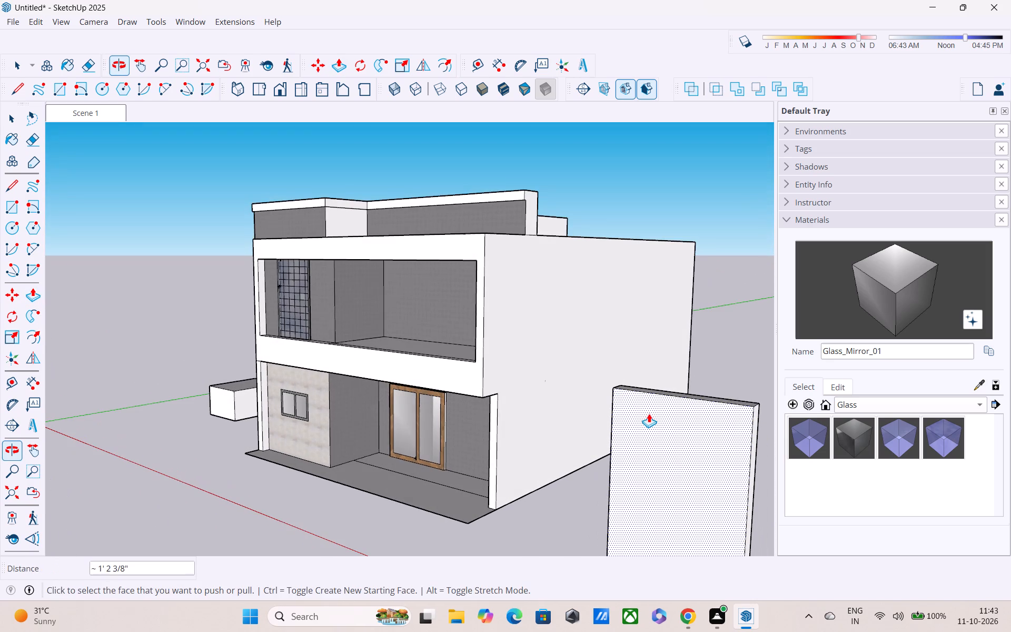
Draw a vertical line about 12' 3 1/2" long down the slab's front face from the midpoint of its top edge.
key(l)
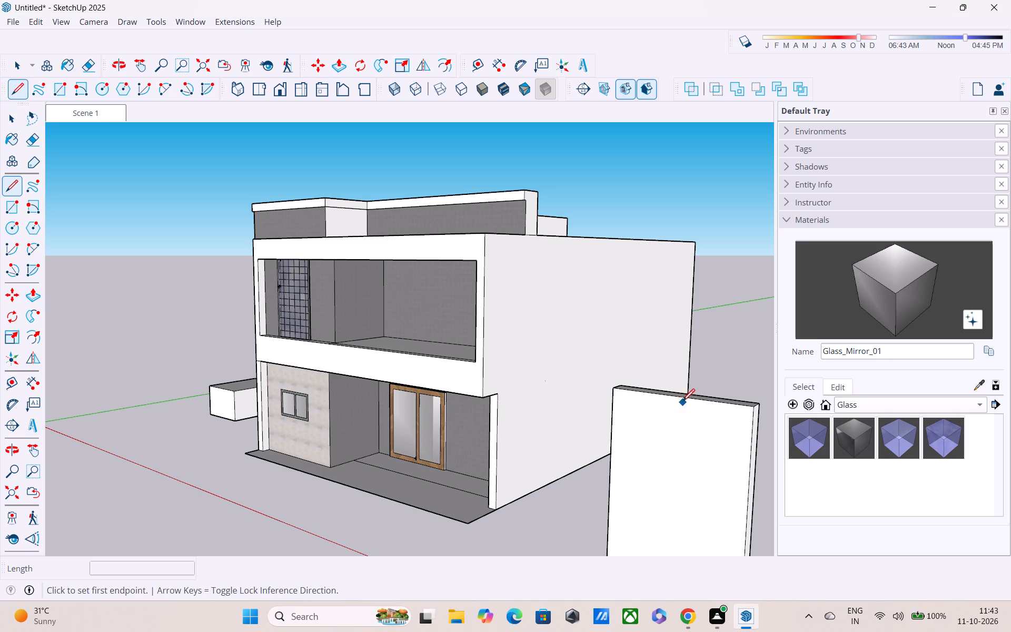
click(683, 400)
scroll(662, 499, down, 2)
middle_drag(665, 503, 679, 500)
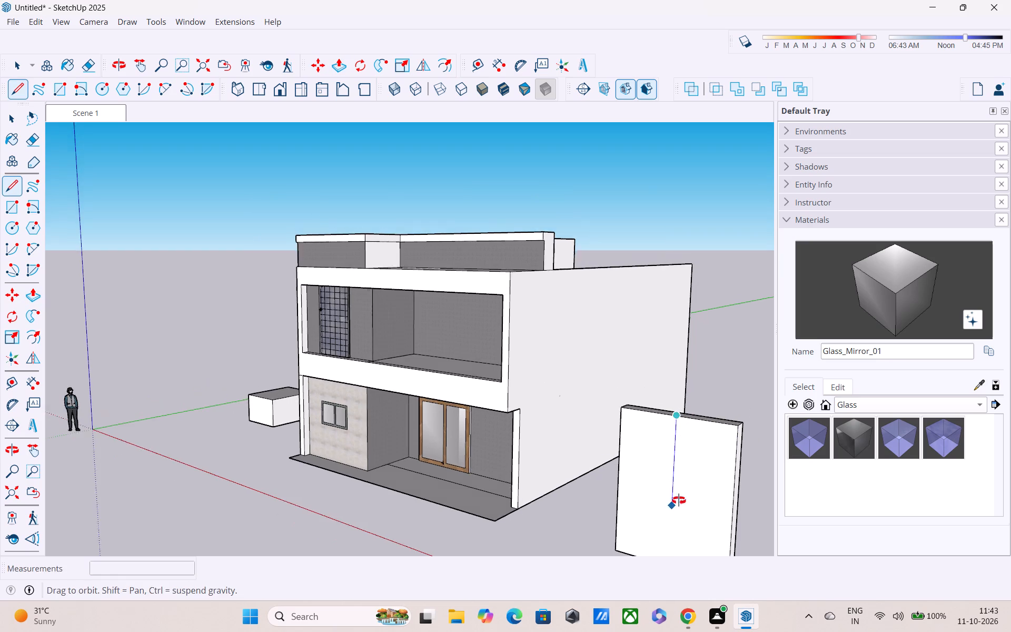
middle_drag(679, 500, 731, 482)
click(715, 524)
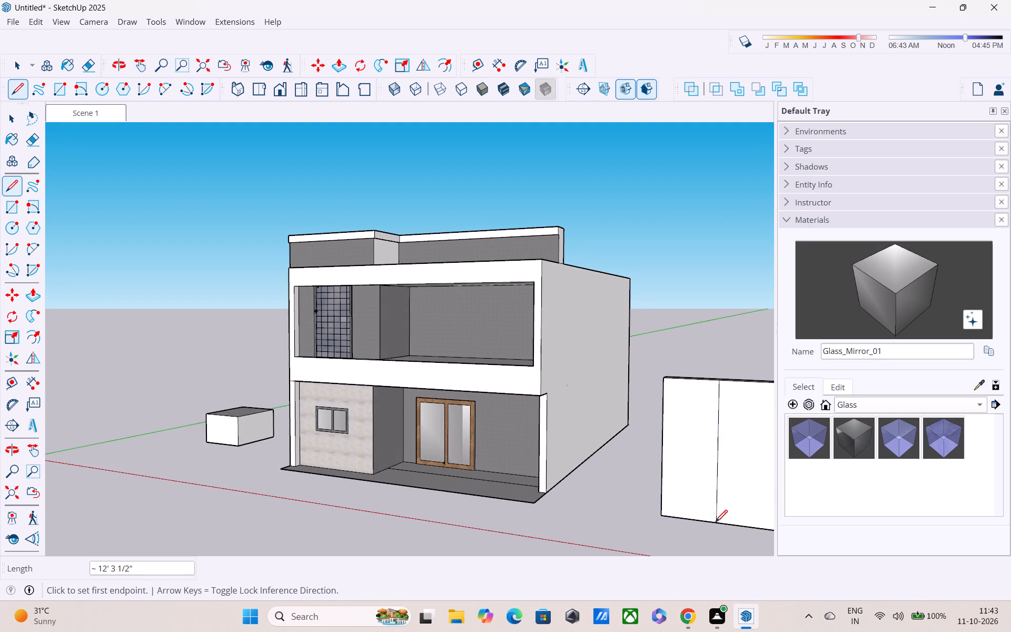
scroll(740, 507, down, 2)
key(Escape)
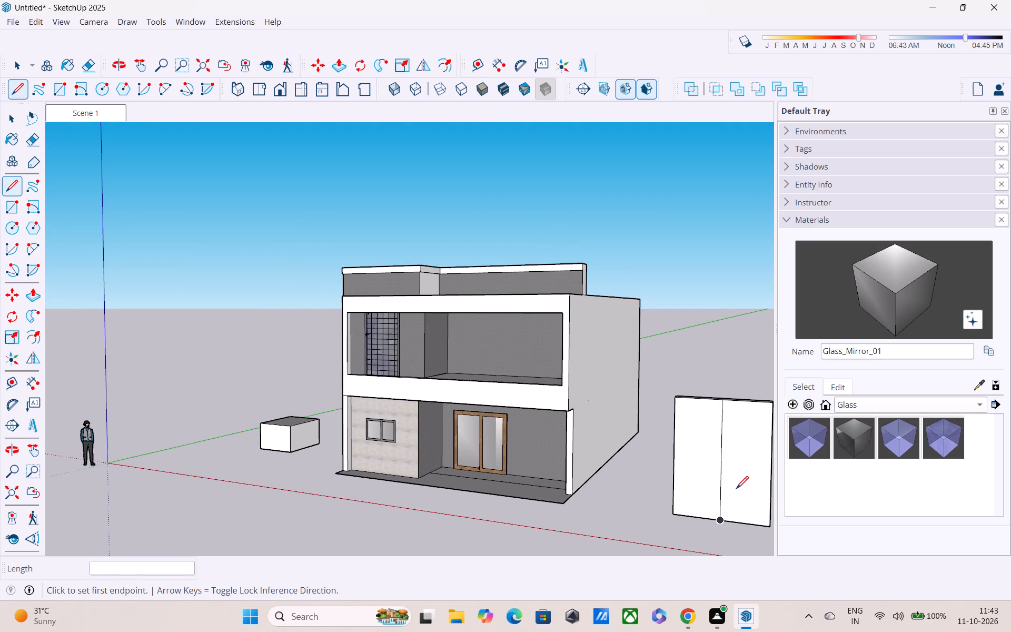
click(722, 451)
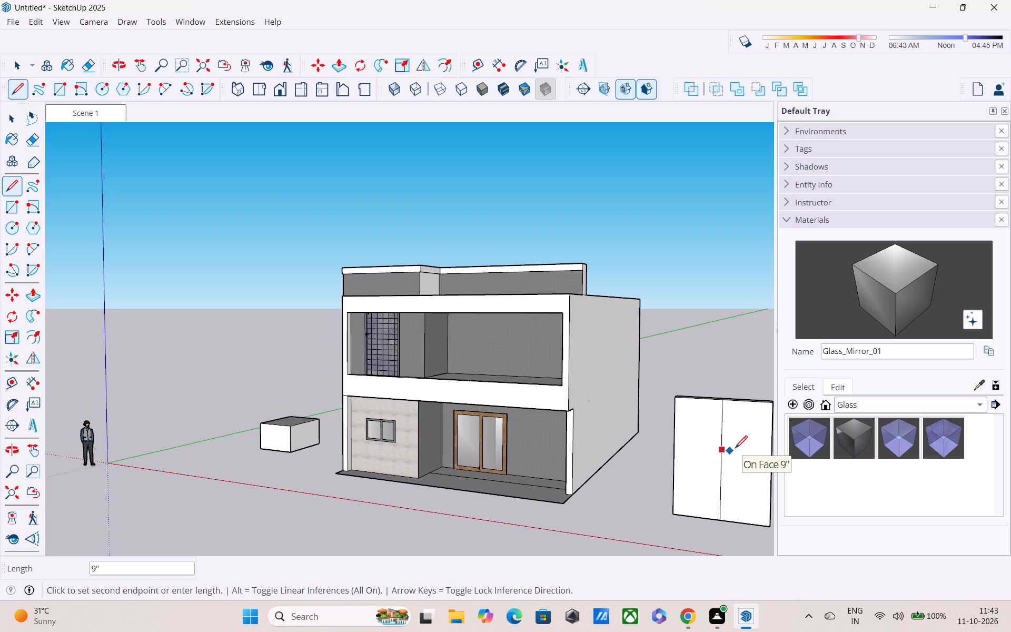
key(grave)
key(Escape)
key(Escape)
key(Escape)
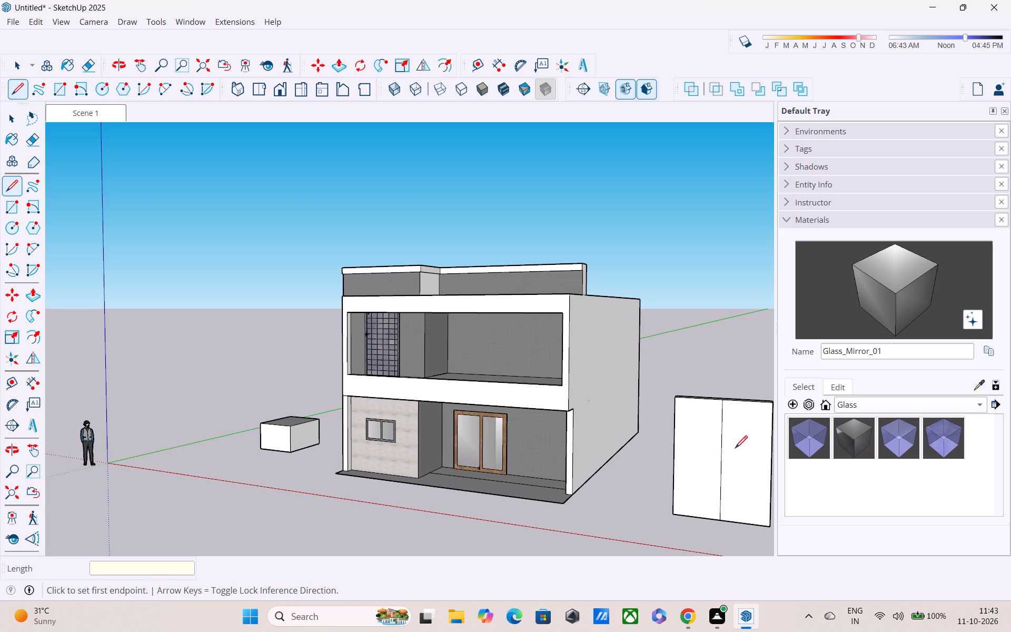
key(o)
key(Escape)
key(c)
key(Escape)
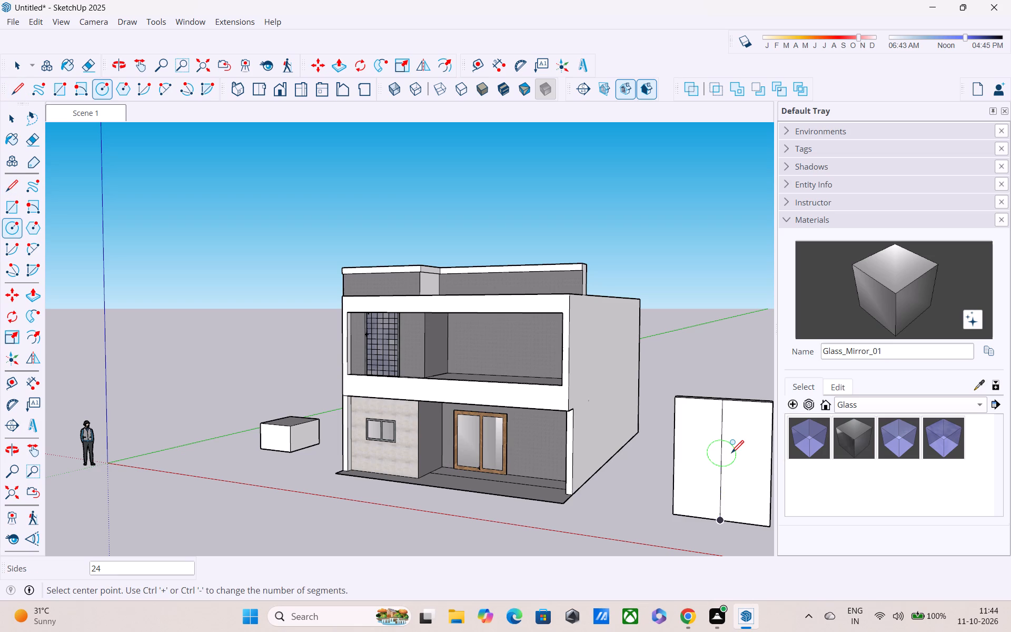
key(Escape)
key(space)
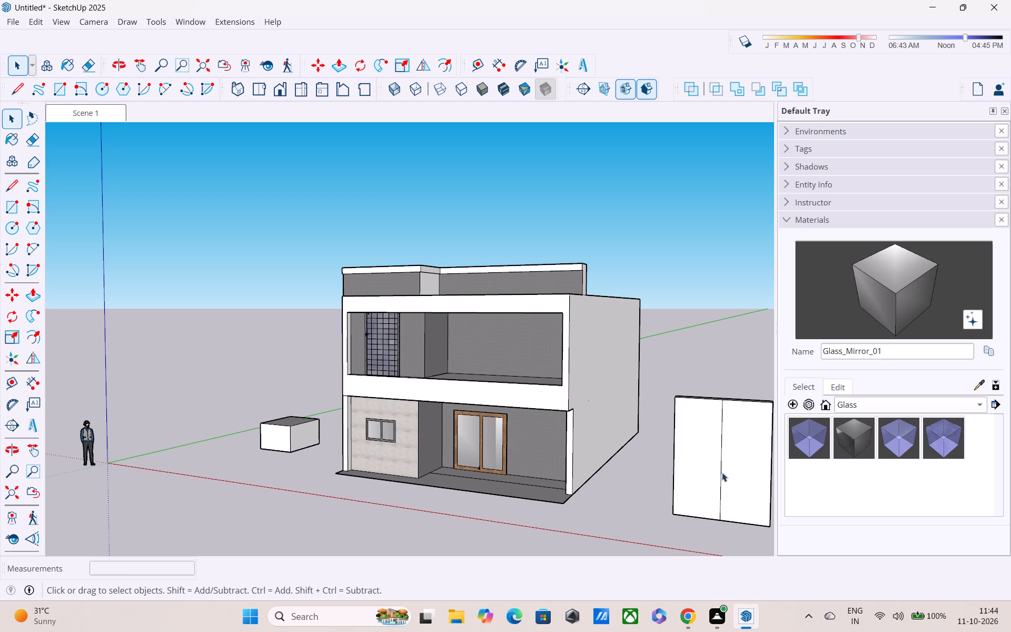
Copy the vertical centre line on the slab's front face about 9" sideways, away from the house.
click(719, 467)
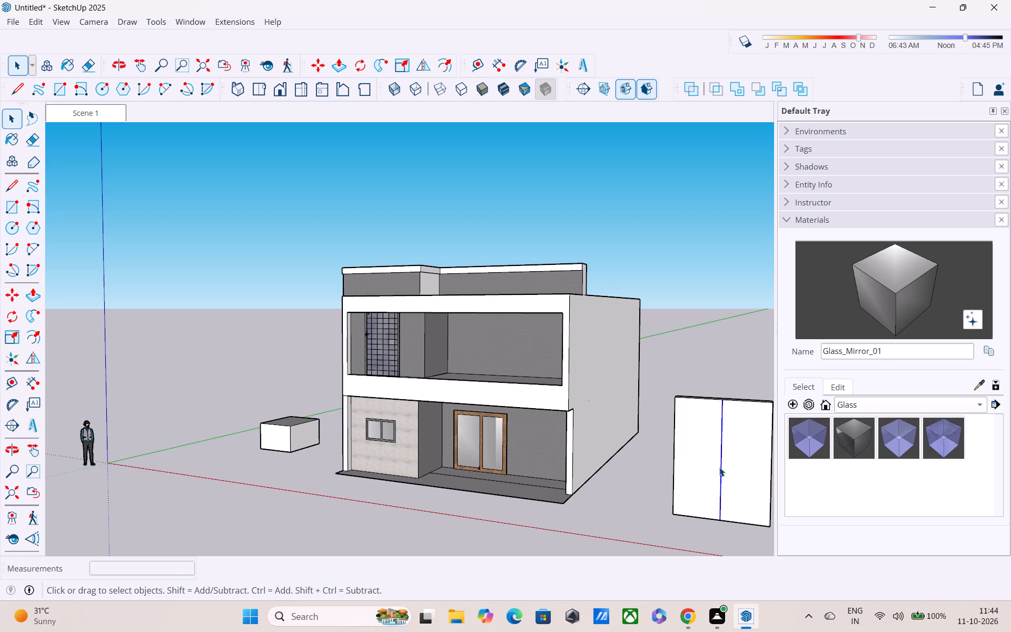
key(m)
click(719, 470)
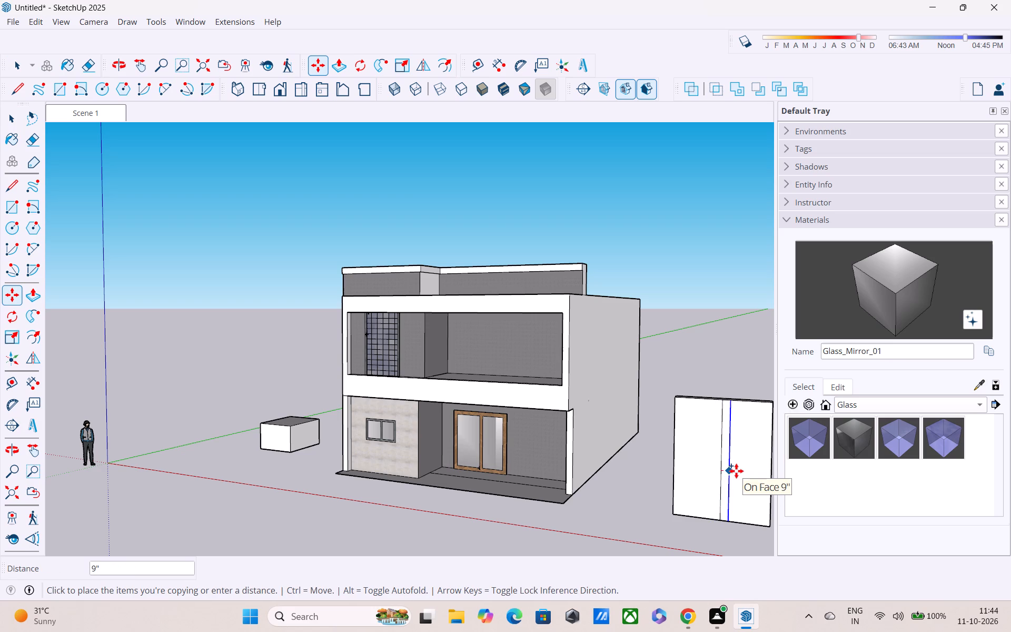
click(736, 471)
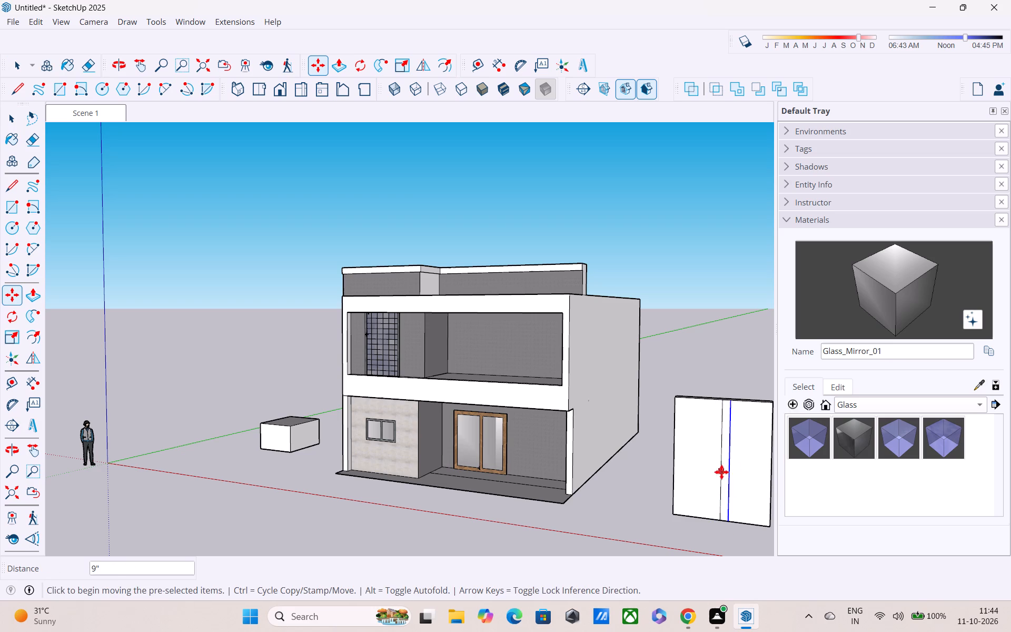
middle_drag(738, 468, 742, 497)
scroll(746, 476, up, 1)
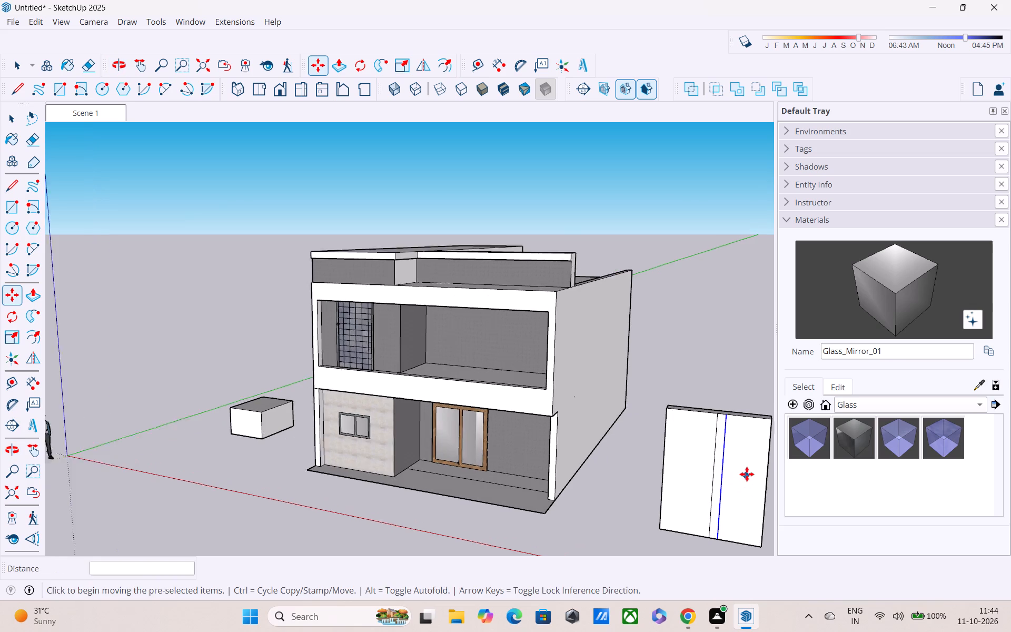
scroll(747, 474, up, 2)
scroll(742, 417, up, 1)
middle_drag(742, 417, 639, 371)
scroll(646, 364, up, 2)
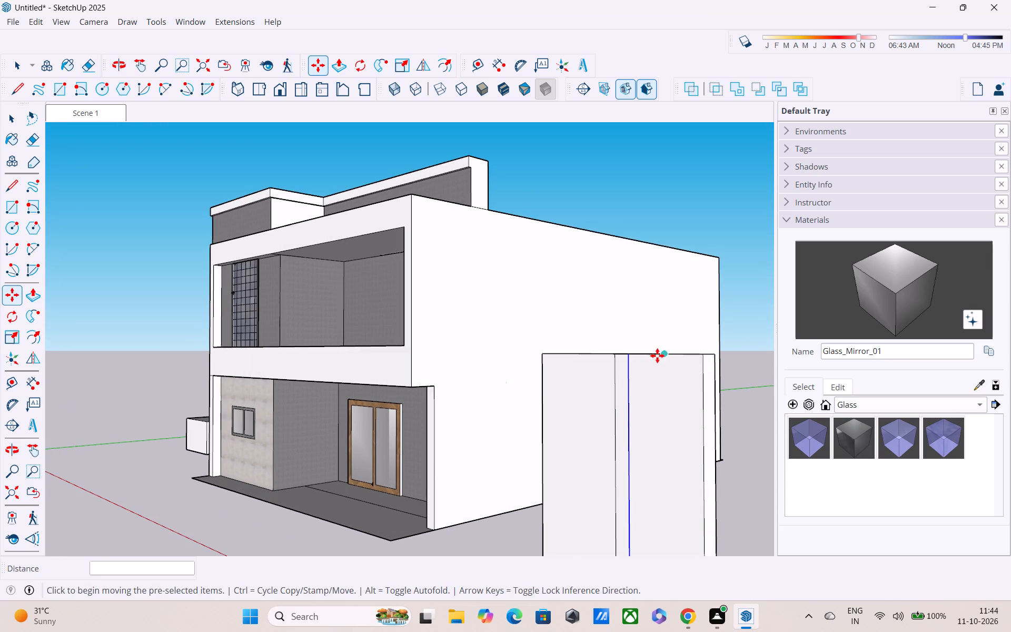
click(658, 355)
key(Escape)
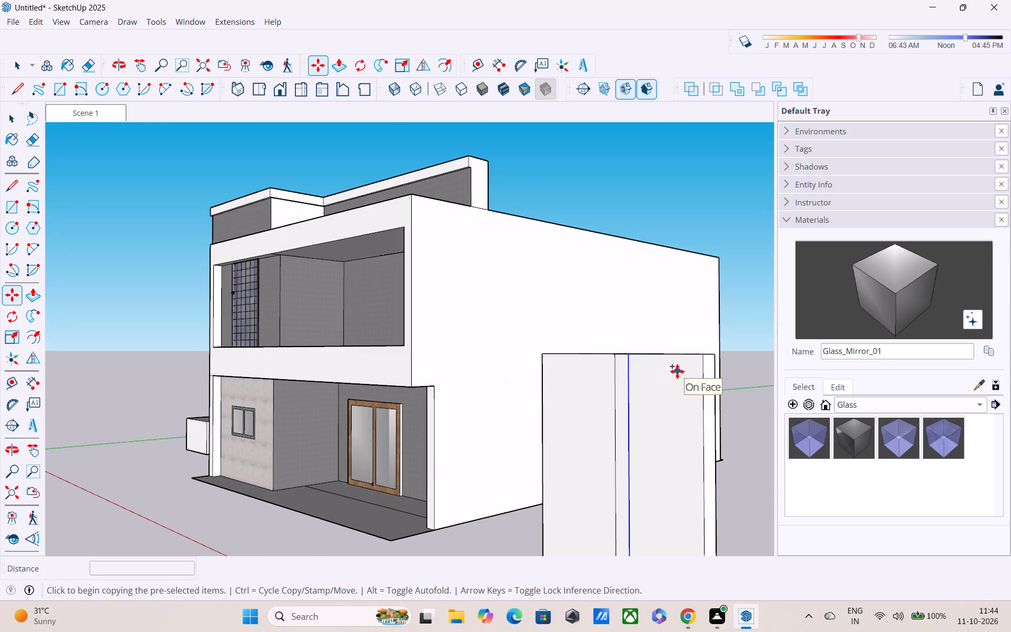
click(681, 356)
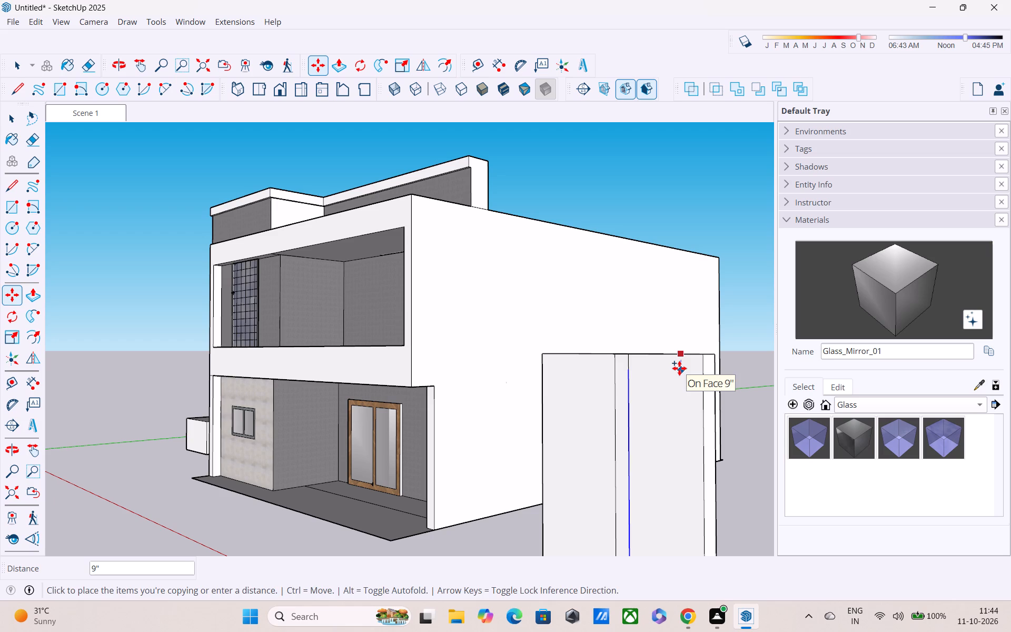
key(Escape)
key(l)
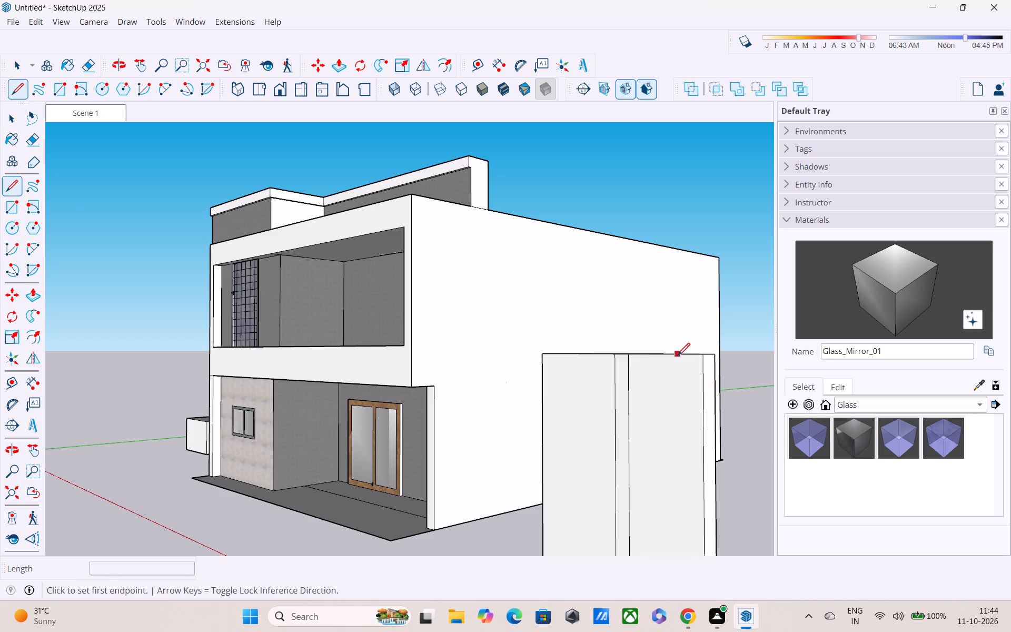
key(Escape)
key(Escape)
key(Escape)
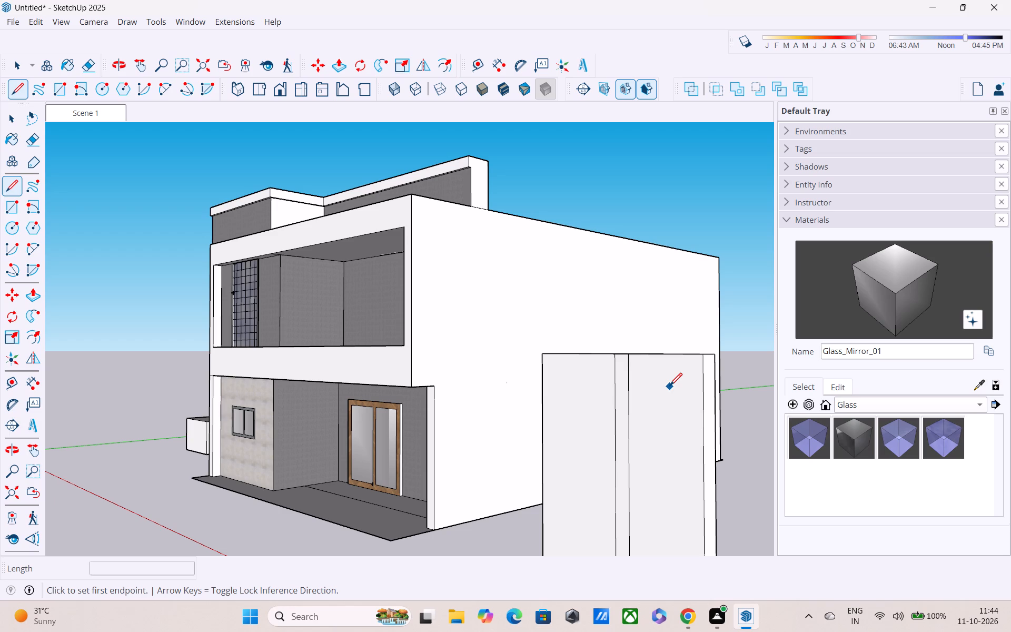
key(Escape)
Save the model in the Documents folder as "pro 1 sk", purging its unused items.
key(ctrl+s)
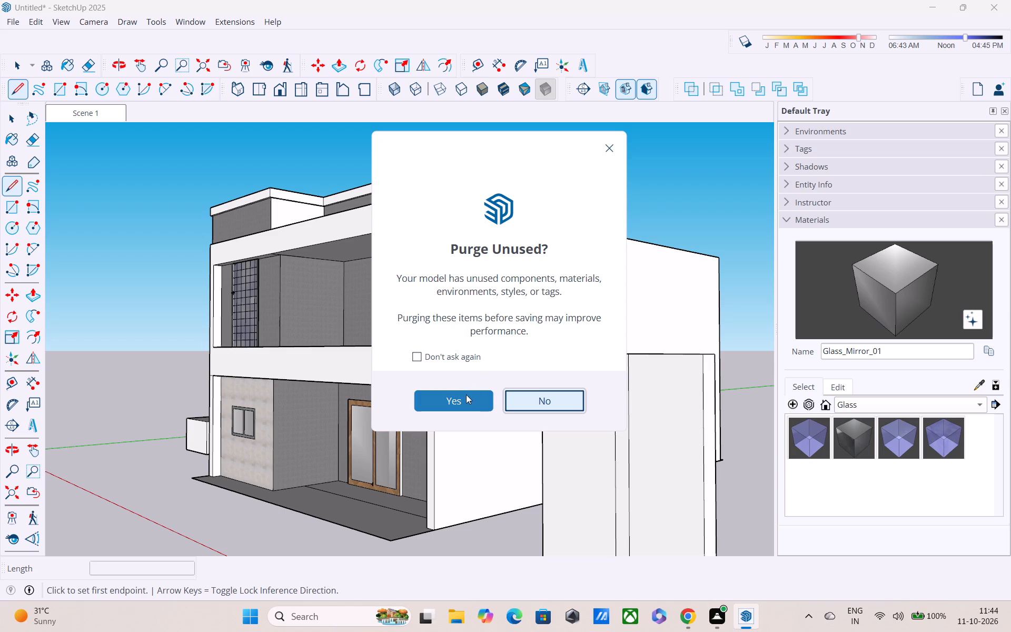
click(464, 398)
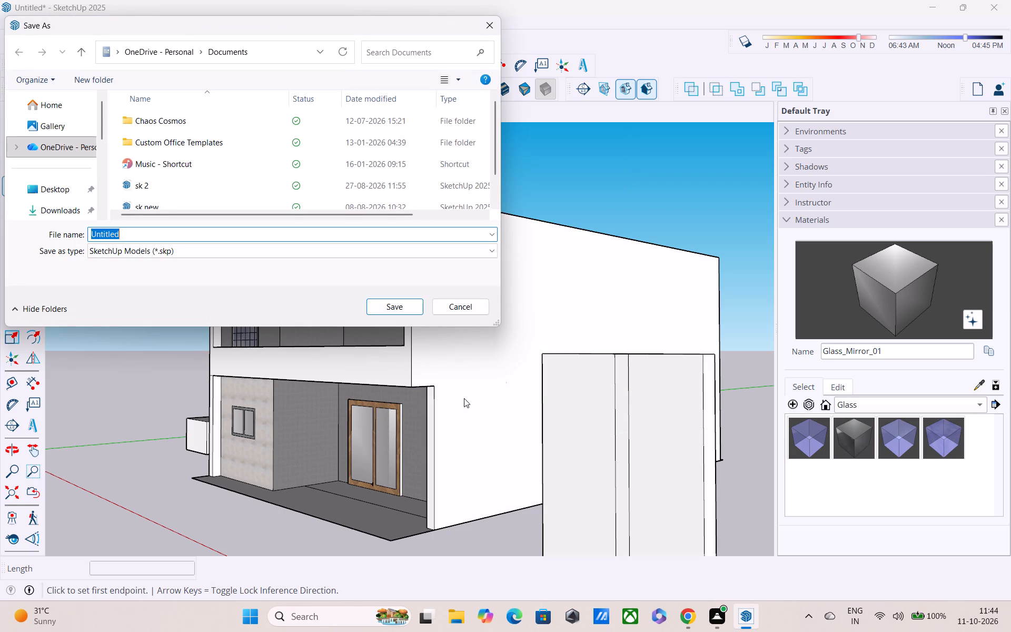
key(BackSpace)
key(BackSpace)
key(BackSpace)
key(BackSpace)
key(BackSpace)
key(BackSpace)
key(BackSpace)
key(BackSpace)
key(BackSpace)
key(BackSpace)
key(BackSpace)
key(BackSpace)
key(BackSpace)
key(BackSpace)
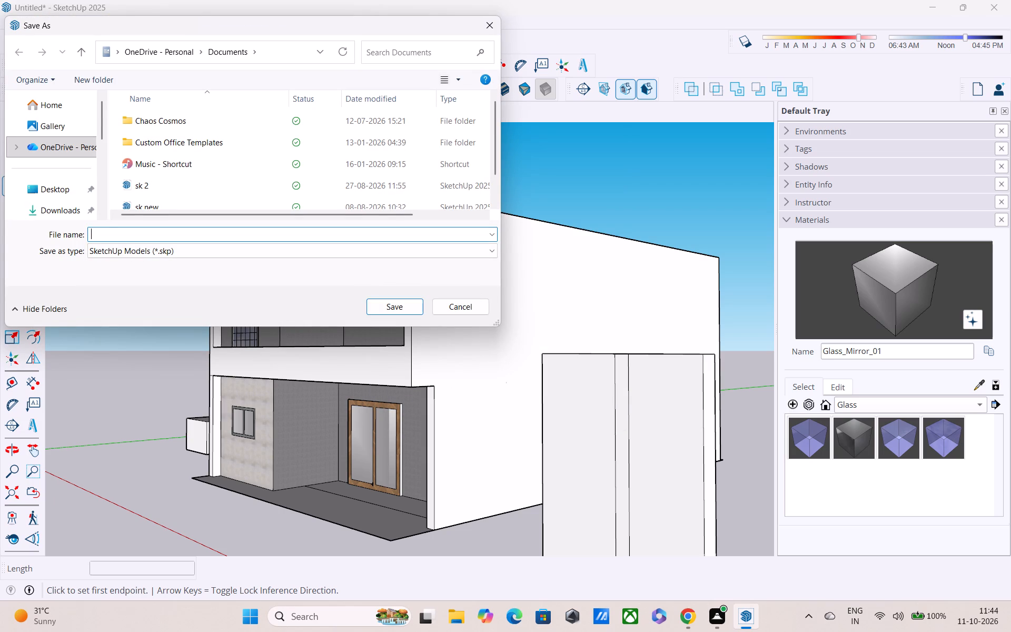
text(proj)
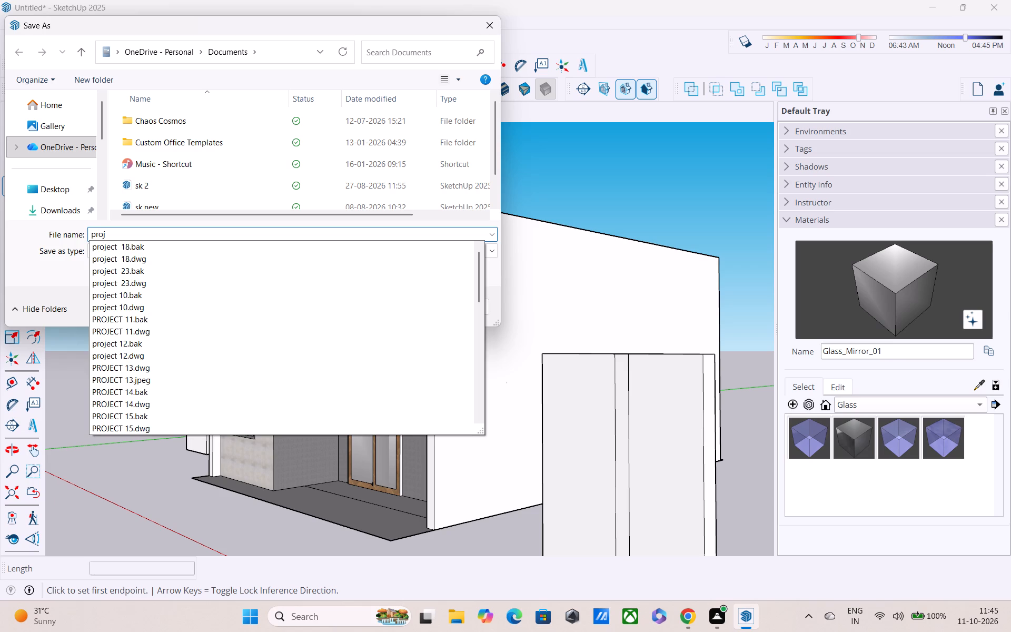
key(BackSpace)
key(space)
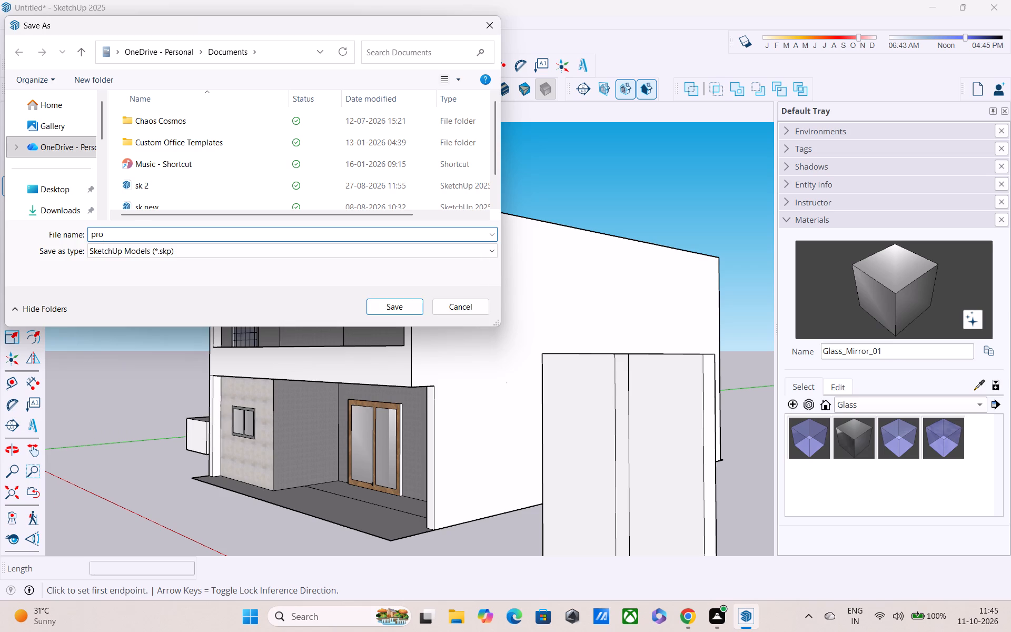
text(1 sl)
key(BackSpace)
key(k)
click(400, 302)
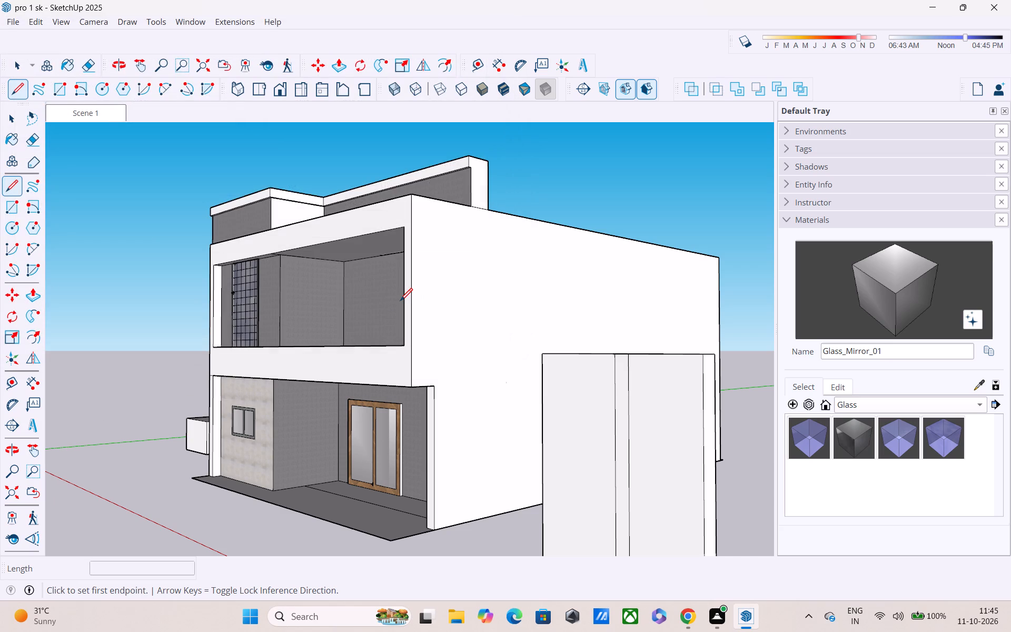
Close the model and exit SketchUp.
scroll(354, 290, down, 1)
middle_drag(396, 327, 539, 350)
scroll(539, 350, down, 3)
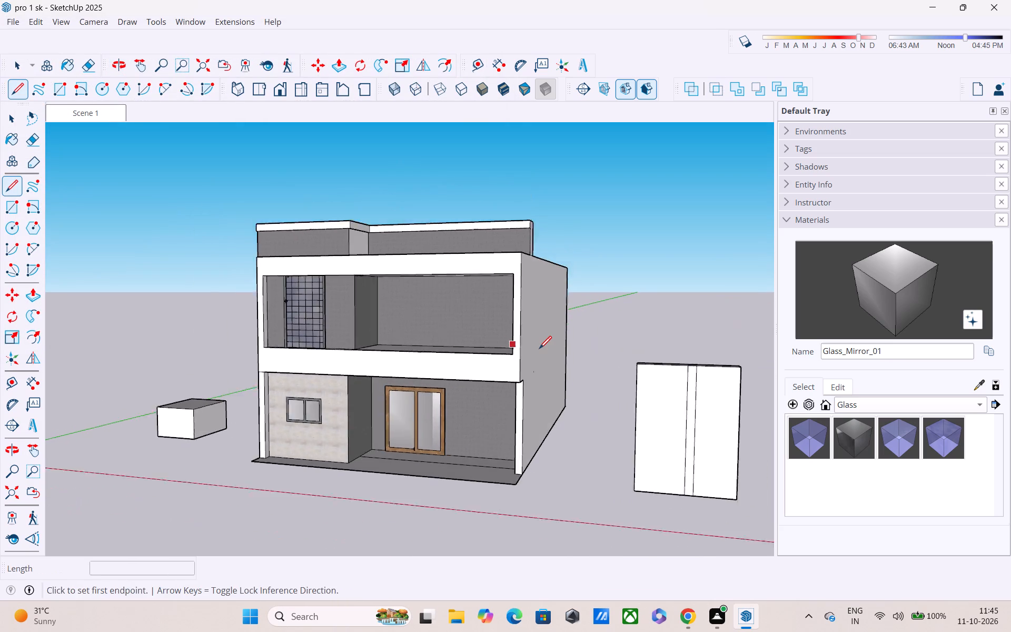
scroll(539, 350, down, 1)
middle_drag(539, 350, 620, 354)
scroll(592, 348, down, 3)
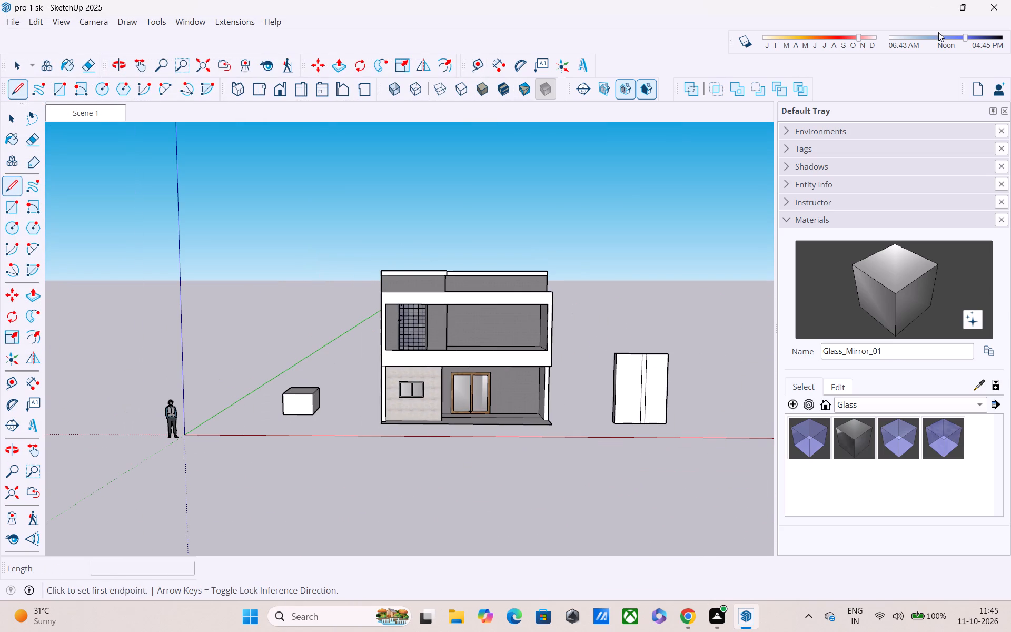
click(980, 42)
click(1004, 2)
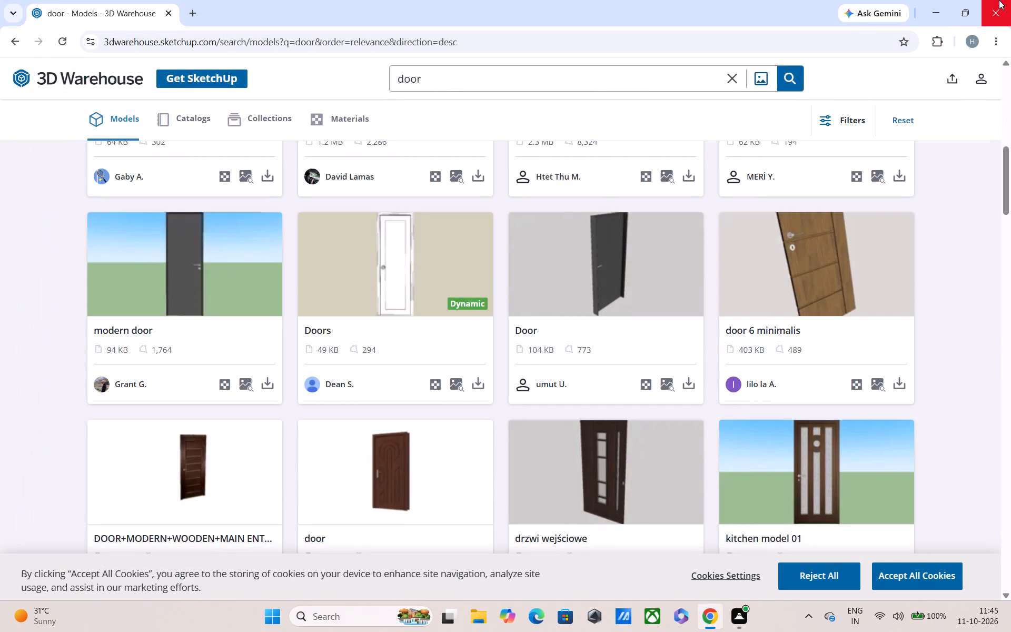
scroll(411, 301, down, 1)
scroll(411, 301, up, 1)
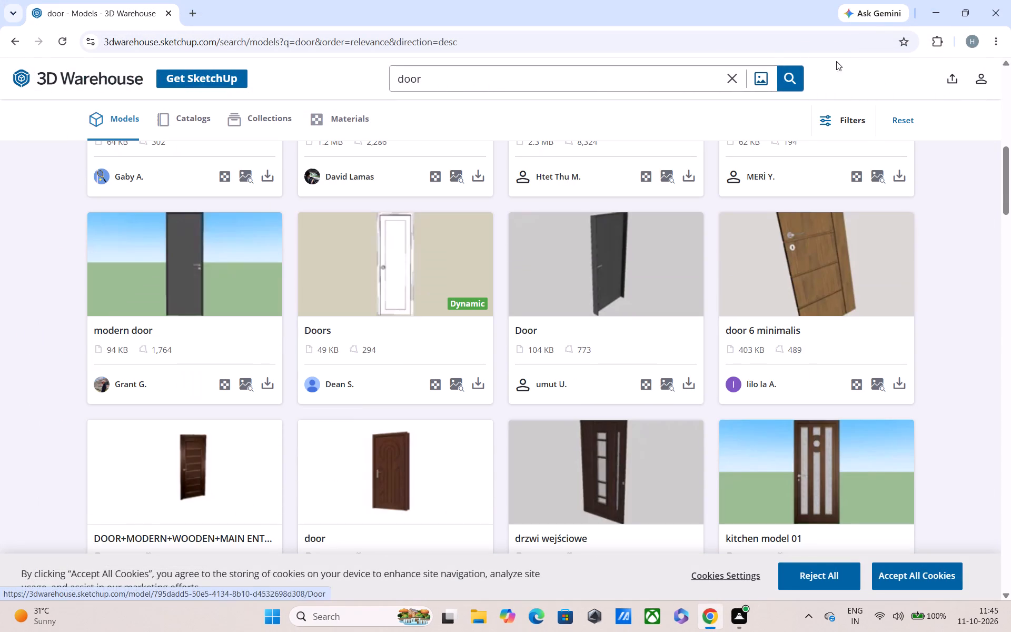
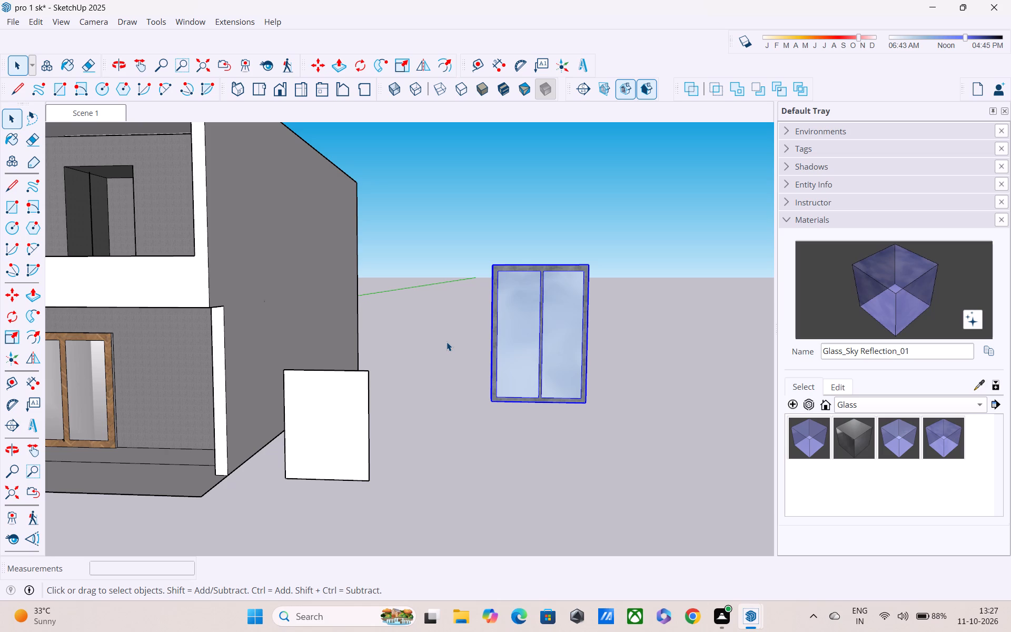
Move the freestanding two-pane window by its lower corner into the opening in the upper-floor balcony's back wall.
key(m)
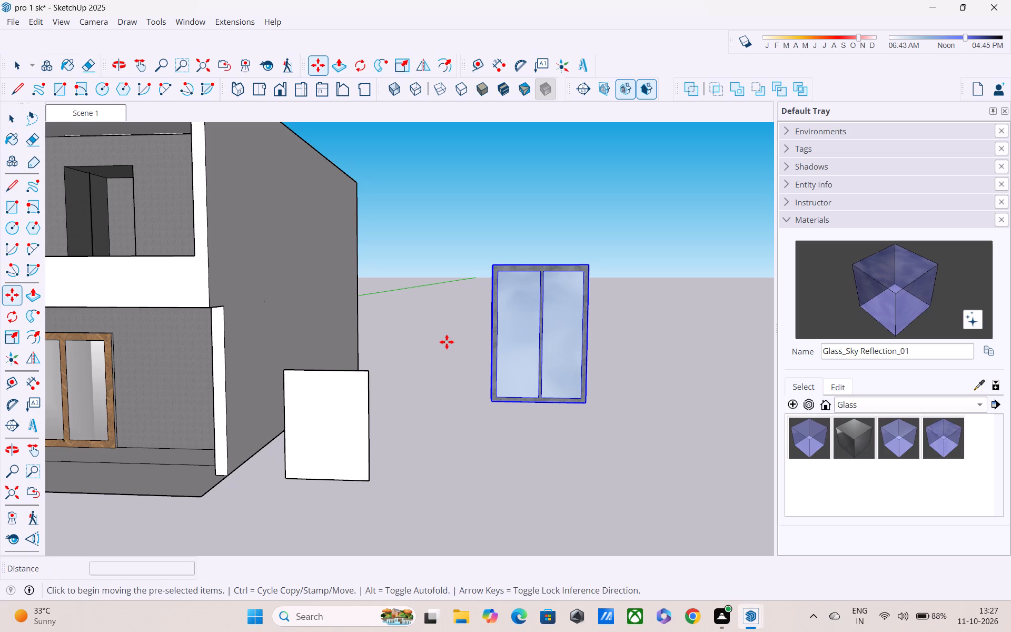
click(487, 401)
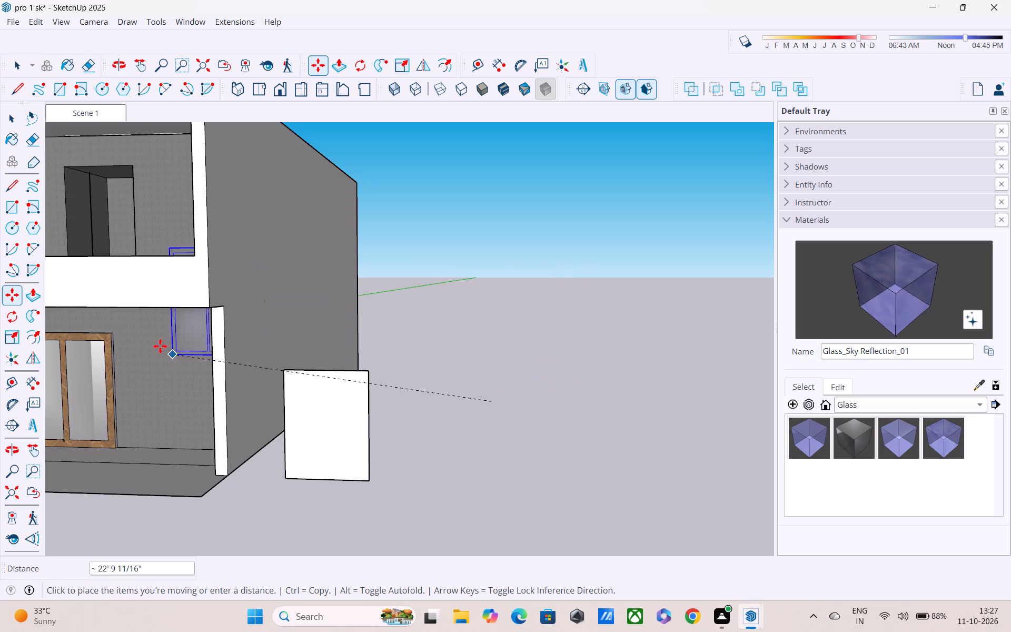
middle_drag(202, 335, 437, 380)
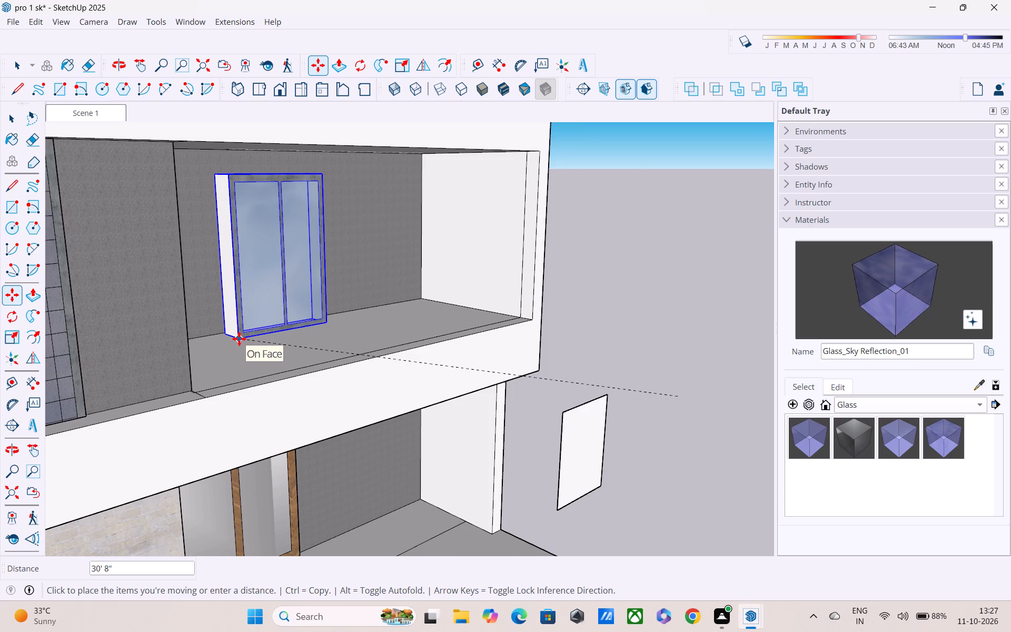
scroll(239, 339, up, 3)
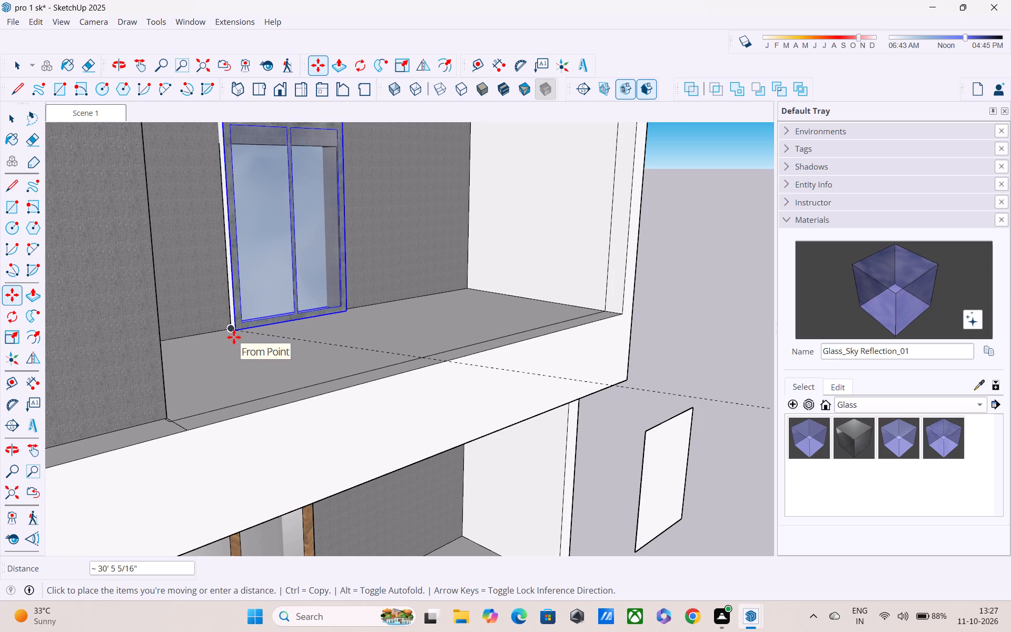
click(231, 333)
Scale the balcony window's height to about 0.87, lowering its top edge to the top of the wall opening.
scroll(274, 332, down, 1)
middle_drag(266, 335, 192, 366)
scroll(191, 366, up, 1)
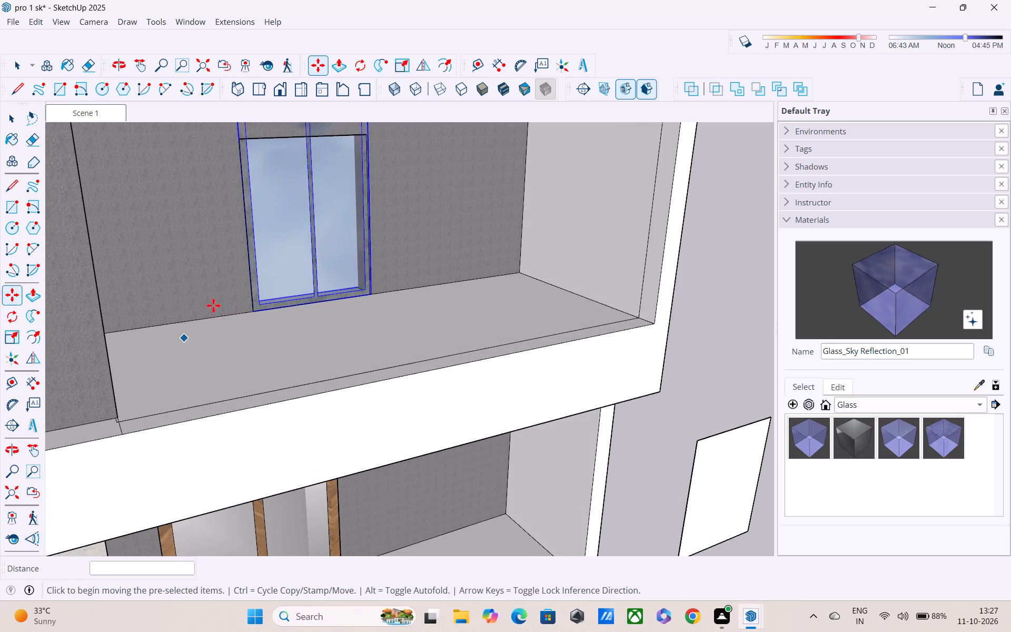
scroll(216, 301, down, 3)
middle_drag(269, 254, 211, 213)
scroll(246, 171, up, 3)
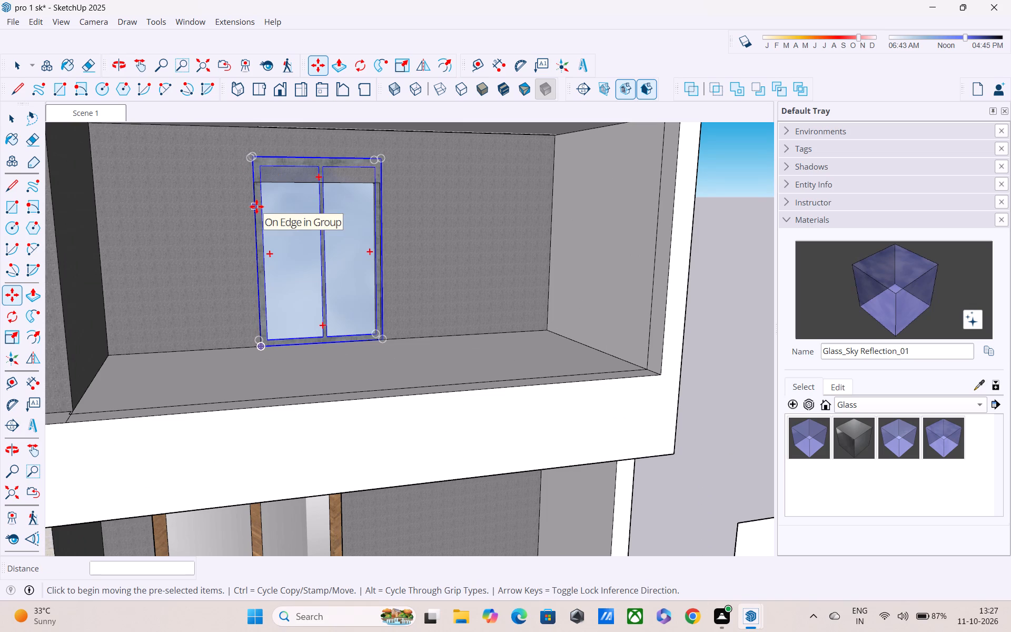
key(s)
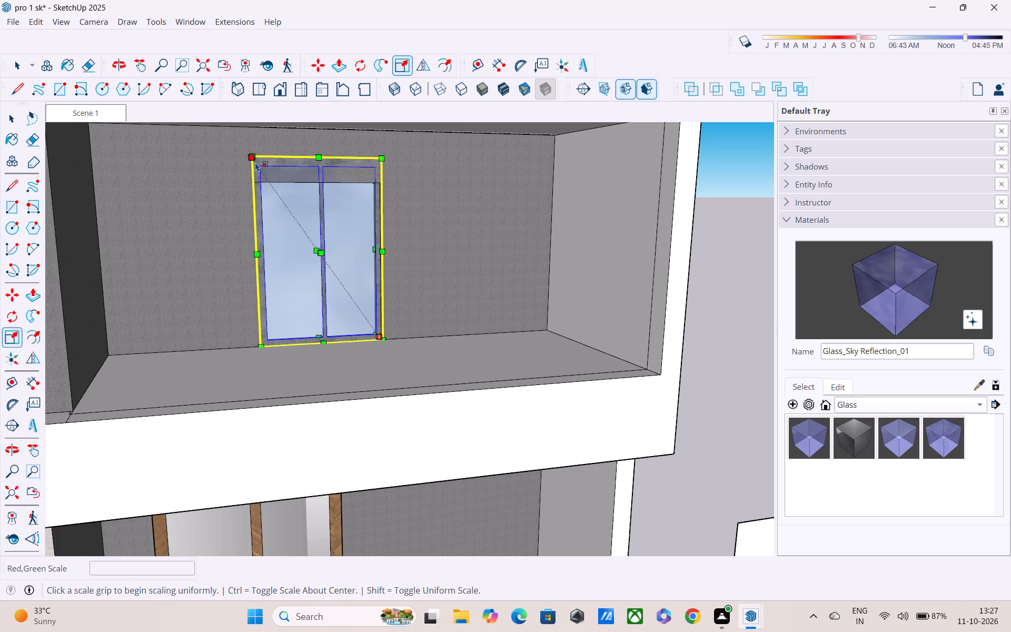
drag(255, 162, 261, 191)
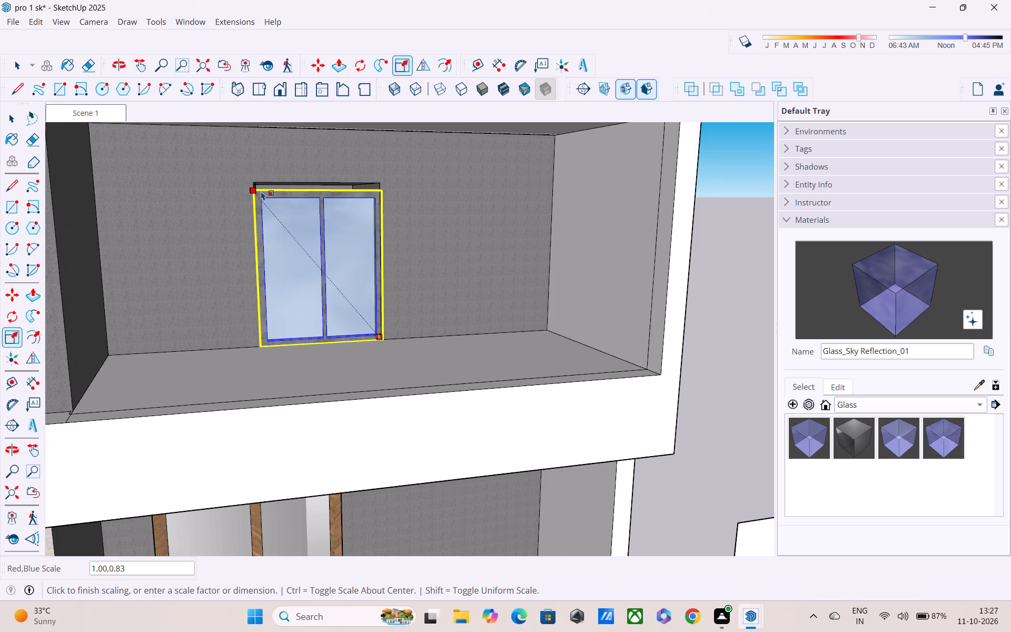
drag(261, 191, 261, 185)
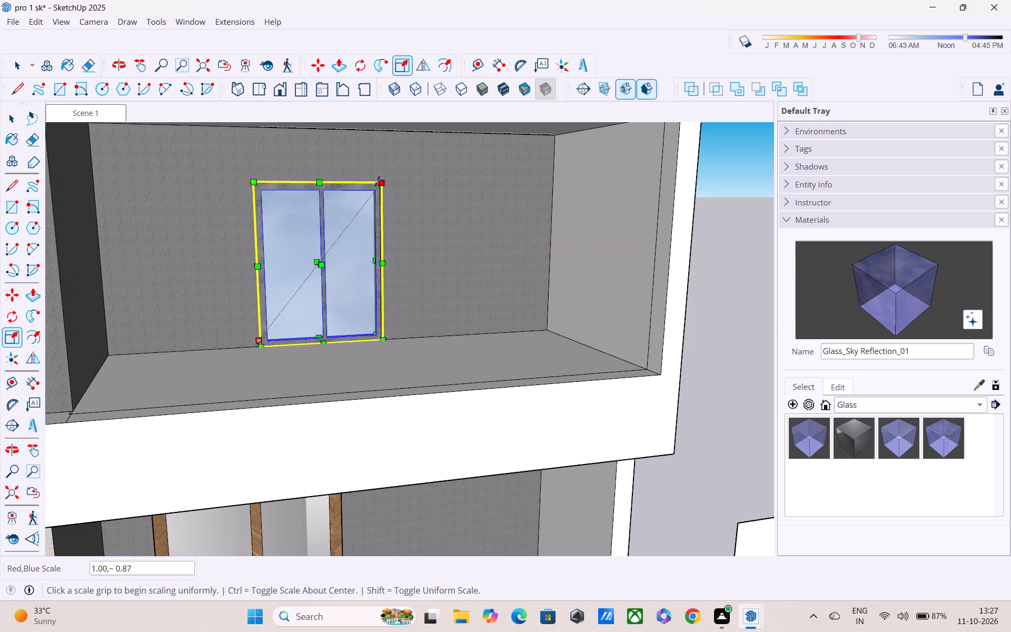
key(Escape)
Examine how the fitted balcony window sits against the rest of the house's front.
scroll(488, 300, down, 3)
middle_drag(463, 309, 393, 301)
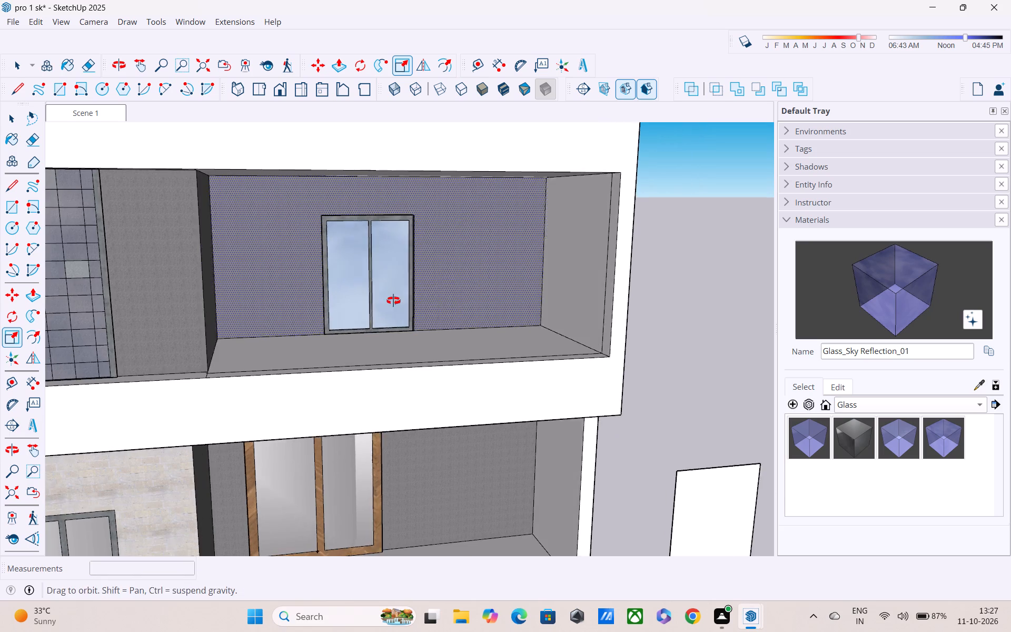
middle_drag(393, 301, 320, 261)
scroll(403, 280, down, 2)
middle_click(518, 366)
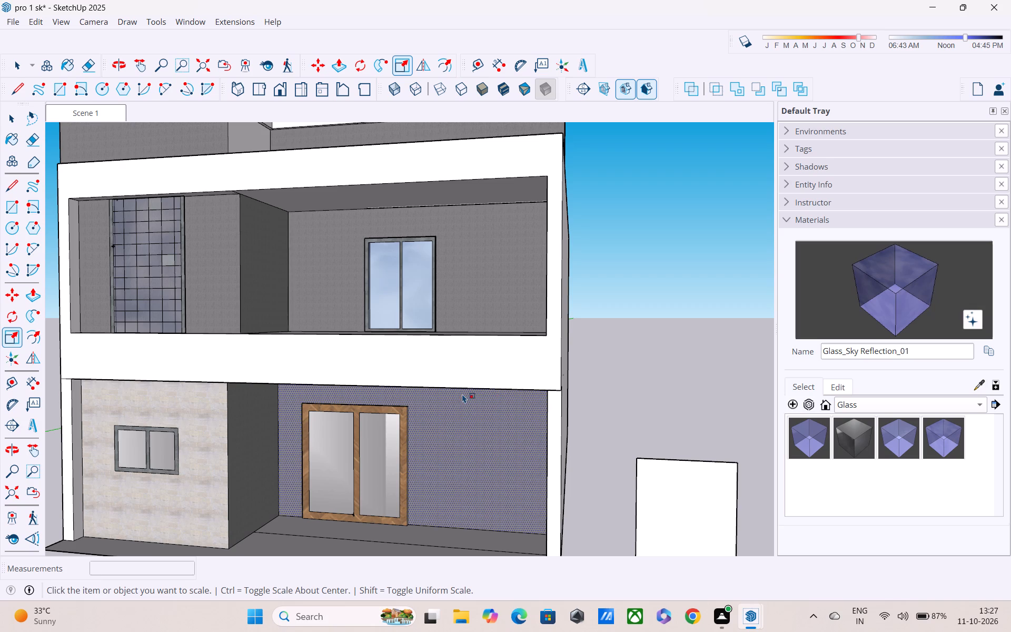
scroll(445, 341, up, 1)
middle_drag(428, 333, 457, 394)
scroll(413, 221, up, 2)
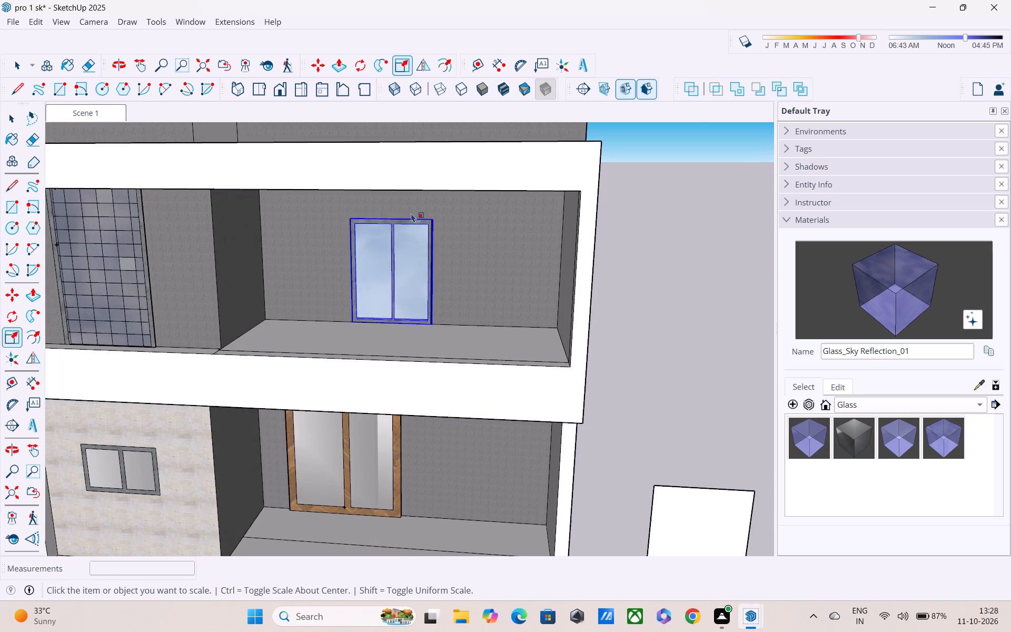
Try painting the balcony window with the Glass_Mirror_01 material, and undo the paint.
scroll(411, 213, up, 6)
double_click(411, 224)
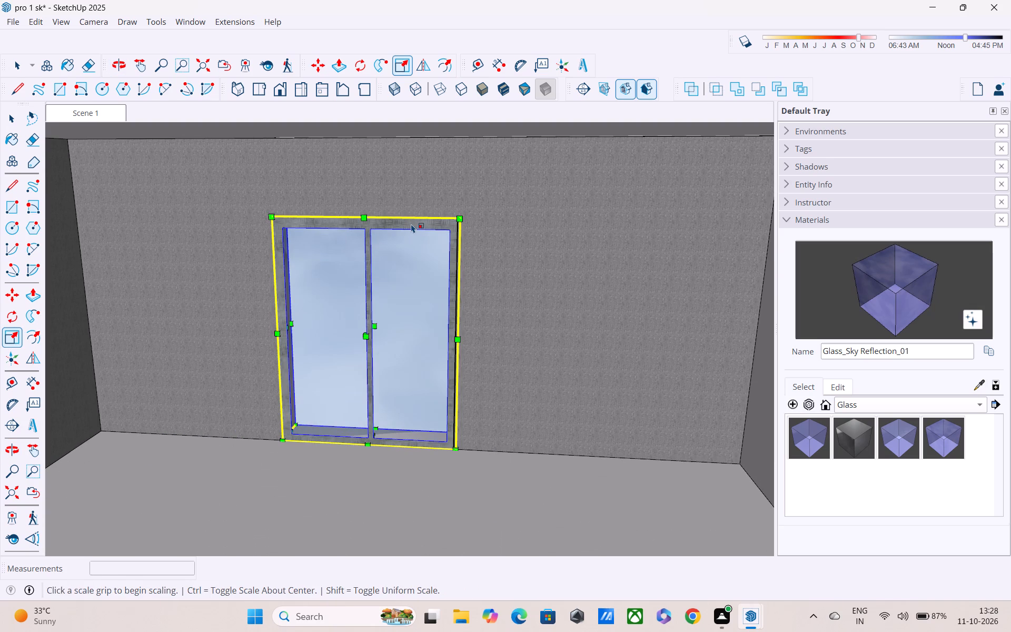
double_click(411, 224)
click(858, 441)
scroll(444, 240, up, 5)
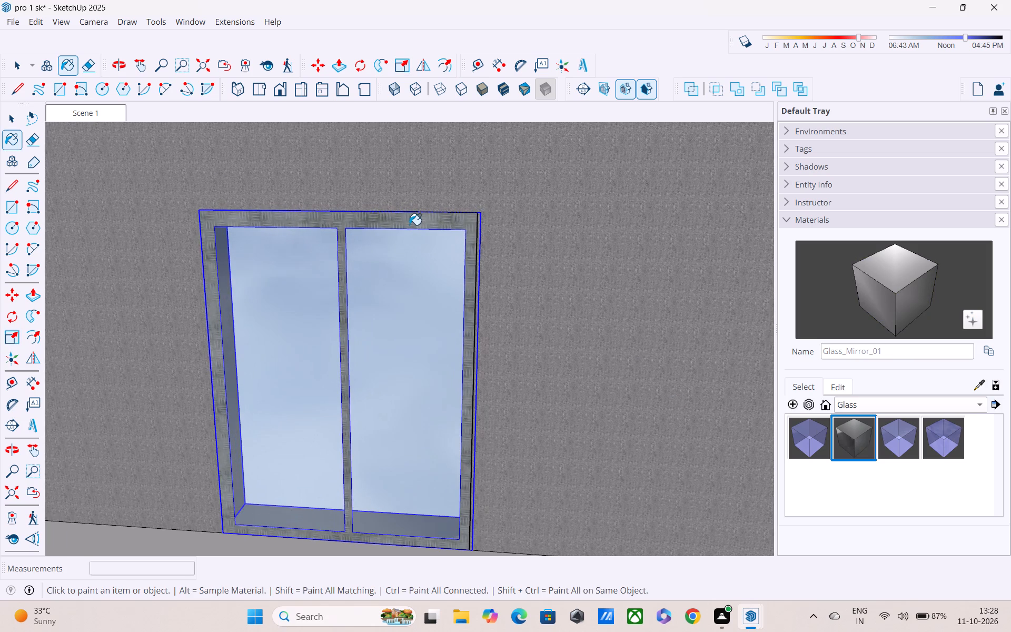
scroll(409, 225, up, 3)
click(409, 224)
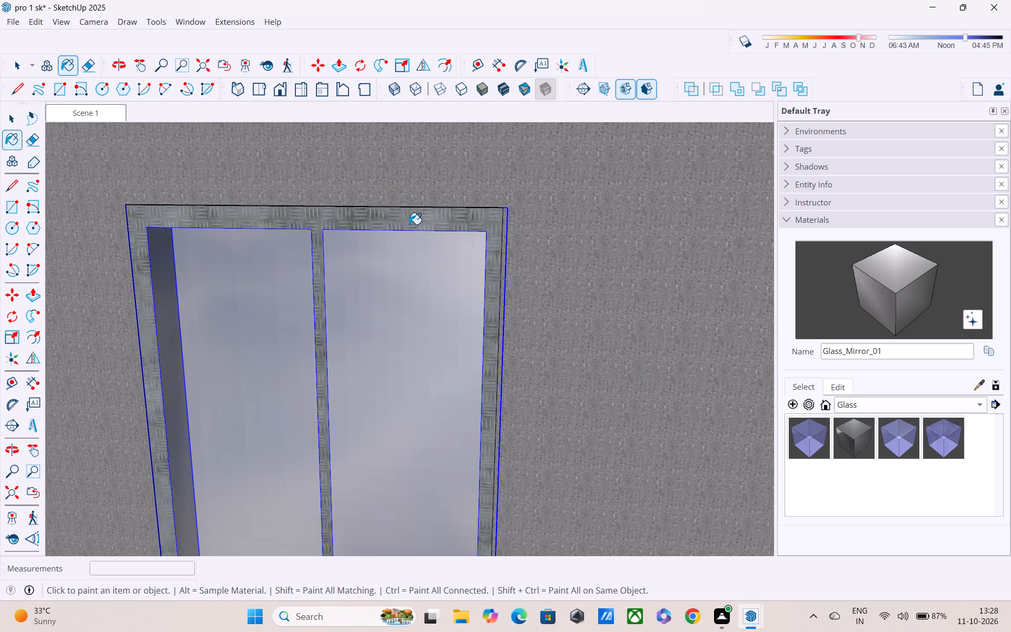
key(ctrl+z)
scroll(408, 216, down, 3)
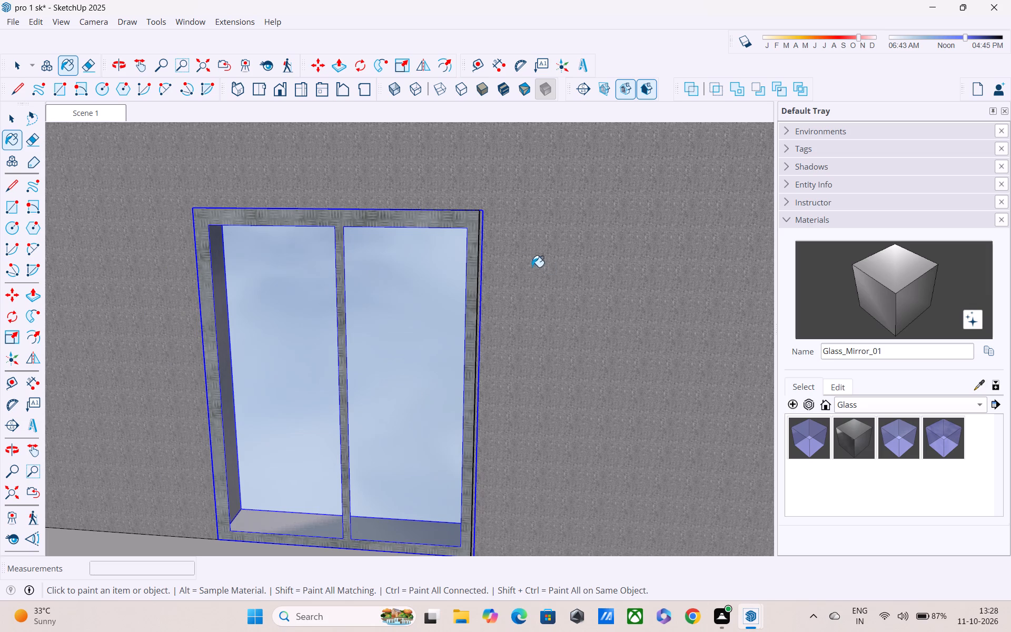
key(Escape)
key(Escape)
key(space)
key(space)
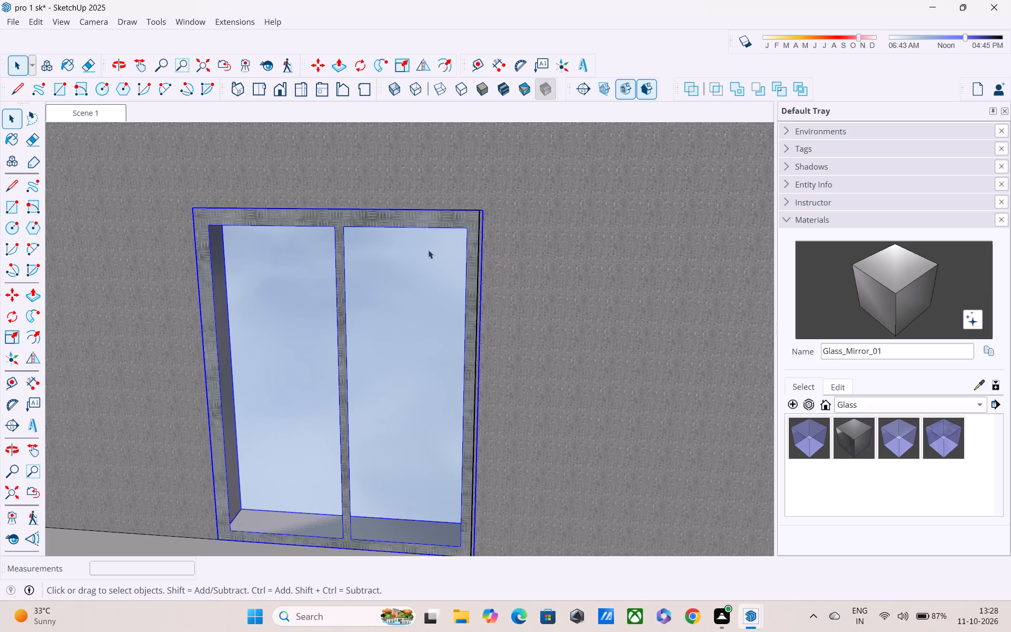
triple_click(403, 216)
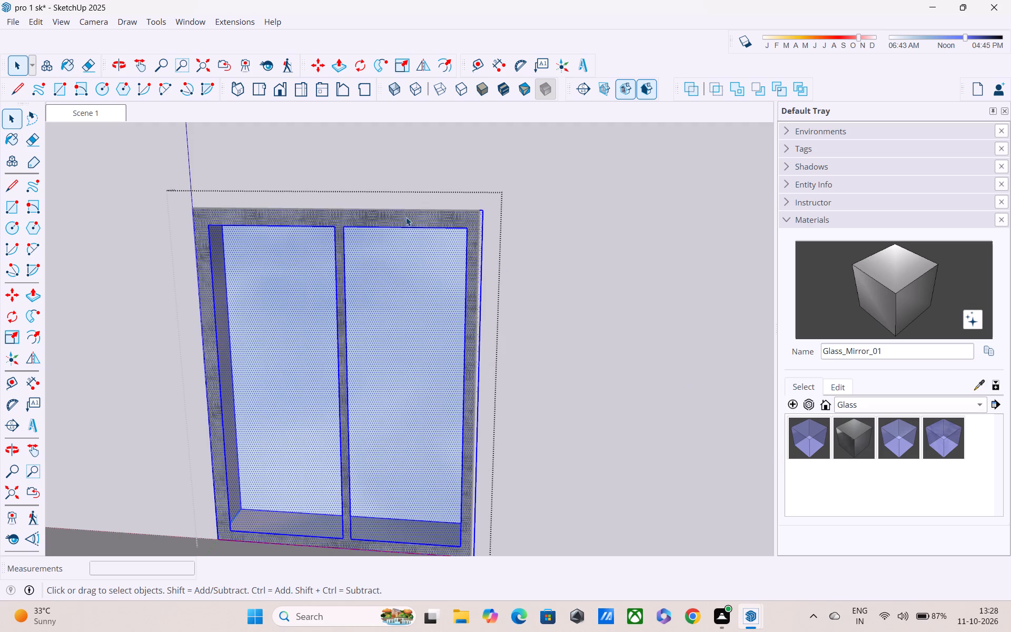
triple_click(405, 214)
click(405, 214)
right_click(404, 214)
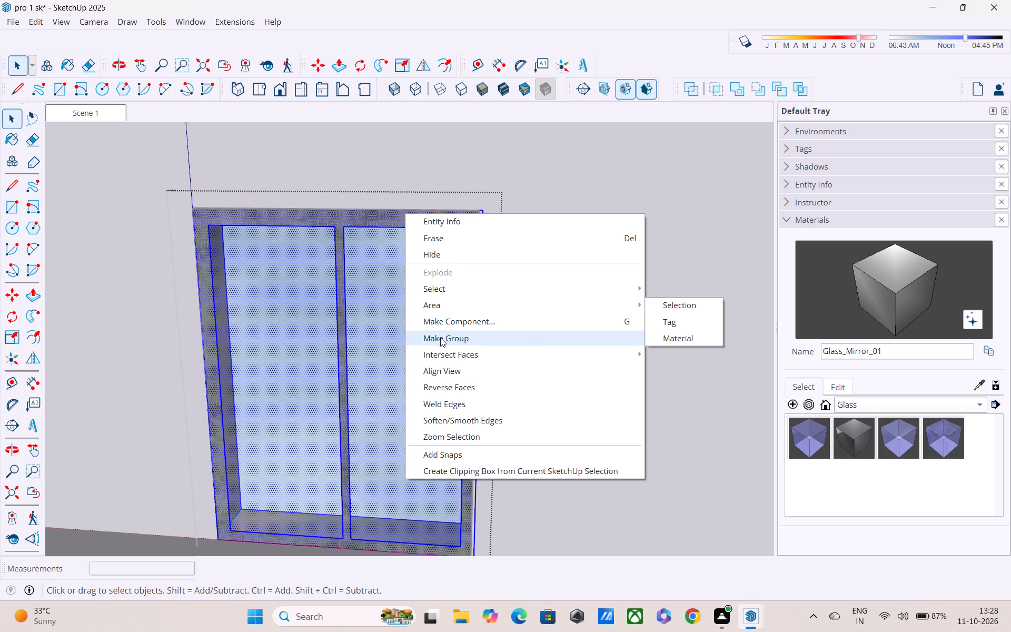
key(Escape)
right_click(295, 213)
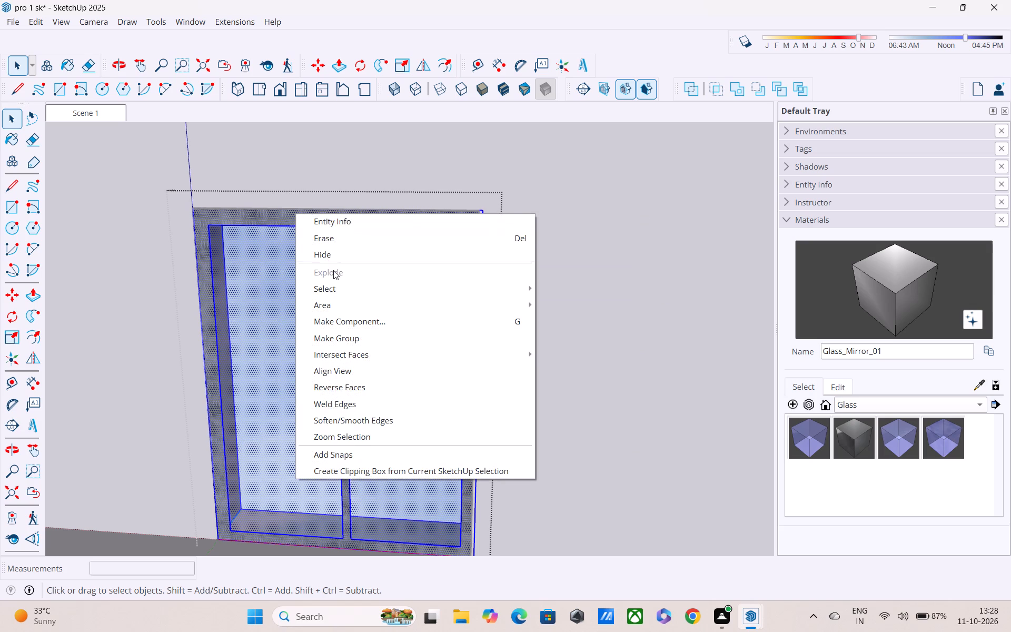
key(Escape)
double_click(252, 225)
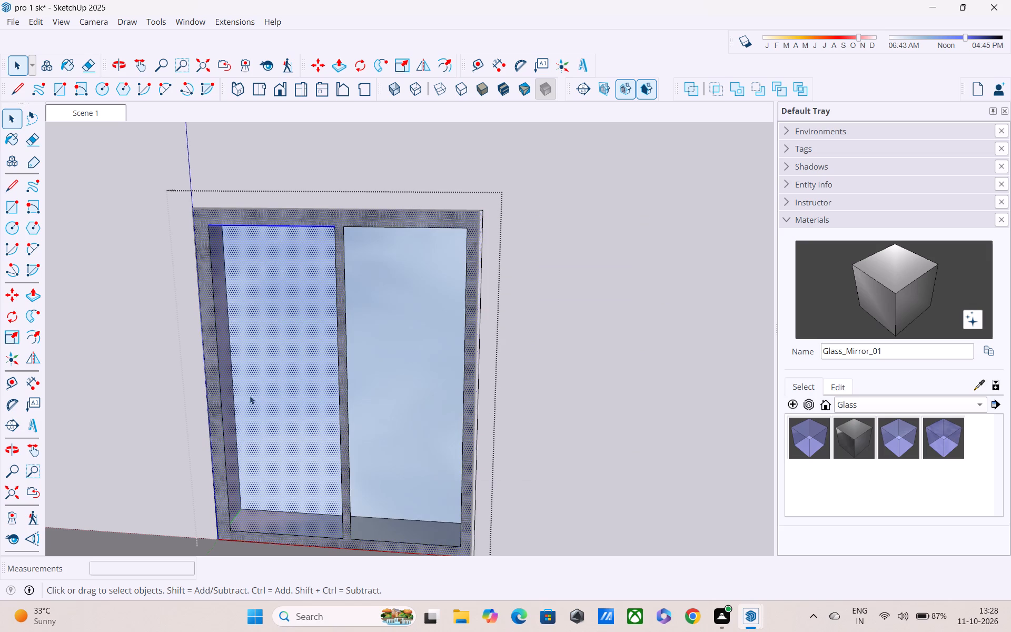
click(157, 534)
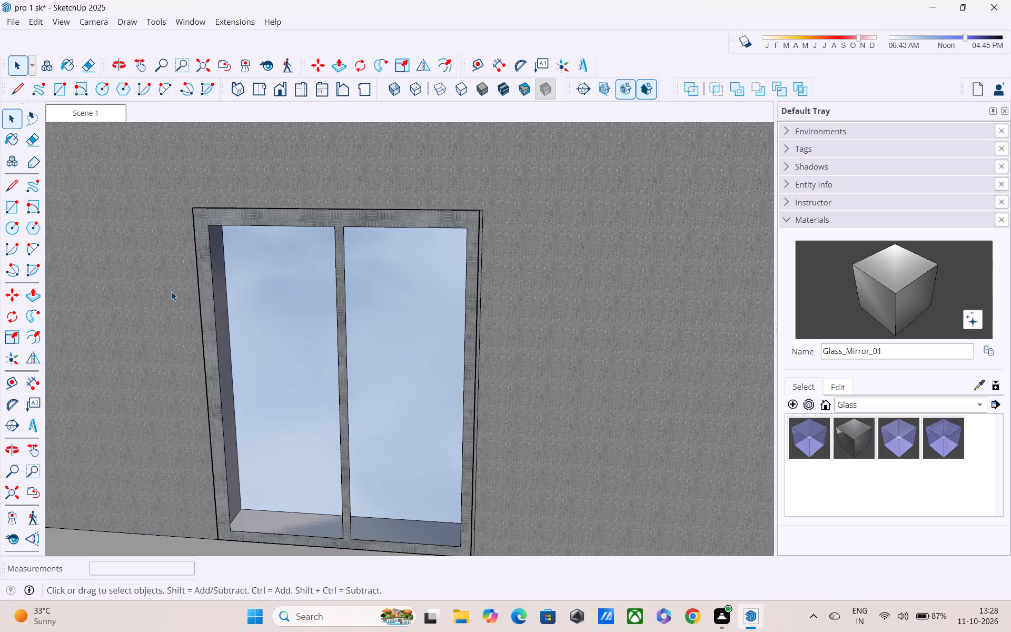
Inside the balcony window's group, paint the frame with the in-model dark material "ThomThom - Buttons2", and leave the group.
right_click(204, 223)
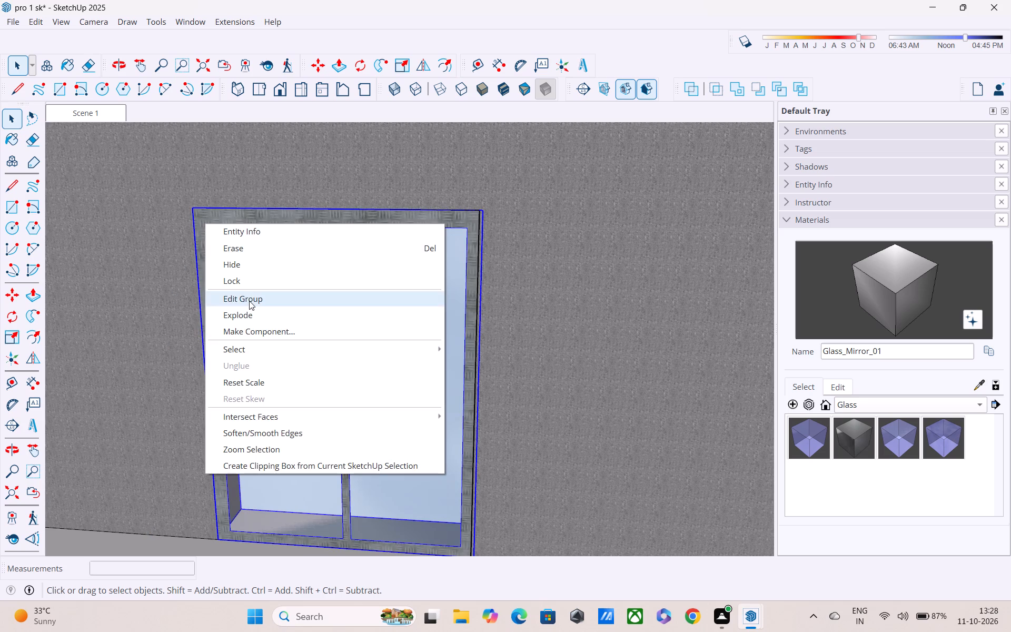
click(249, 301)
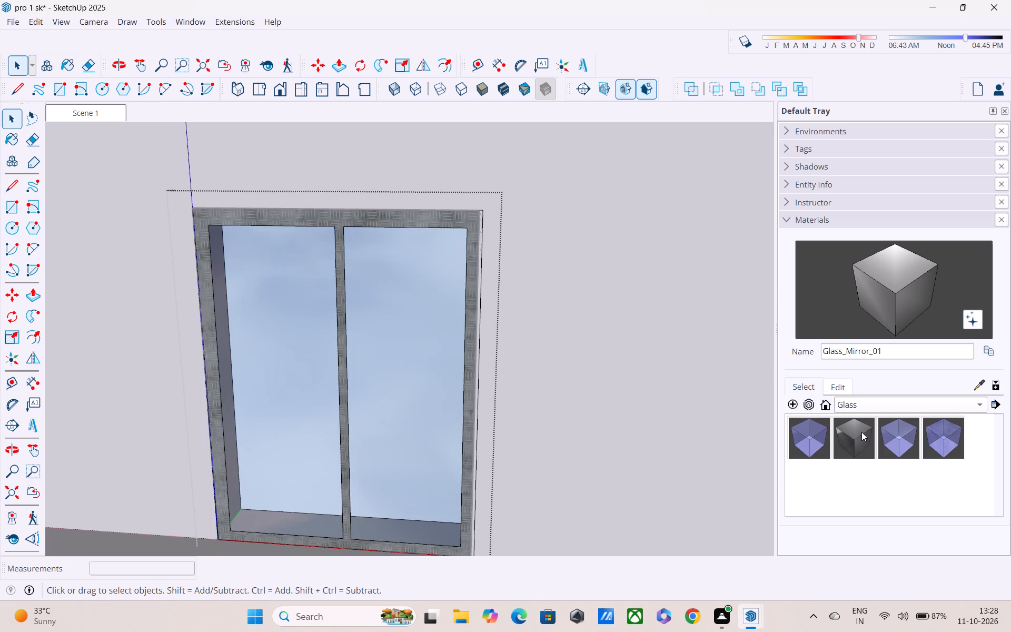
click(860, 401)
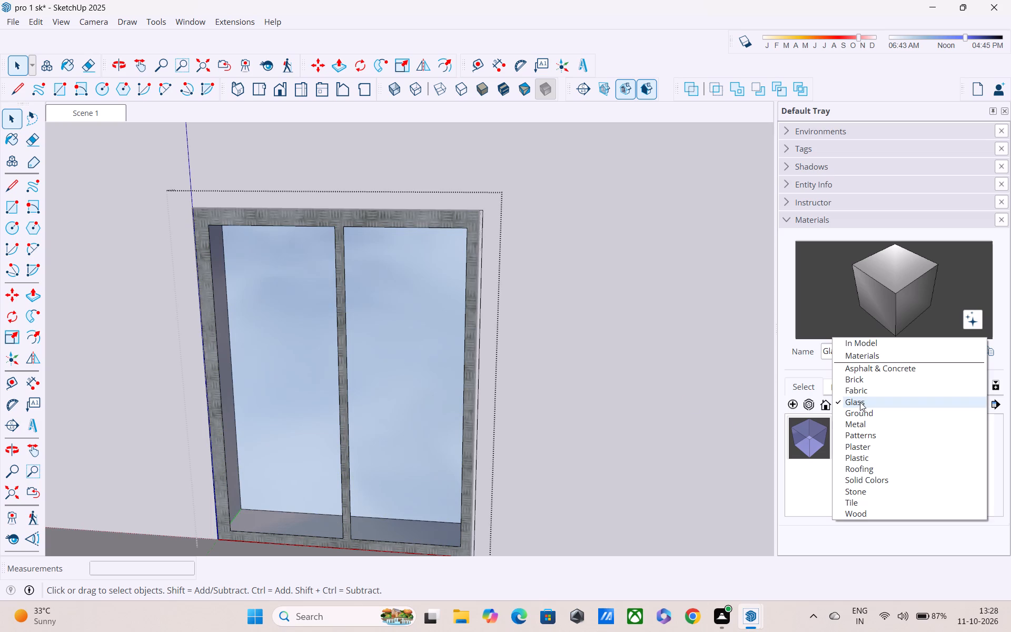
click(844, 341)
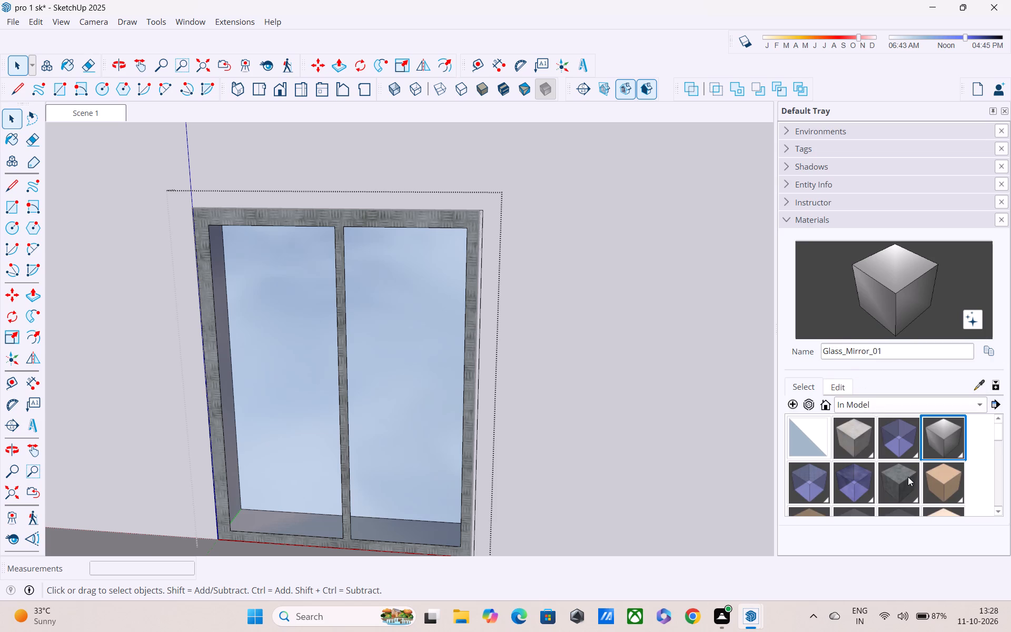
scroll(848, 437, down, 3)
click(893, 441)
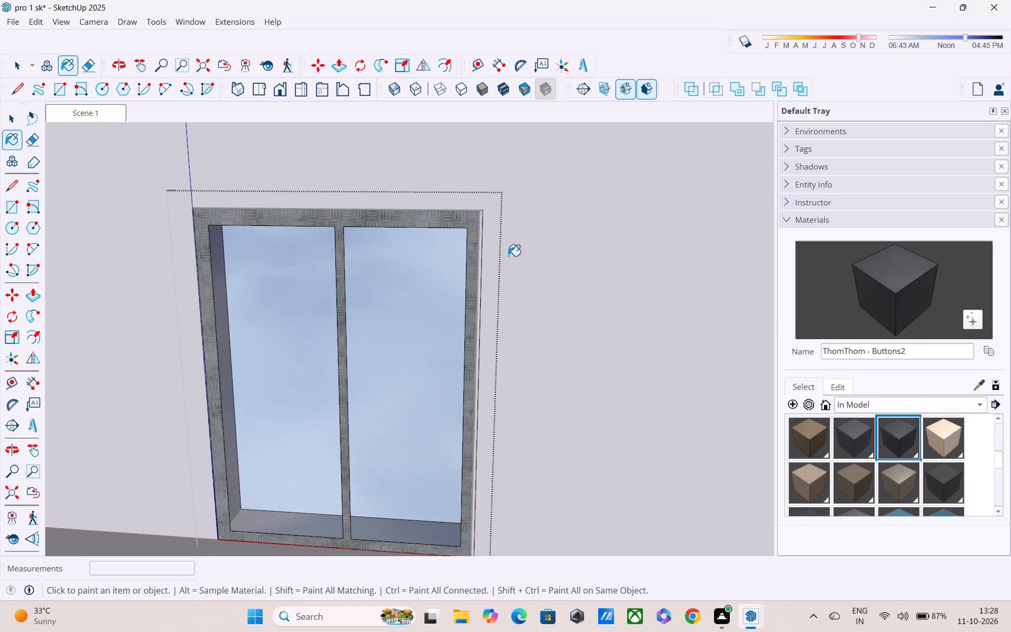
click(437, 222)
scroll(438, 272, down, 3)
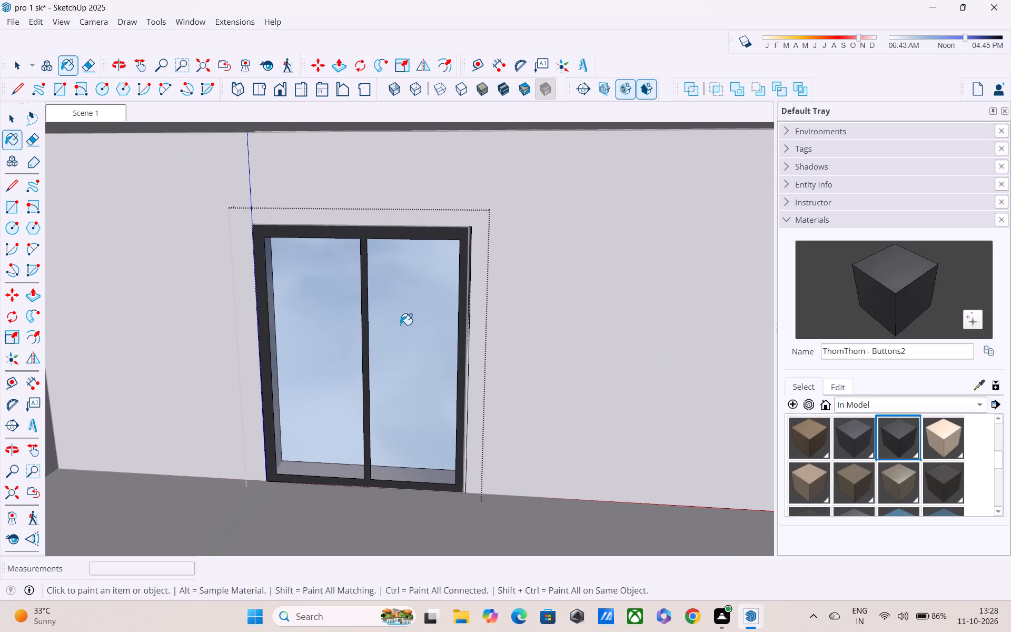
middle_drag(400, 325, 452, 234)
key(Escape)
scroll(455, 318, down, 2)
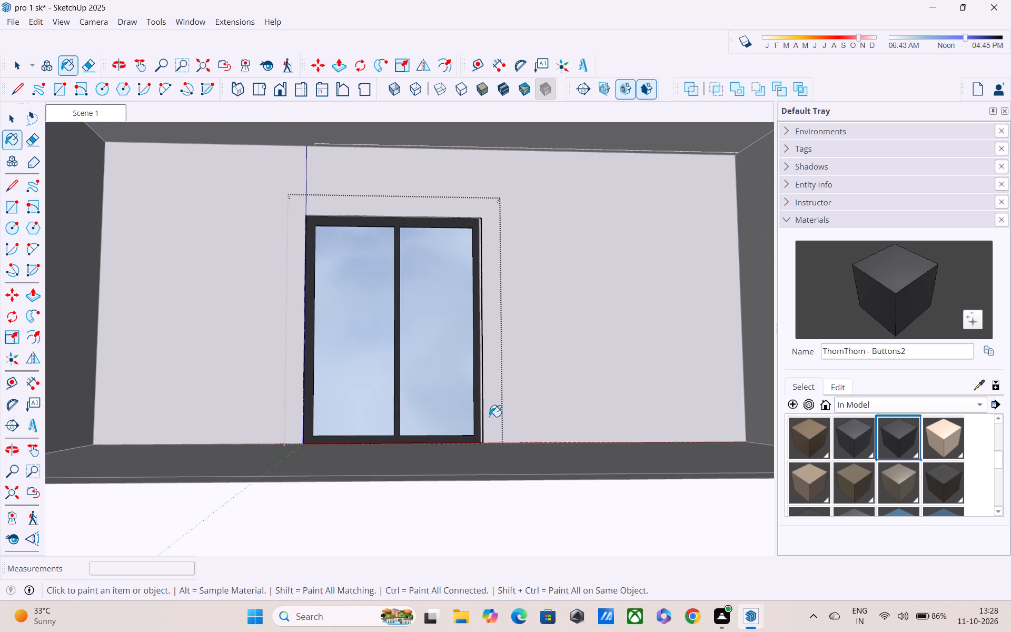
key(Escape)
key(space)
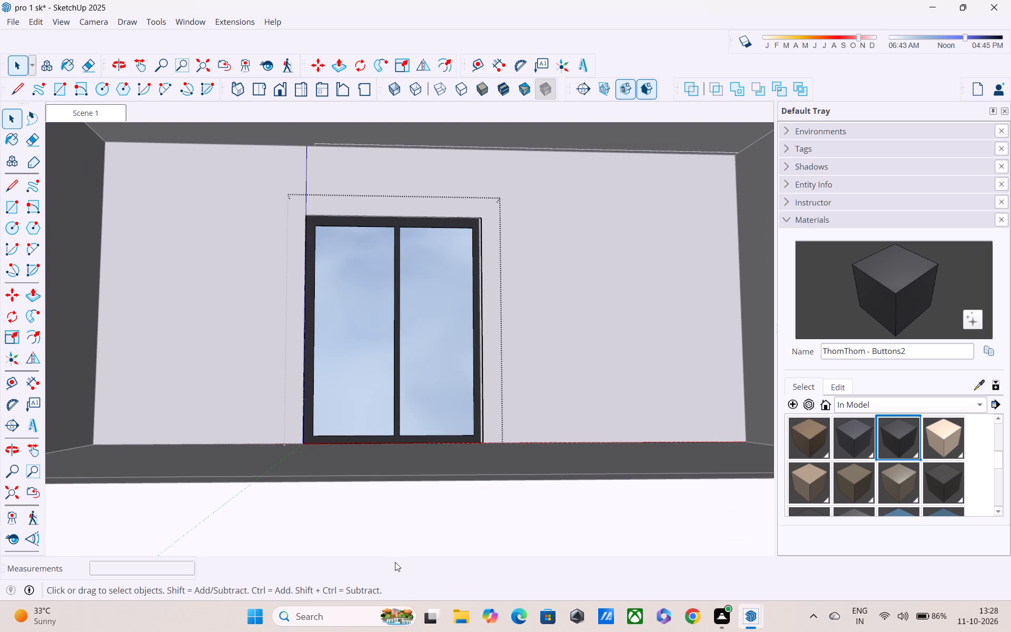
scroll(394, 414, down, 3)
middle_drag(511, 387, 471, 428)
scroll(469, 426, up, 1)
key(Escape)
scroll(450, 405, down, 4)
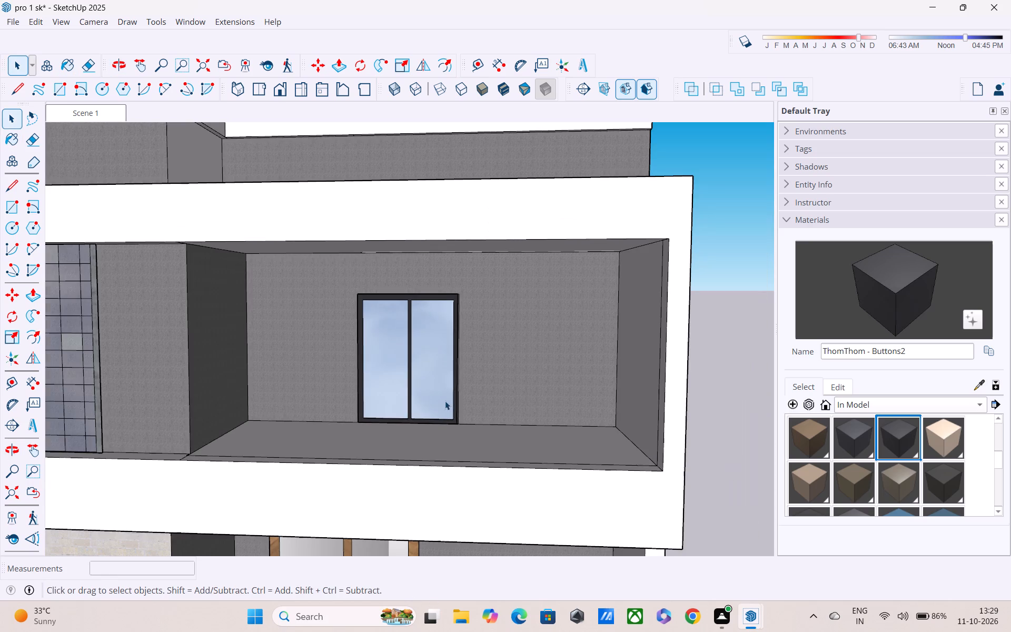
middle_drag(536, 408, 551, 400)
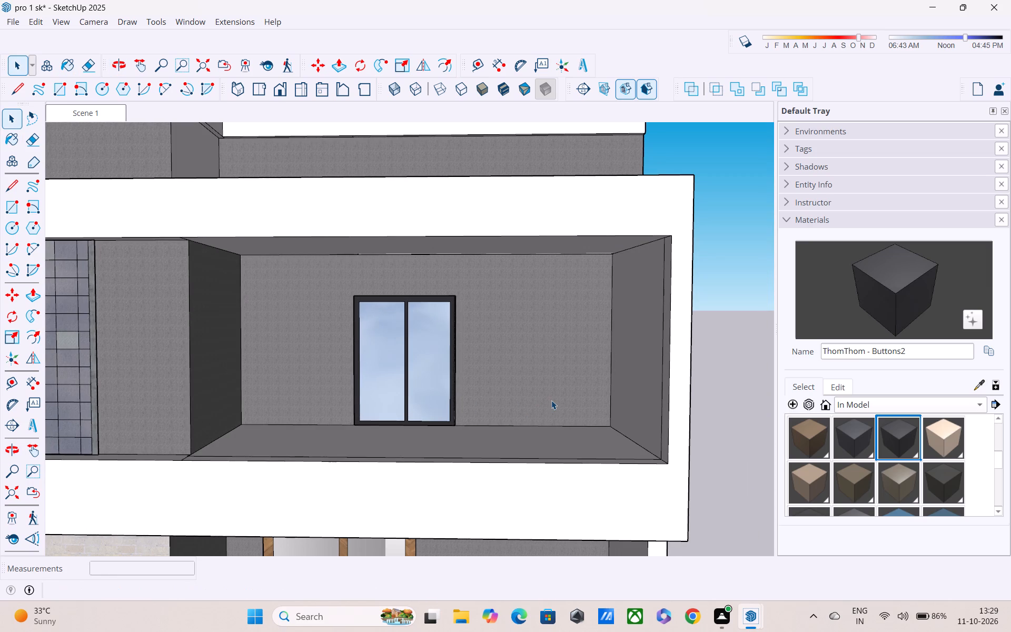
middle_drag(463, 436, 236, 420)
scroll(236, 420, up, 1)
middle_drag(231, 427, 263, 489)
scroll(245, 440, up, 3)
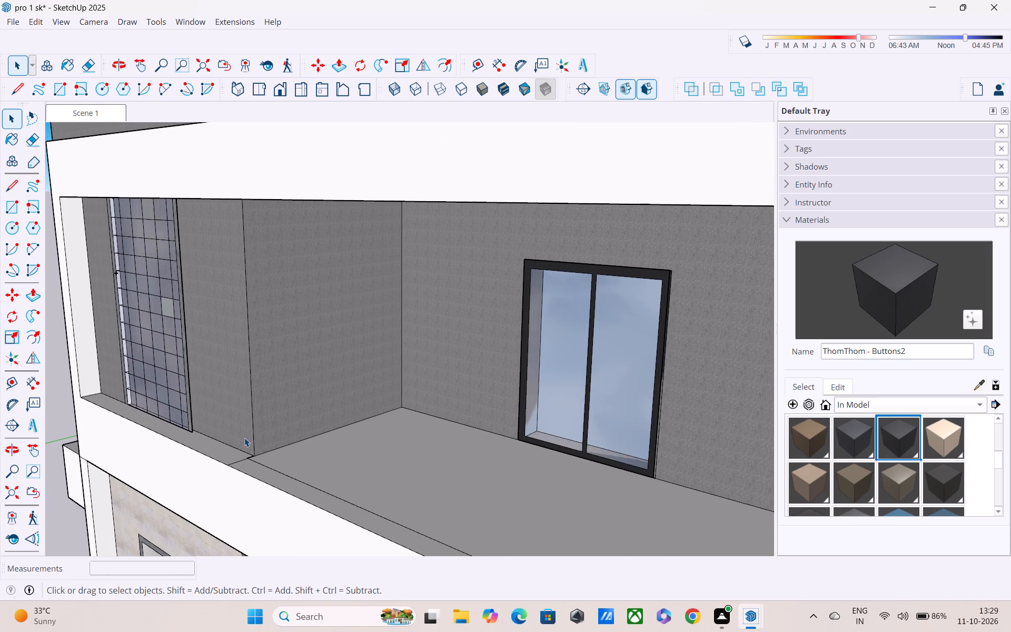
Draw a line about 17' 8 3/8" long across the balcony floor, parallel to its front edge, from the projecting wall's corner to the opposite side wall.
middle_drag(244, 437, 206, 445)
scroll(202, 439, up, 3)
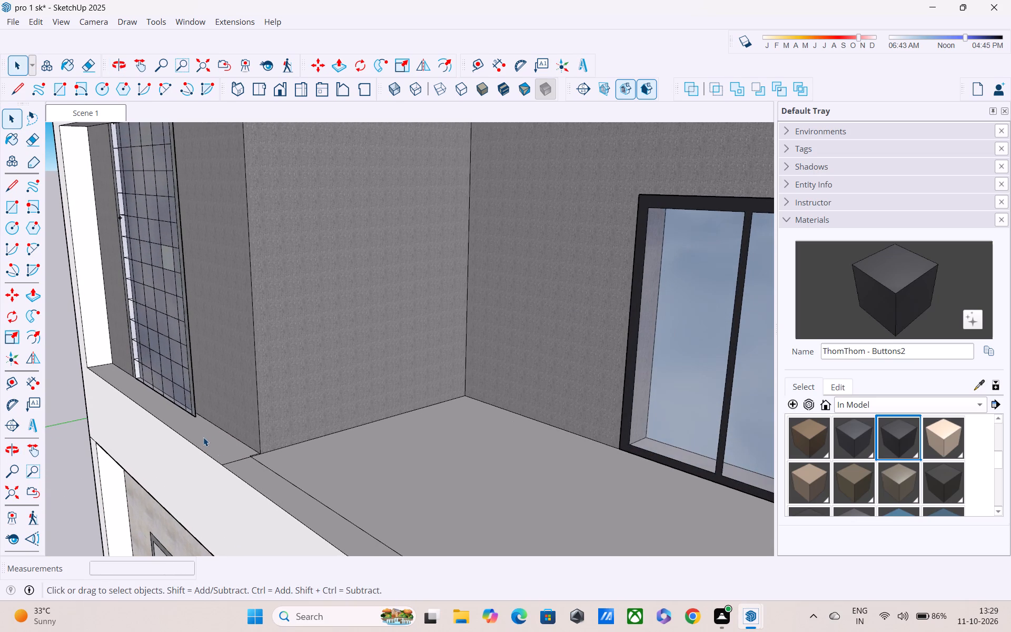
middle_drag(288, 443, 212, 445)
scroll(213, 437, up, 3)
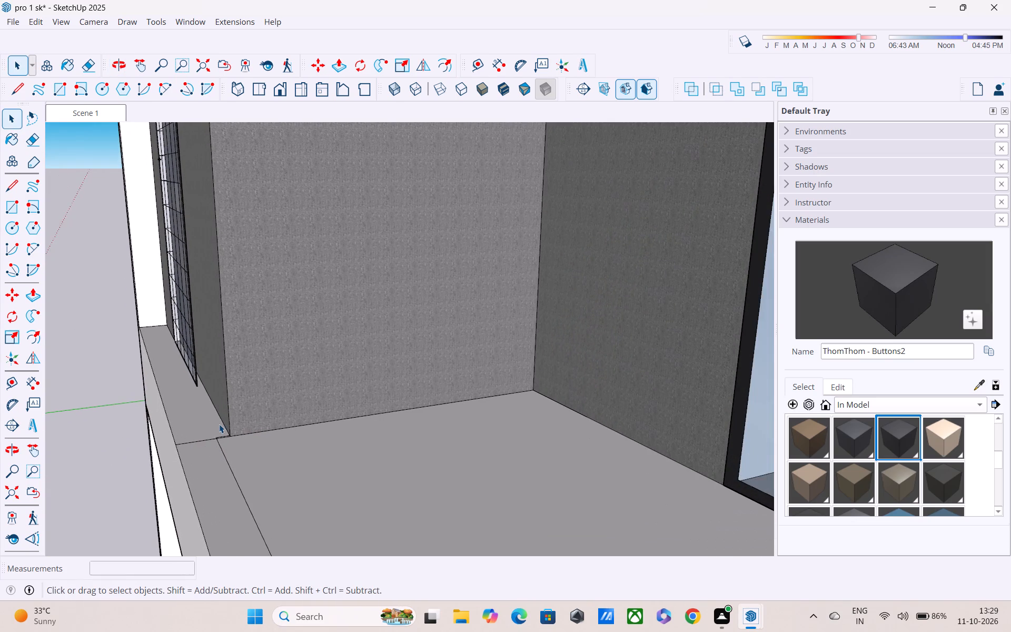
scroll(219, 424, up, 3)
middle_drag(222, 401, 190, 390)
scroll(189, 379, up, 1)
scroll(189, 378, down, 5)
middle_drag(211, 367, 257, 386)
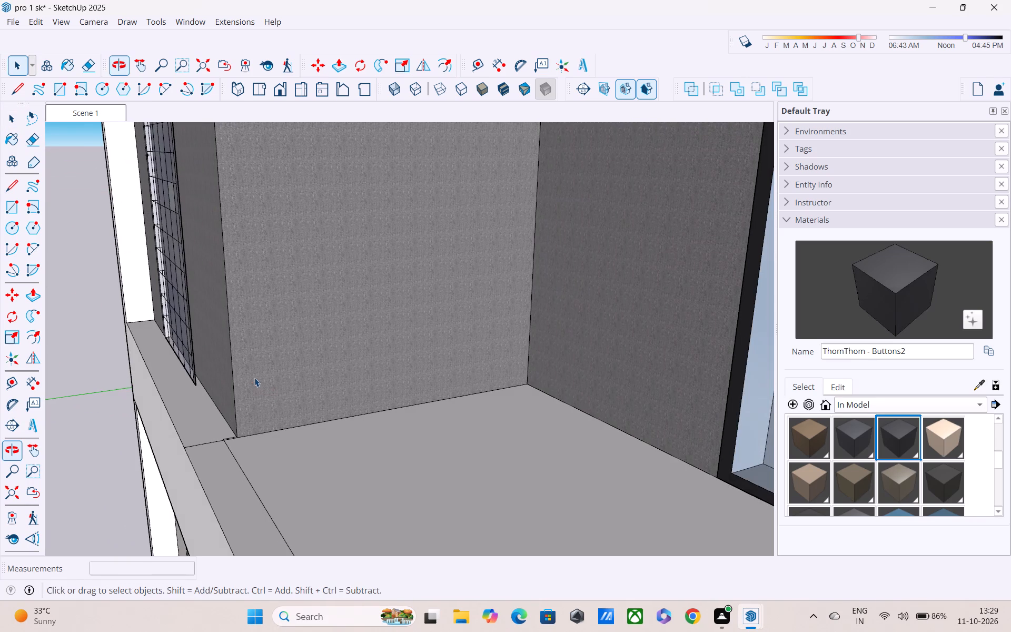
scroll(247, 371, up, 2)
scroll(246, 366, down, 2)
middle_drag(246, 368, 225, 355)
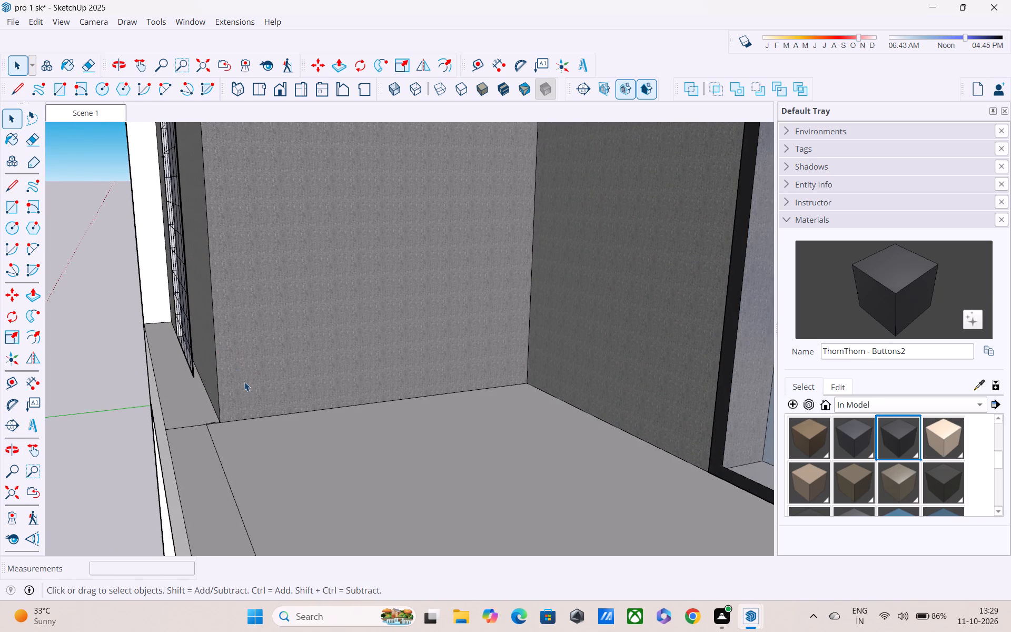
key(l)
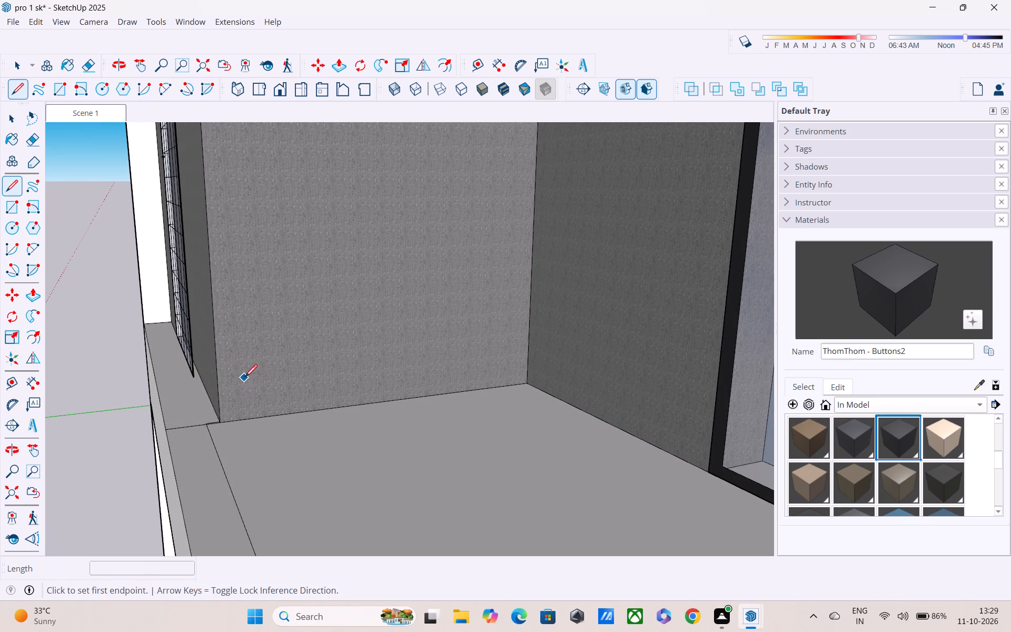
click(225, 424)
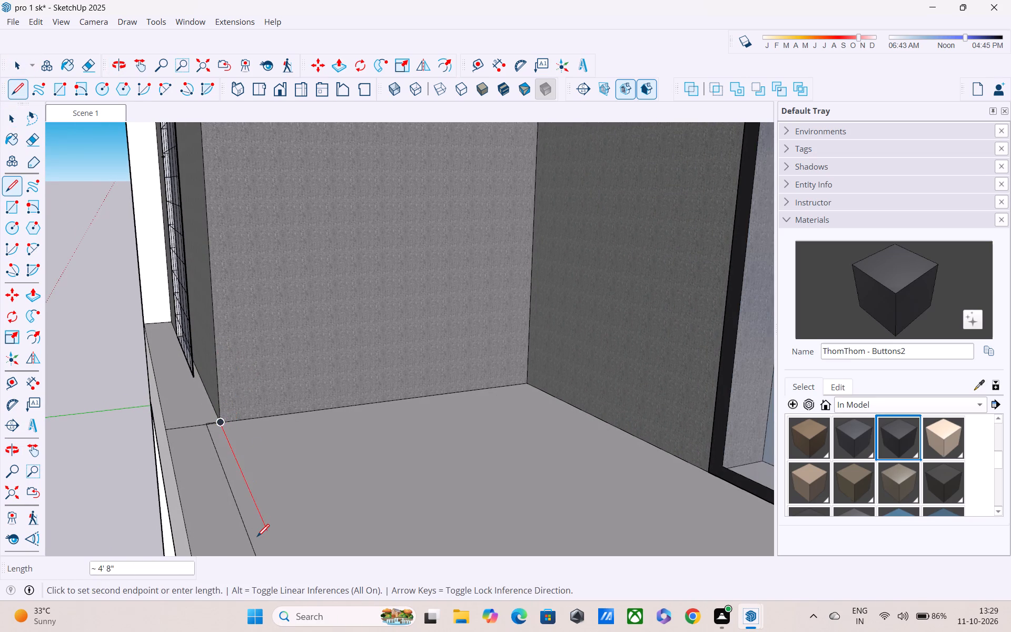
middle_drag(260, 542, 544, 567)
scroll(582, 501, down, 1)
shift+middle_drag(568, 495, 480, 475)
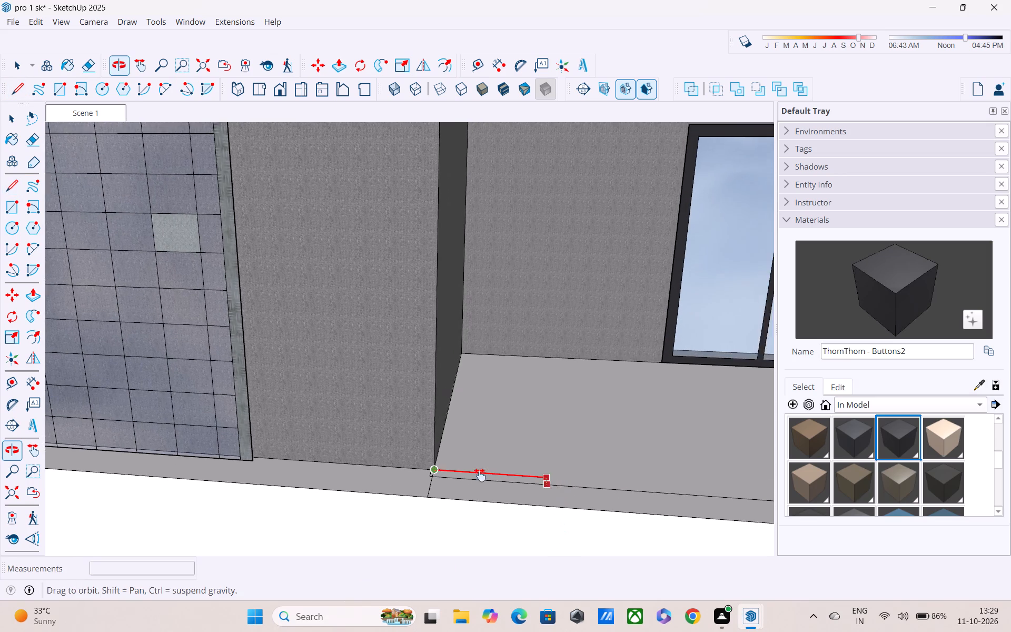
shift+middle_drag(480, 475, 247, 426)
middle_drag(561, 438, 144, 387)
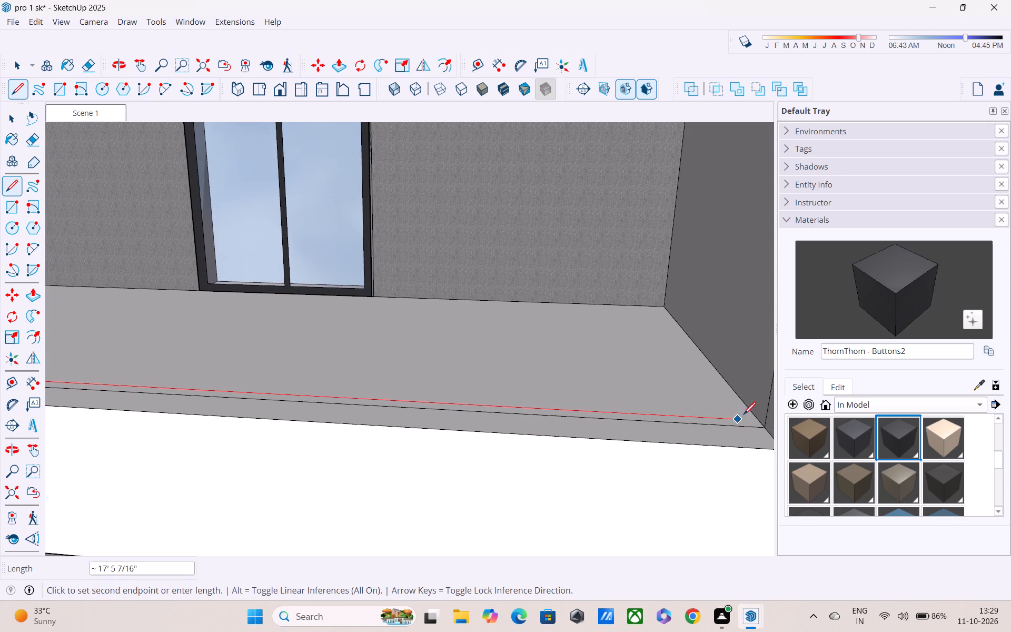
shift+click(760, 414)
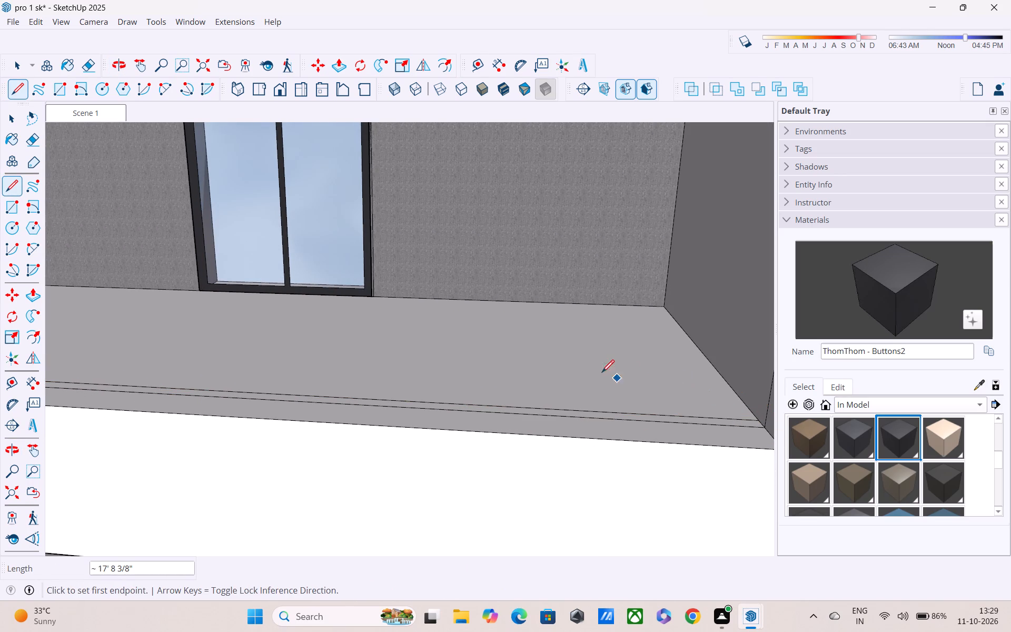
key(Escape)
Erase the stray short edges around the narrow floor strip's end, beside the projecting textured wall's corner.
scroll(516, 417, down, 2)
middle_drag(400, 423, 508, 454)
scroll(464, 422, down, 3)
middle_drag(278, 437, 408, 436)
scroll(253, 461, down, 1)
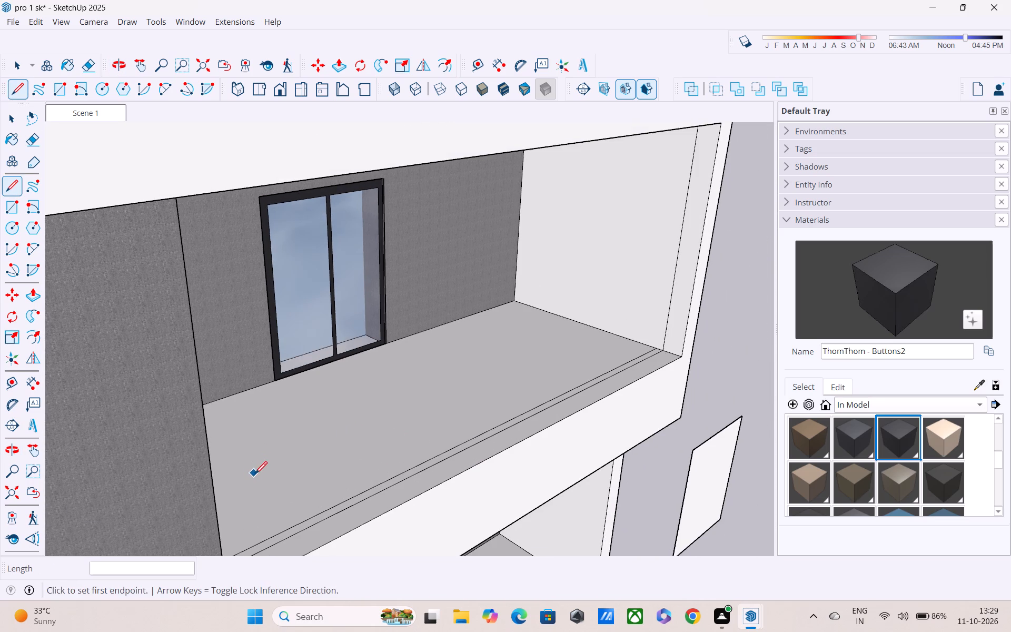
shift+middle_drag(255, 475, 205, 417)
scroll(163, 504, up, 2)
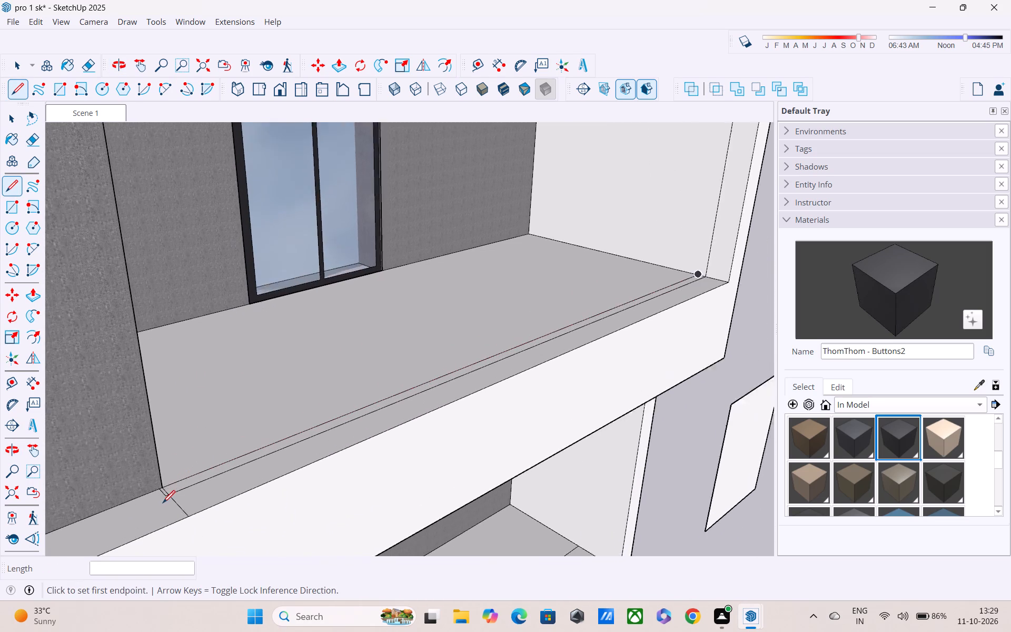
scroll(163, 504, up, 3)
key(Escape)
key(Escape)
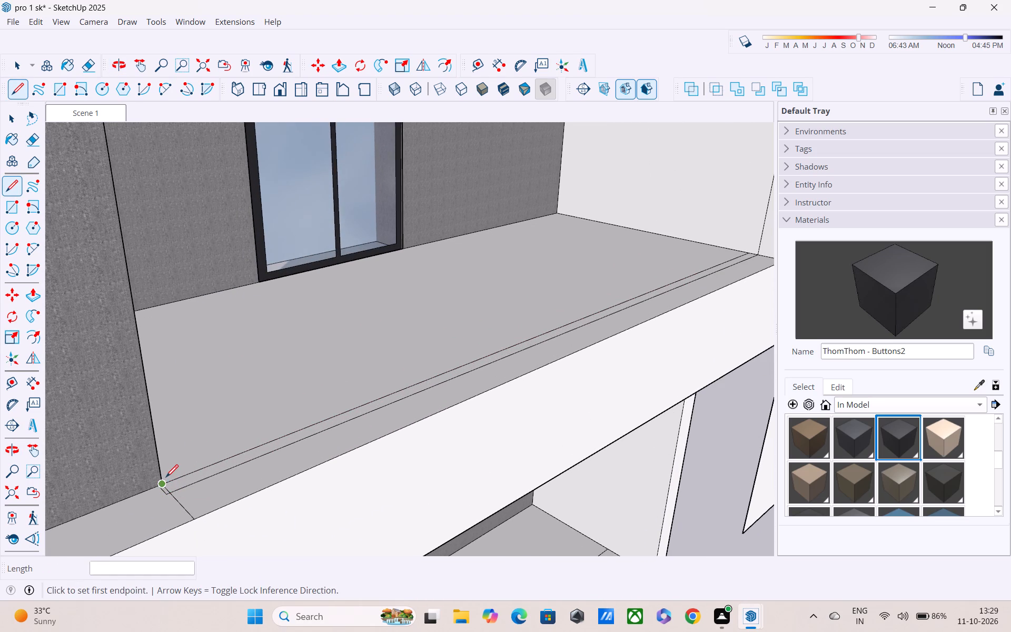
key(Escape)
key(grave)
scroll(240, 534, up, 1)
middle_drag(179, 502, 181, 552)
scroll(181, 552, up, 1)
scroll(172, 492, up, 2)
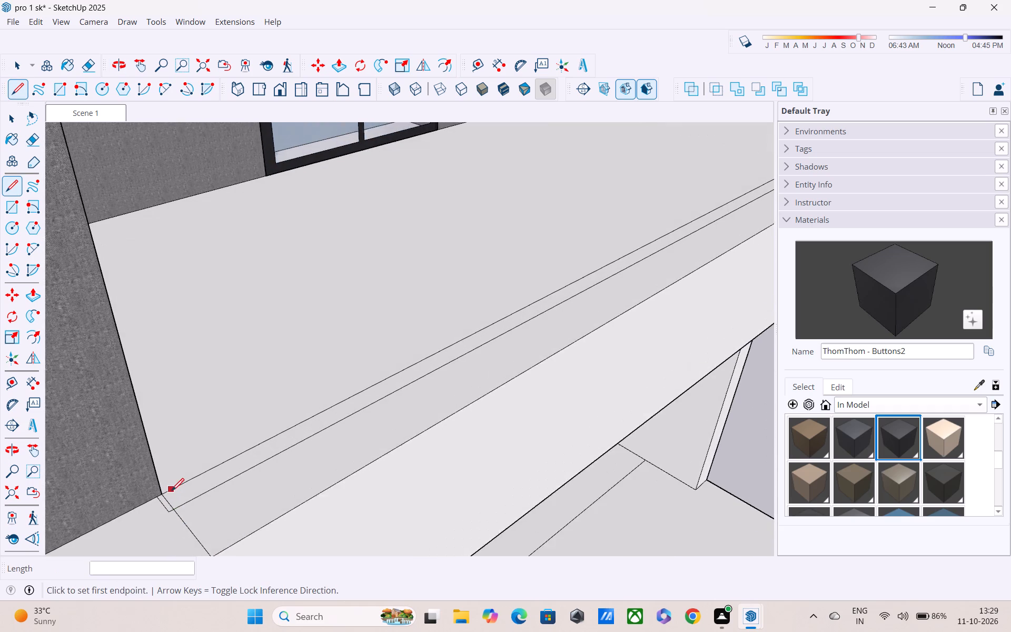
scroll(172, 492, up, 1)
key(Escape)
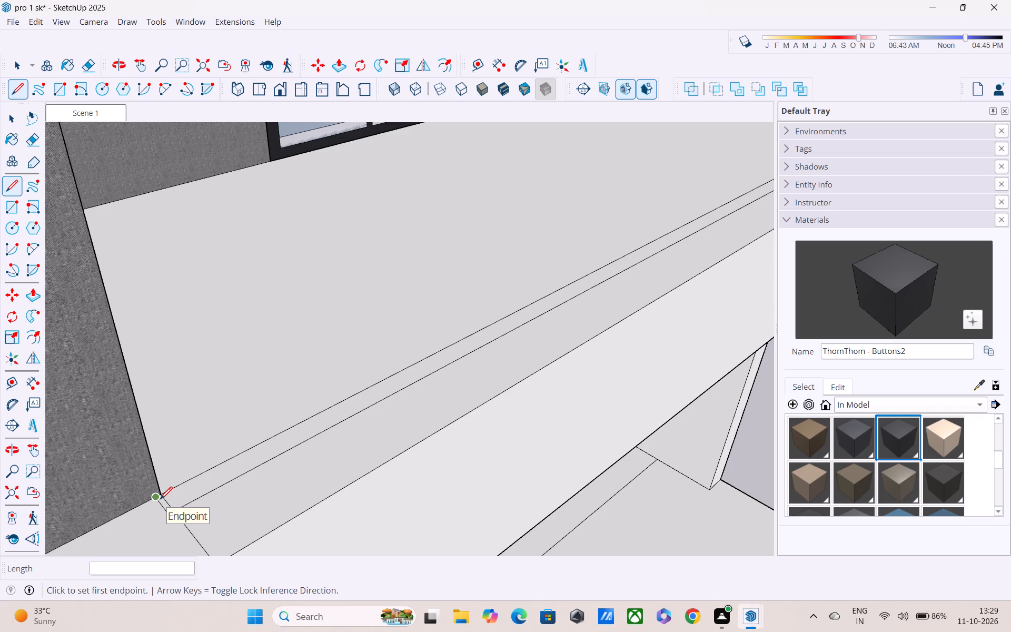
text(e)
key(space)
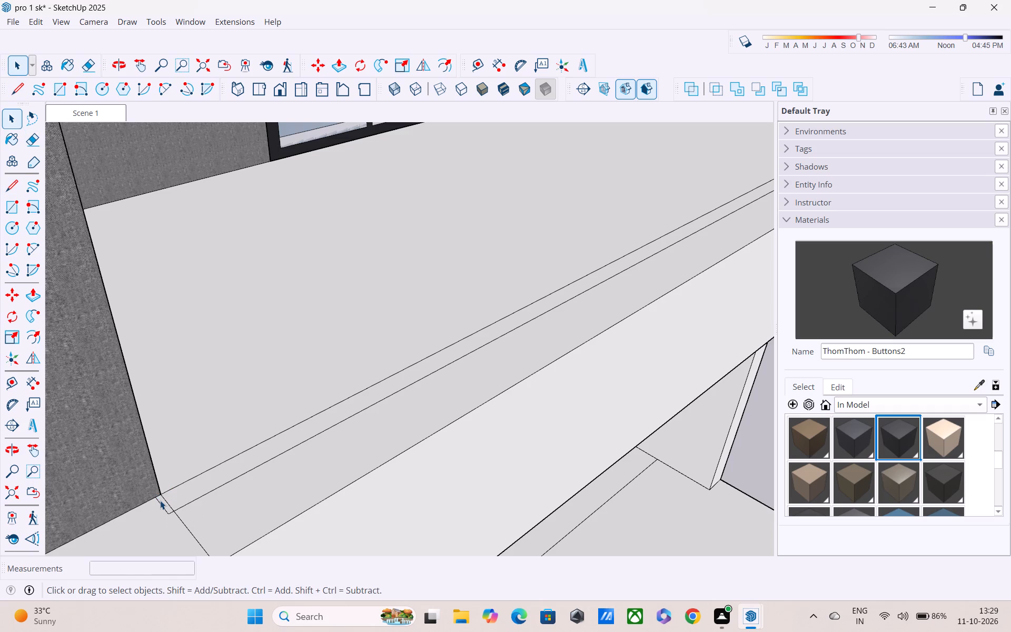
key(e)
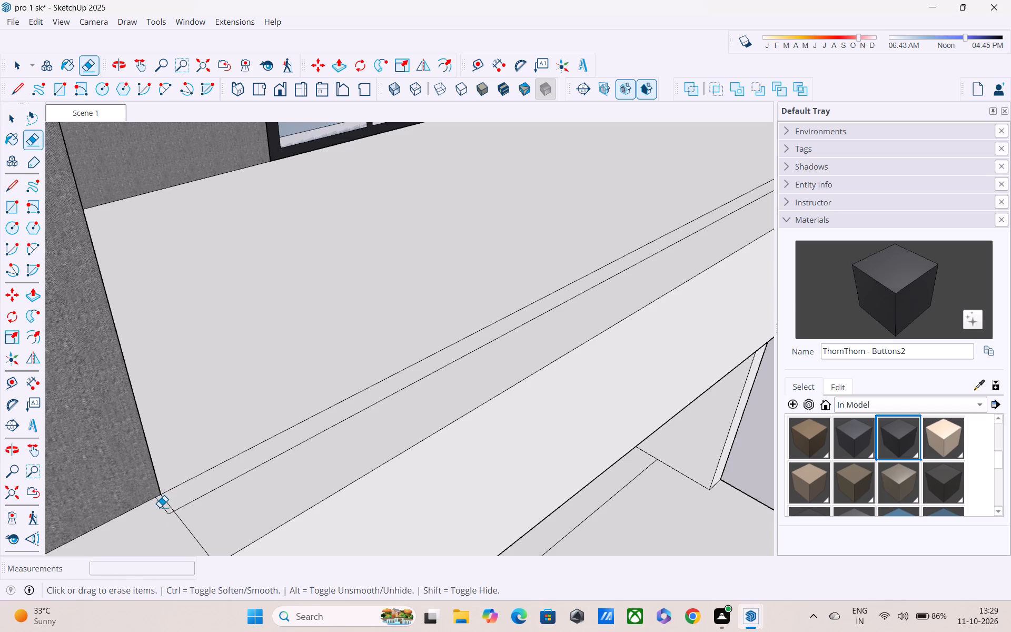
click(160, 505)
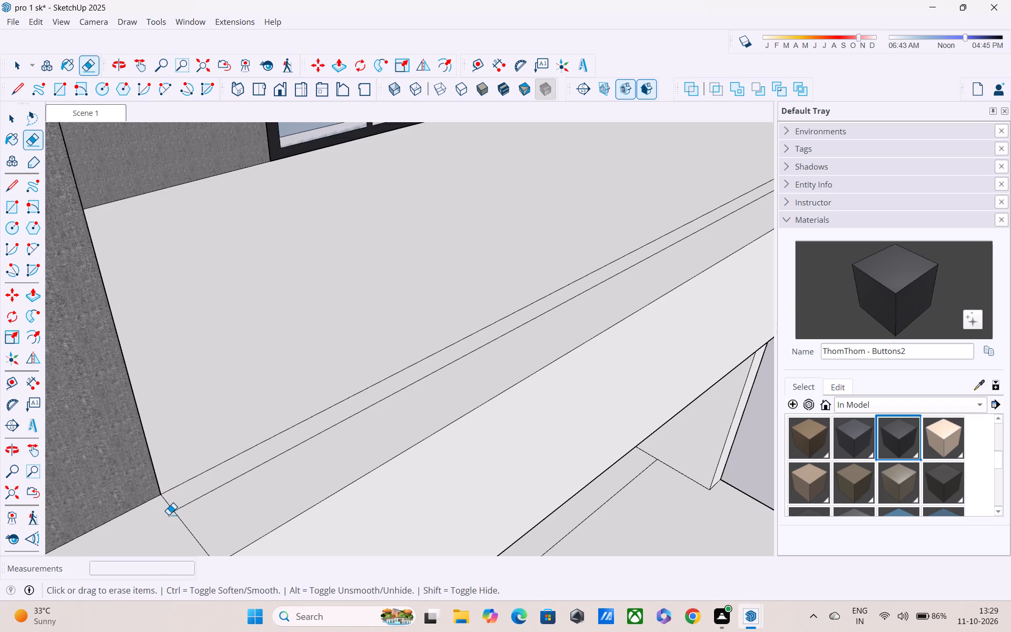
click(168, 515)
click(194, 536)
Draw a circle of about 1 3/8" radius between the strip's two lines, near its end at the projecting textured wall.
scroll(270, 519, down, 3)
middle_drag(261, 485, 149, 447)
middle_drag(153, 417, 163, 466)
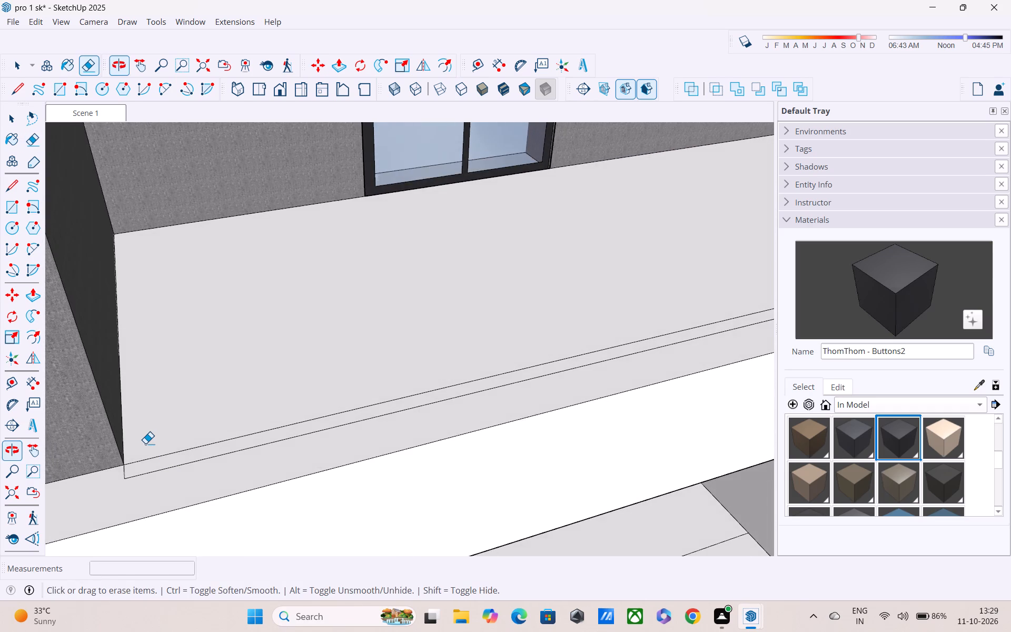
scroll(145, 443, up, 3)
key(Escape)
key(c)
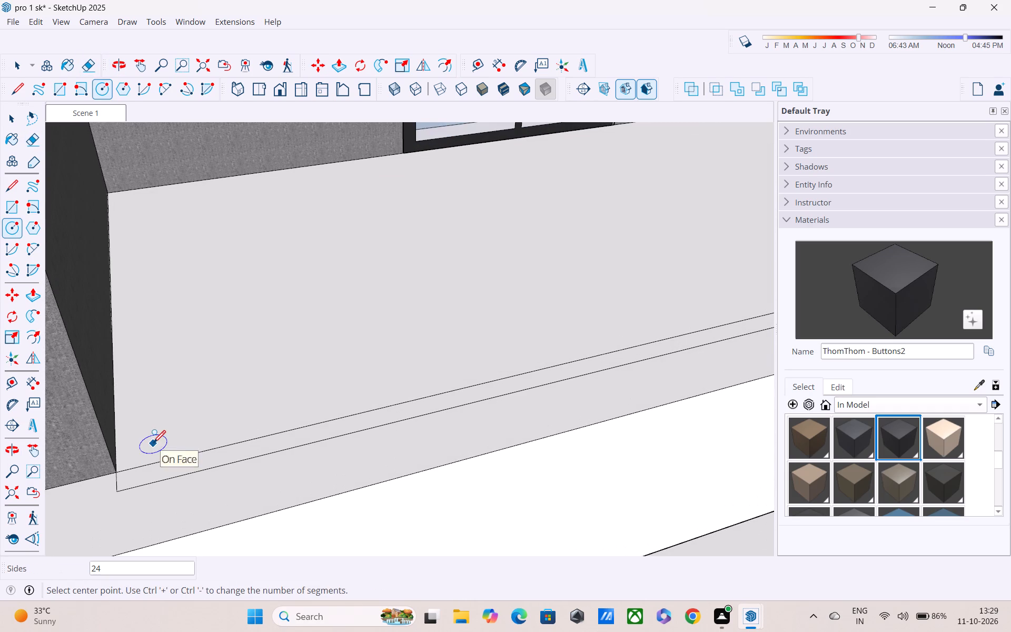
scroll(153, 479, up, 2)
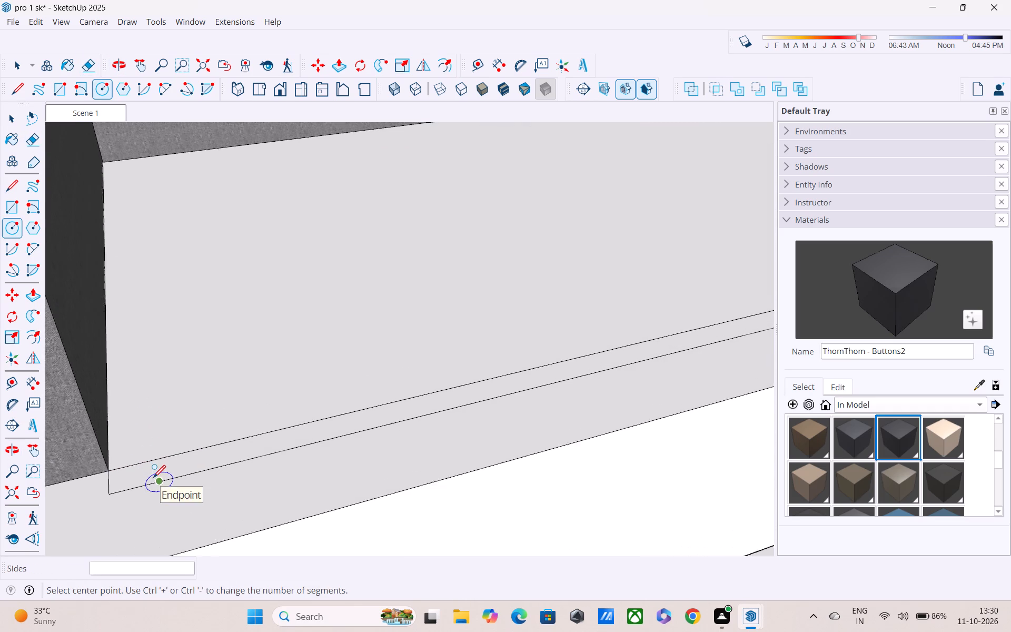
scroll(153, 479, up, 2)
click(148, 471)
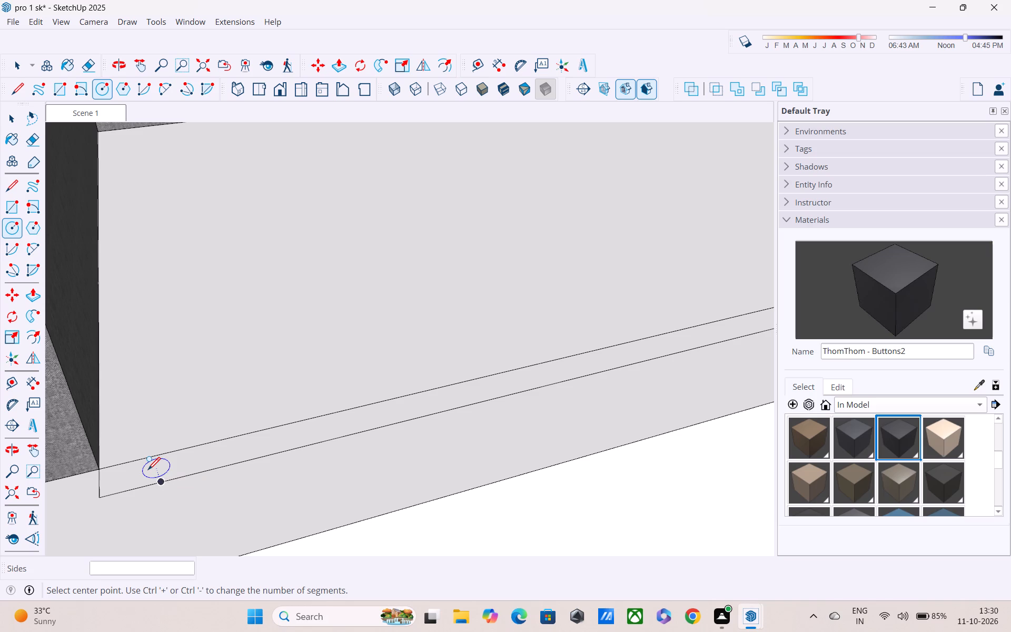
click(177, 473)
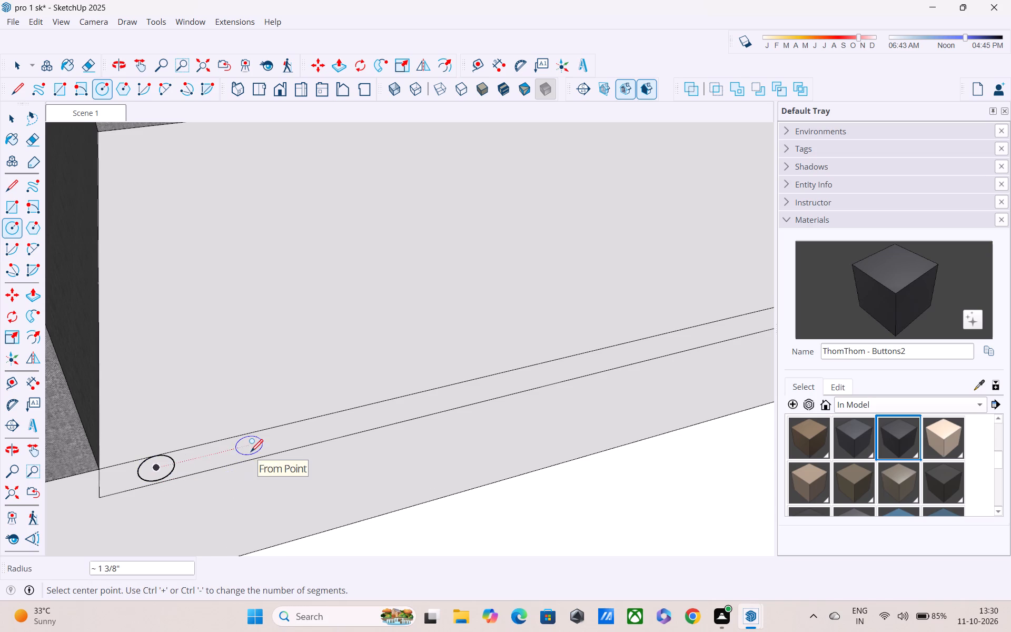
scroll(251, 453, down, 1)
key(Escape)
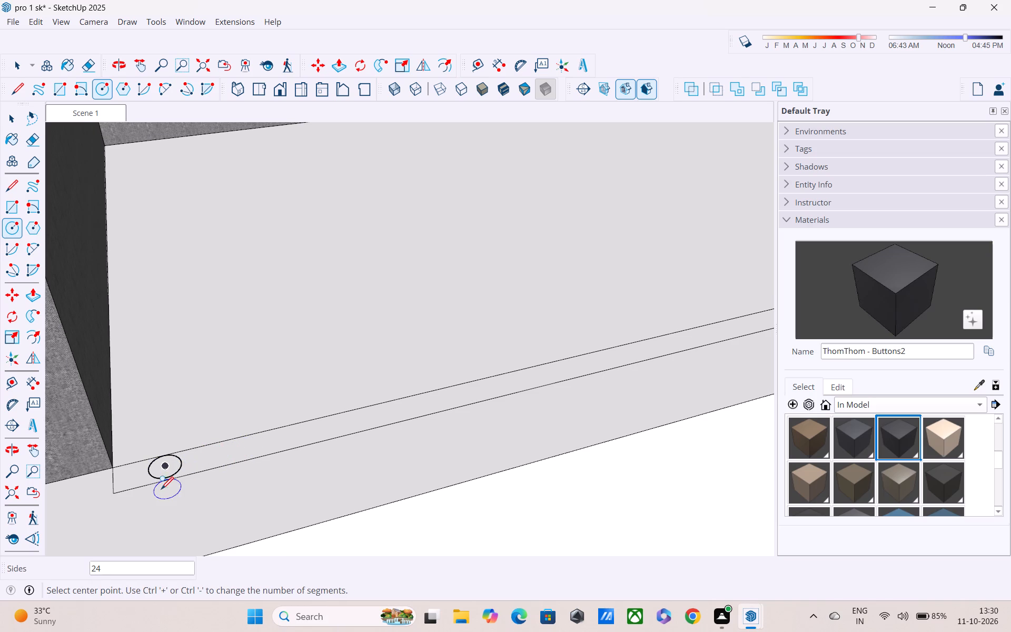
Examine the narrow strip along the balcony's front edge, from the small circle to the far side wall.
middle_drag(156, 457, 129, 489)
scroll(123, 479, down, 1)
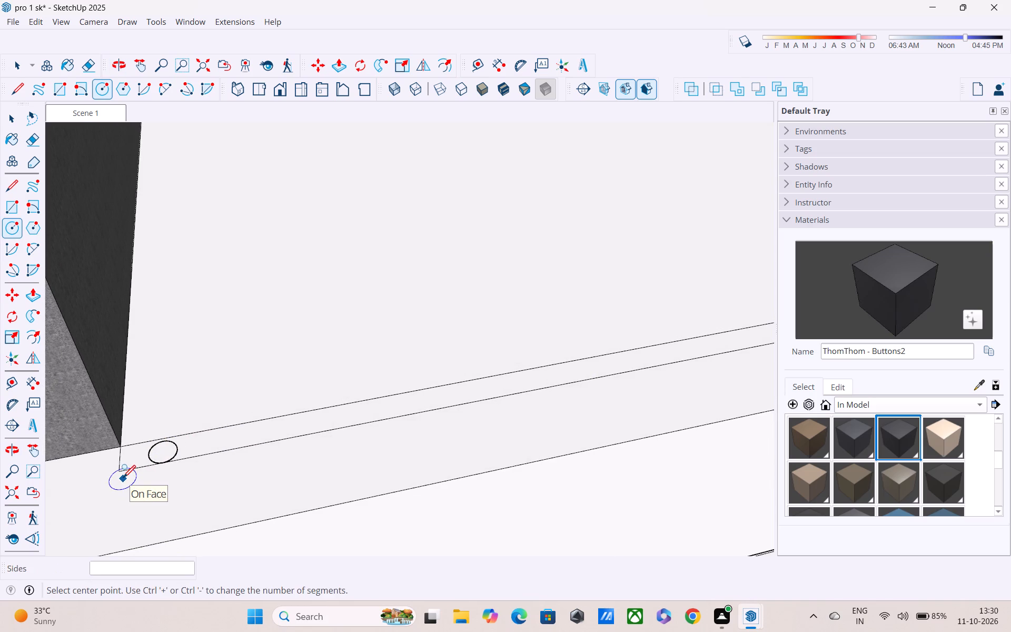
scroll(162, 463, up, 2)
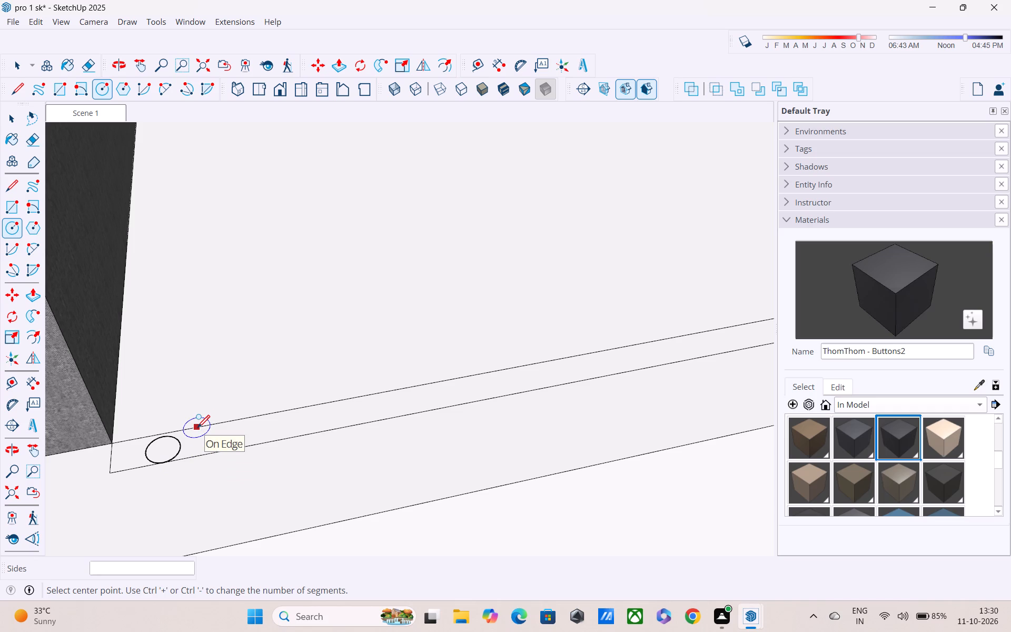
scroll(272, 362, down, 2)
middle_drag(422, 345, 393, 344)
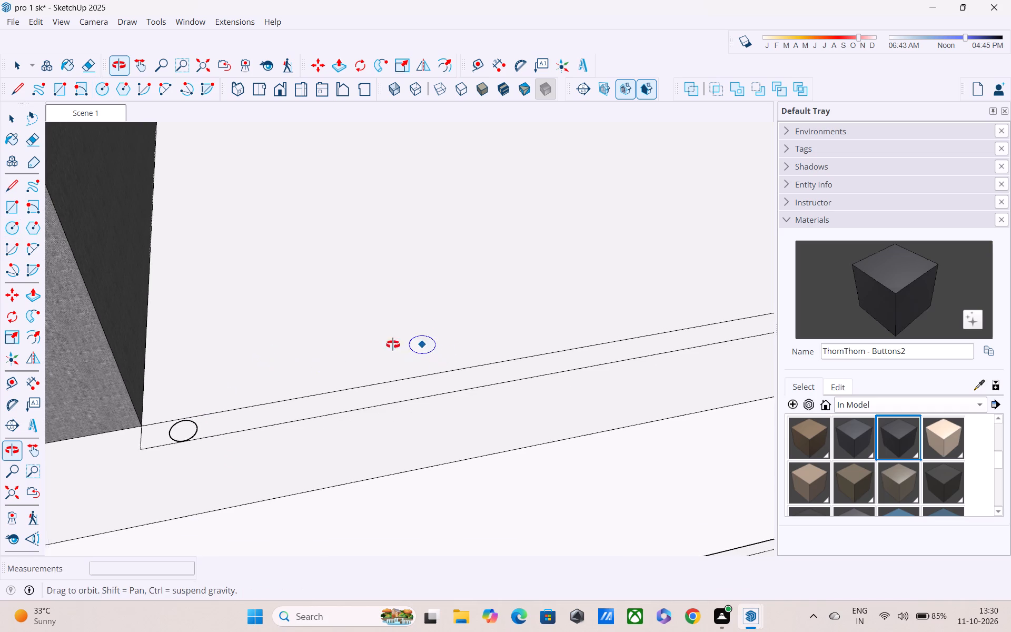
middle_drag(393, 344, 341, 352)
shift+middle_drag(334, 337, 33, 290)
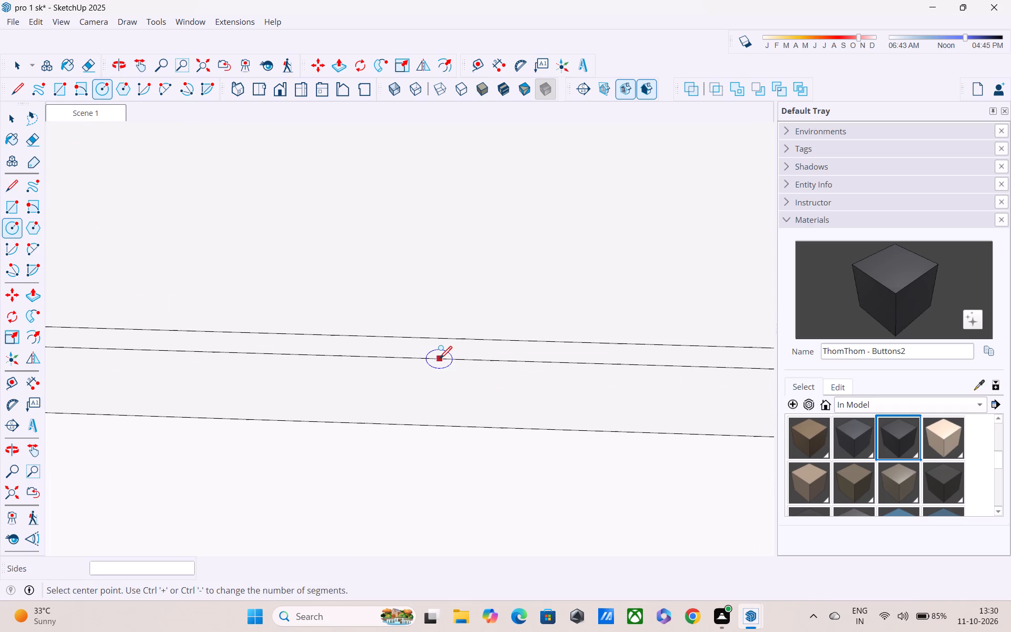
scroll(411, 346, up, 2)
scroll(409, 346, down, 3)
middle_drag(329, 350, 394, 351)
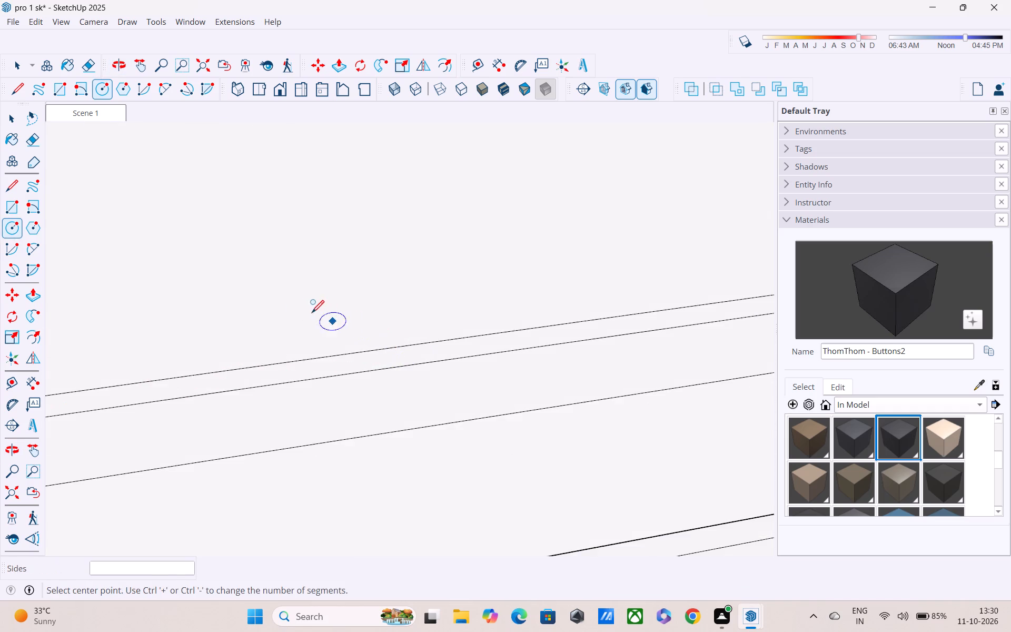
middle_drag(287, 317, 76, 290)
scroll(72, 276, down, 3)
scroll(185, 307, down, 2)
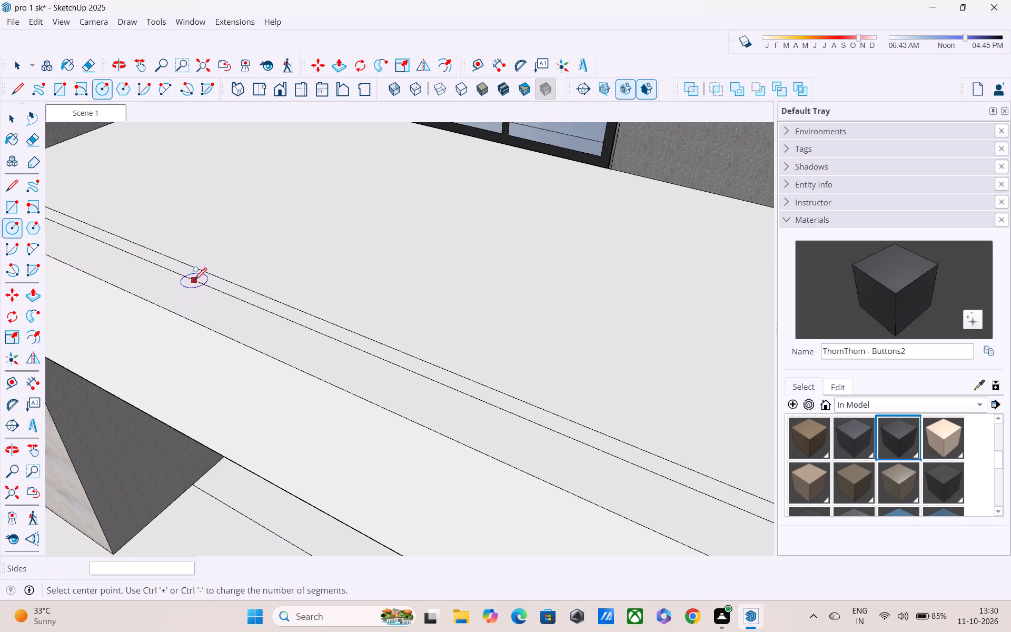
middle_drag(194, 281, 96, 205)
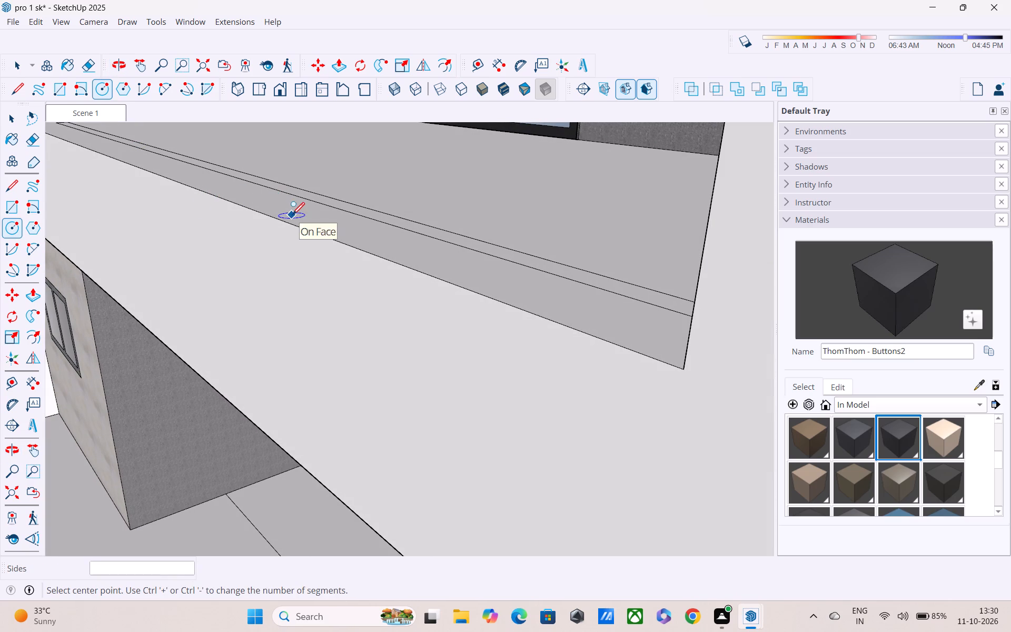
shift+middle_drag(293, 217, 199, 253)
scroll(217, 192, down, 3)
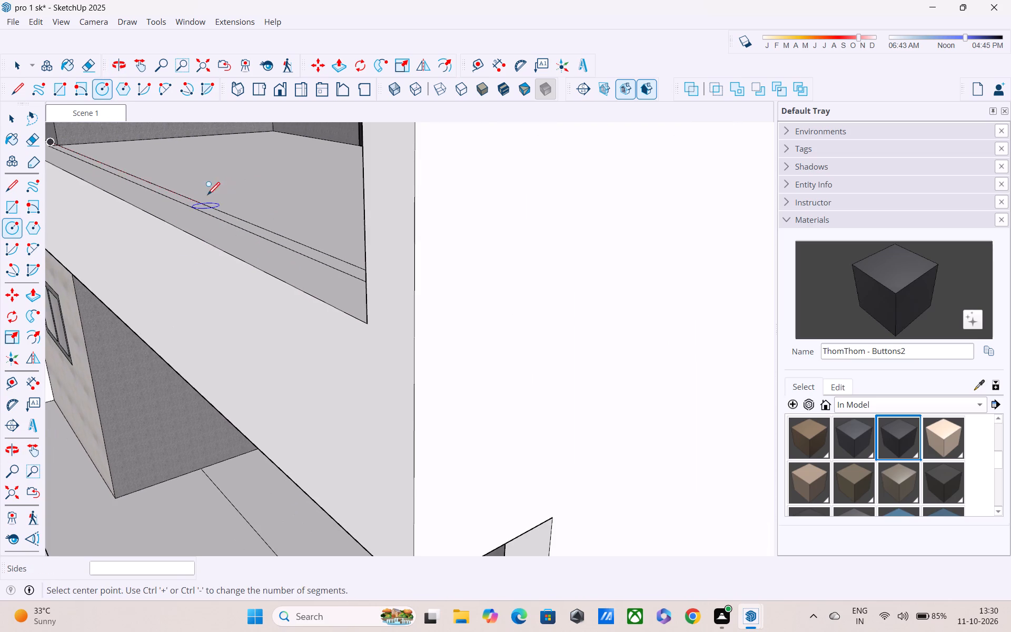
middle_drag(213, 208, 273, 234)
scroll(264, 210, down, 9)
middle_drag(153, 170, 105, 153)
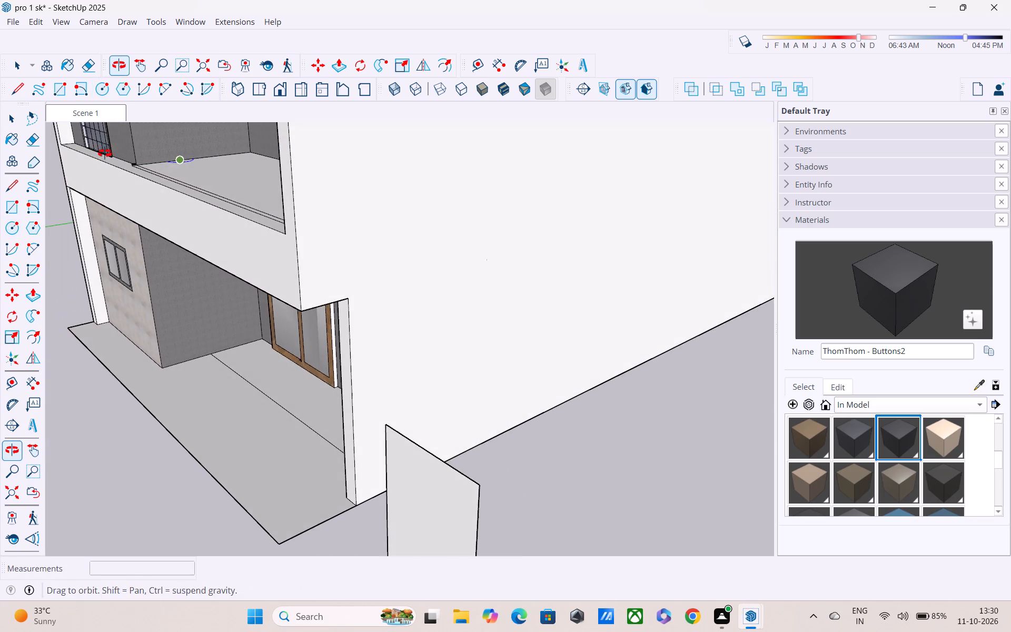
middle_drag(105, 153, 104, 153)
scroll(141, 146, up, 8)
middle_drag(145, 158, 97, 160)
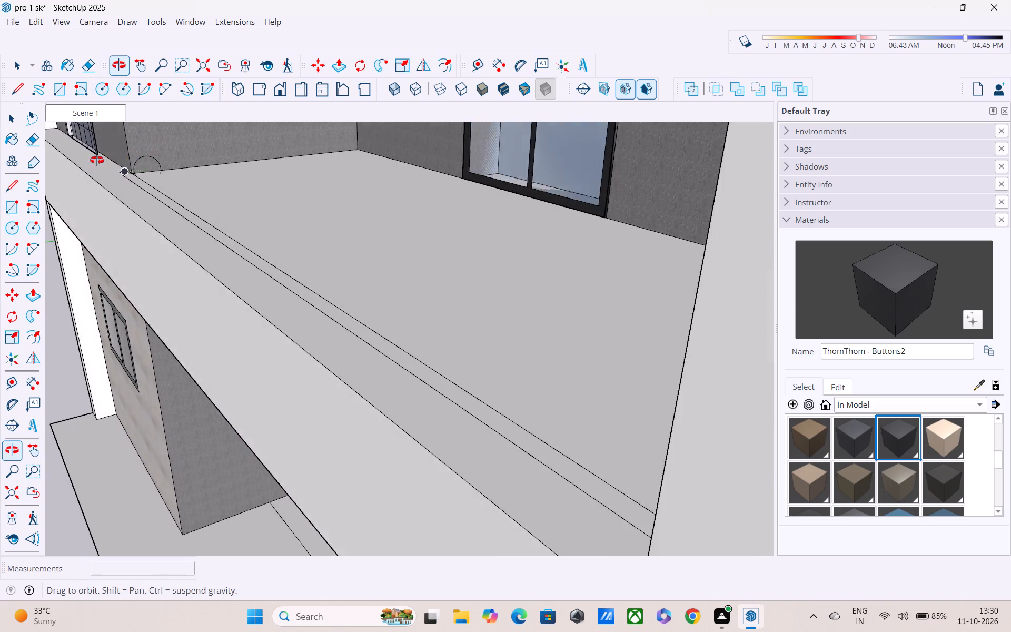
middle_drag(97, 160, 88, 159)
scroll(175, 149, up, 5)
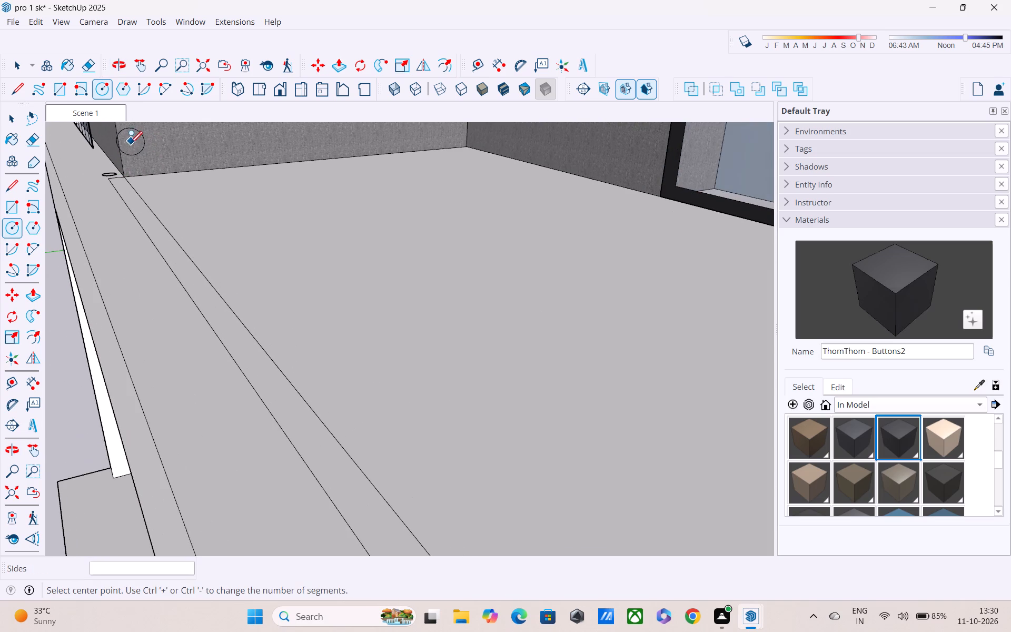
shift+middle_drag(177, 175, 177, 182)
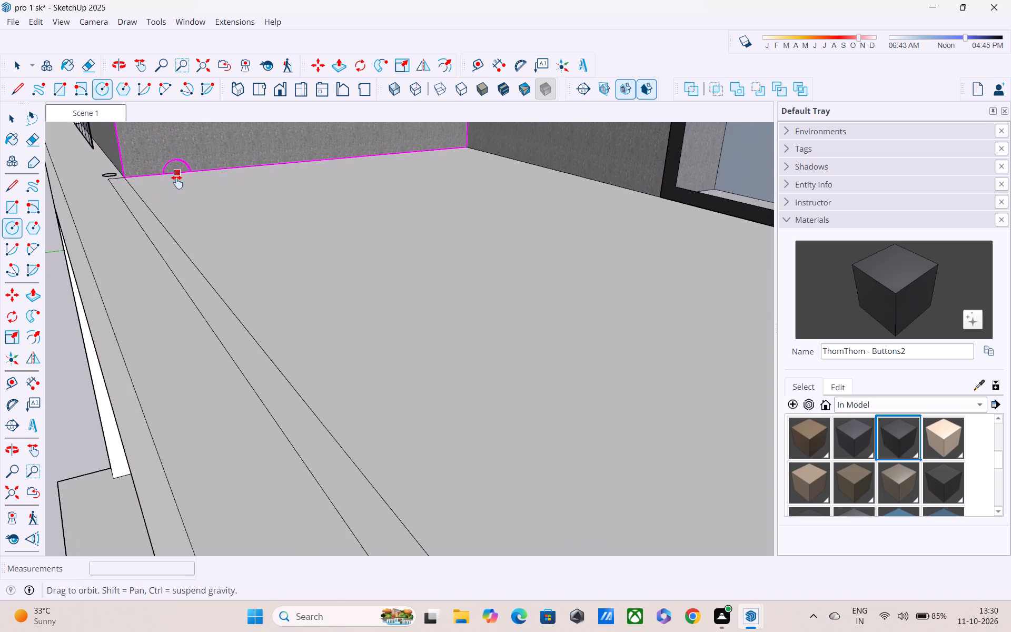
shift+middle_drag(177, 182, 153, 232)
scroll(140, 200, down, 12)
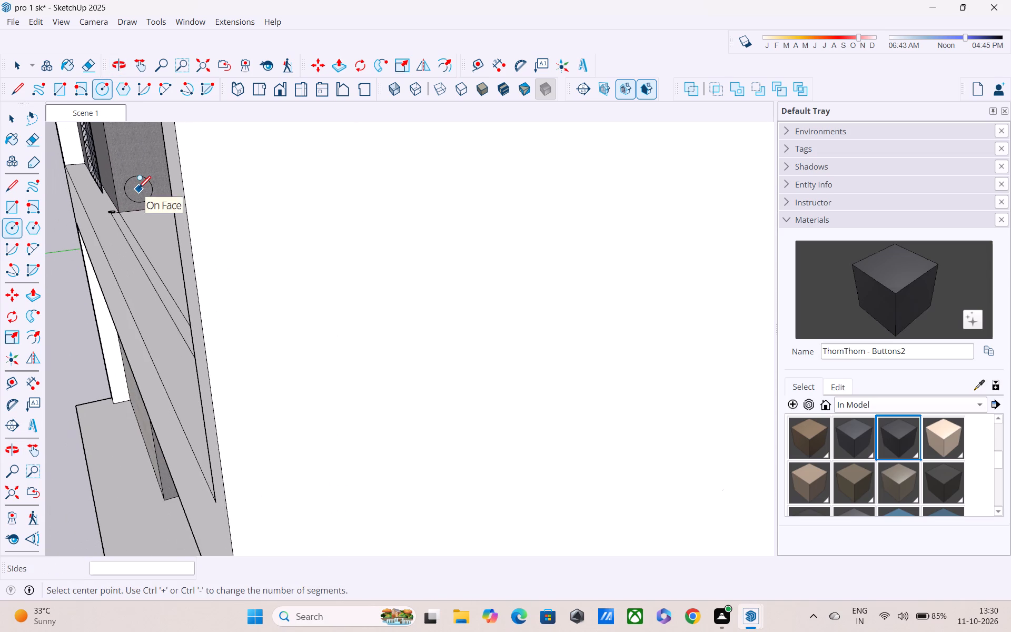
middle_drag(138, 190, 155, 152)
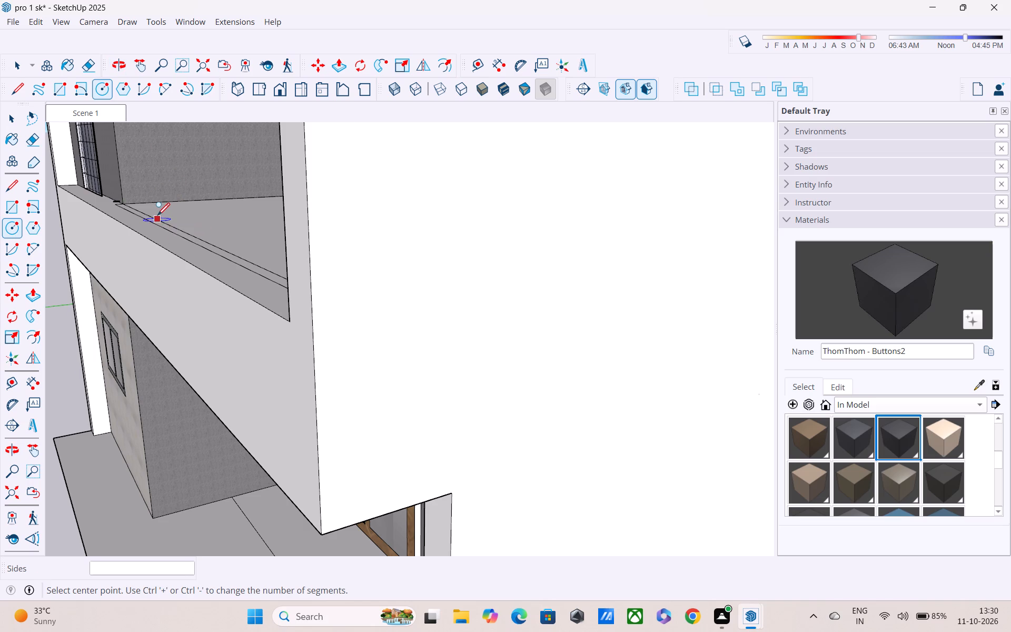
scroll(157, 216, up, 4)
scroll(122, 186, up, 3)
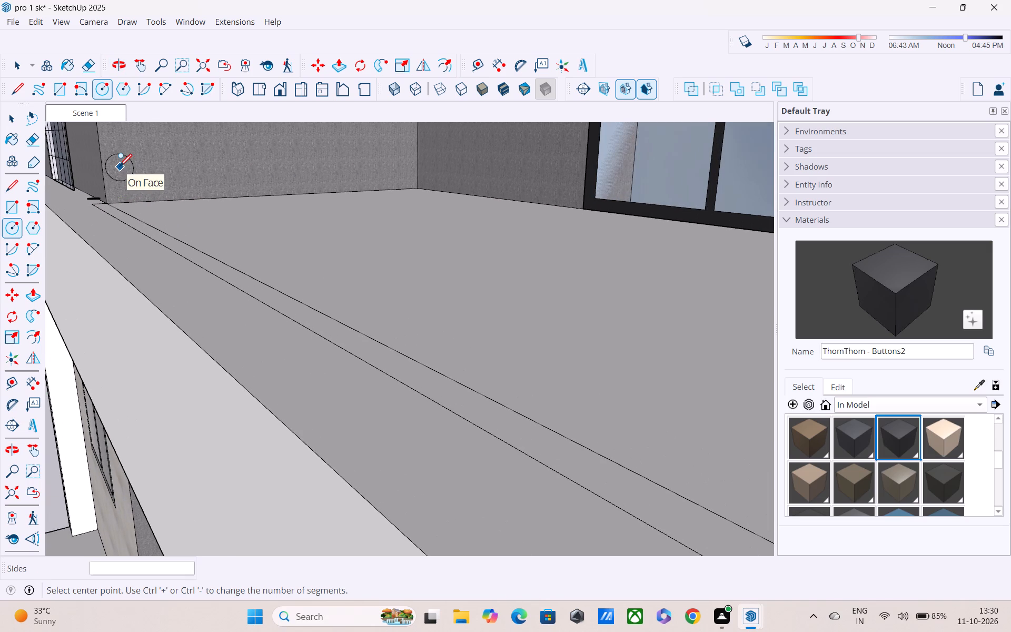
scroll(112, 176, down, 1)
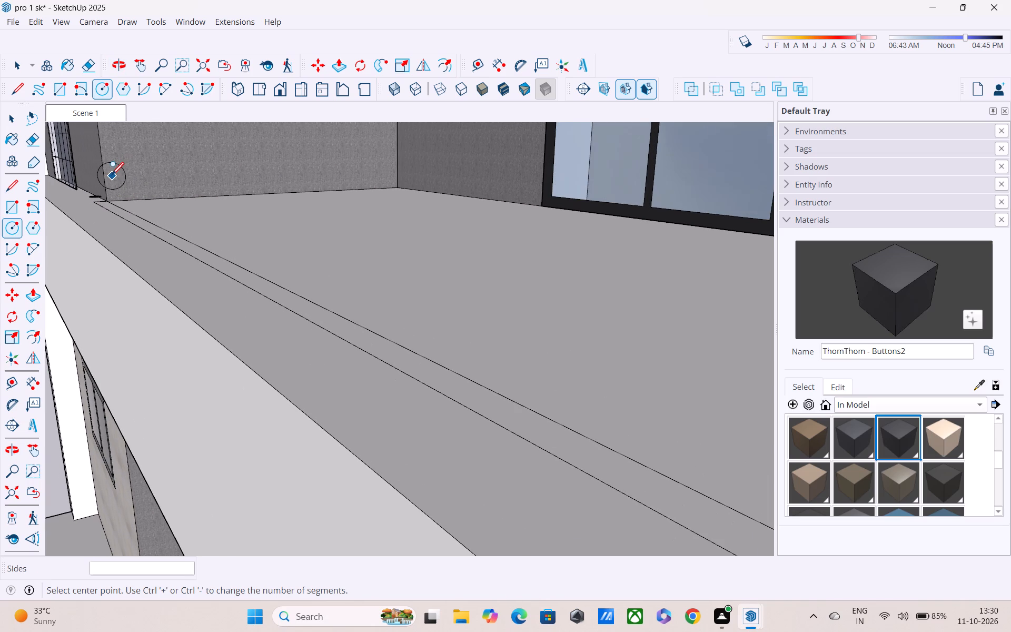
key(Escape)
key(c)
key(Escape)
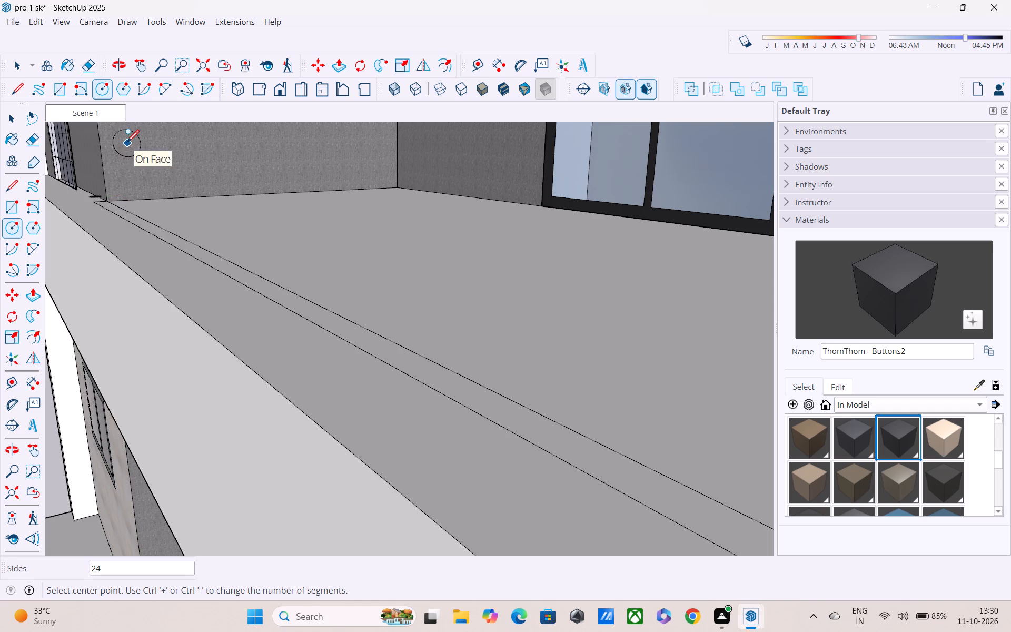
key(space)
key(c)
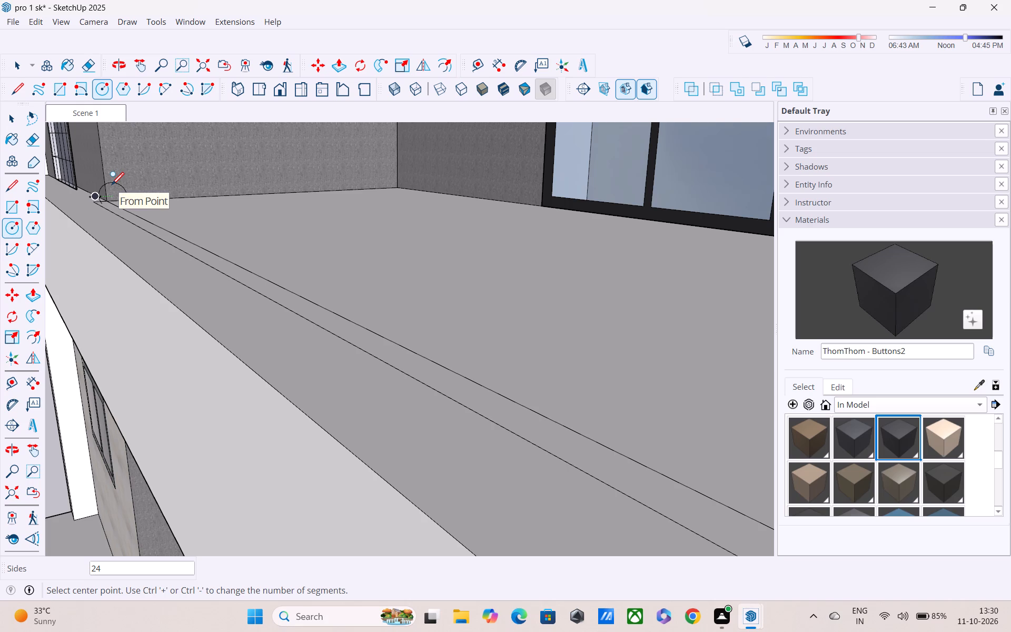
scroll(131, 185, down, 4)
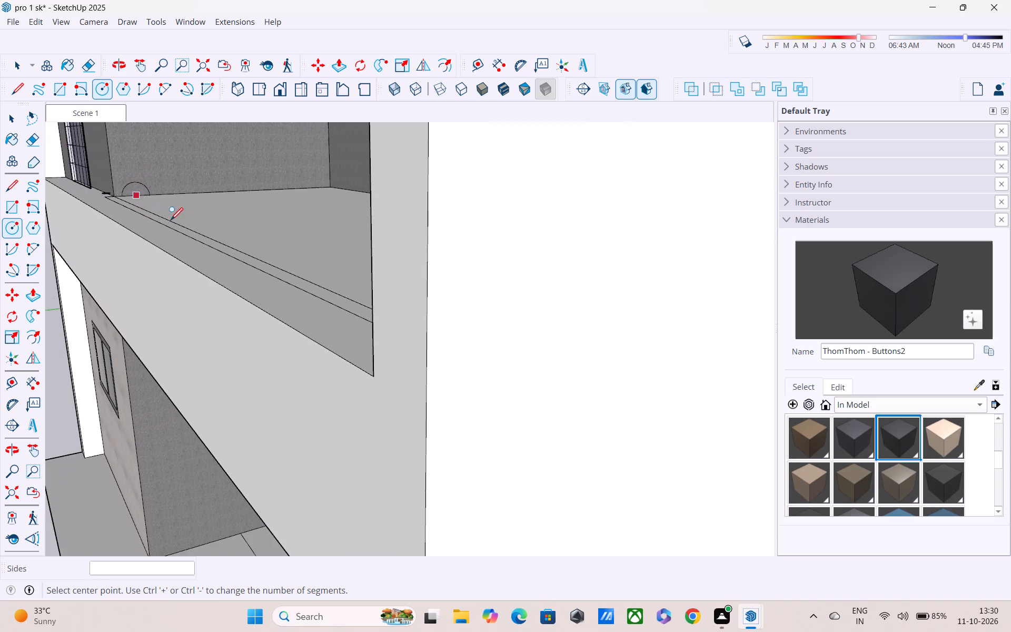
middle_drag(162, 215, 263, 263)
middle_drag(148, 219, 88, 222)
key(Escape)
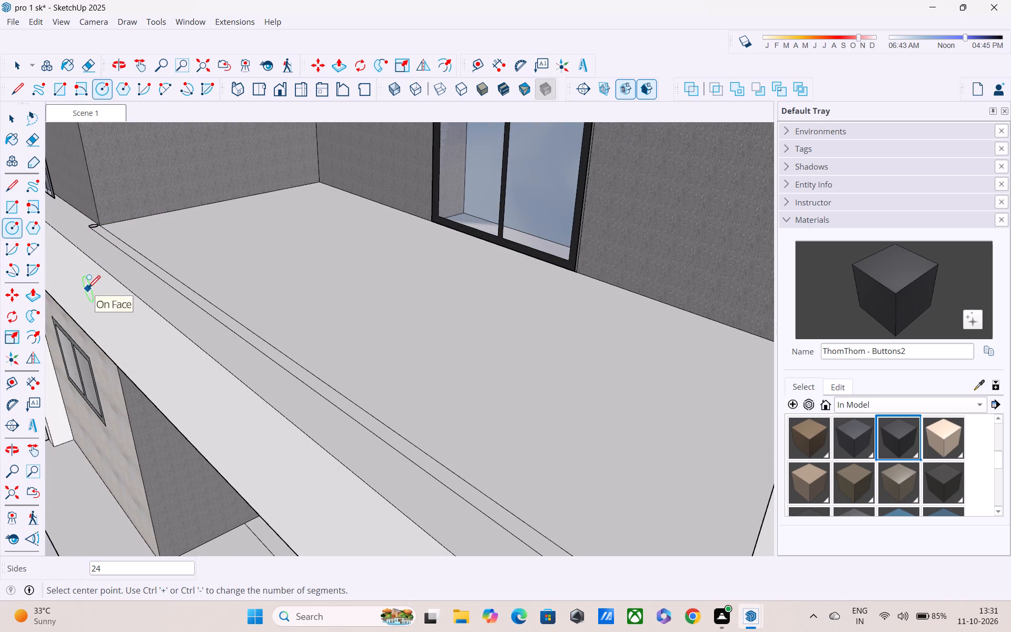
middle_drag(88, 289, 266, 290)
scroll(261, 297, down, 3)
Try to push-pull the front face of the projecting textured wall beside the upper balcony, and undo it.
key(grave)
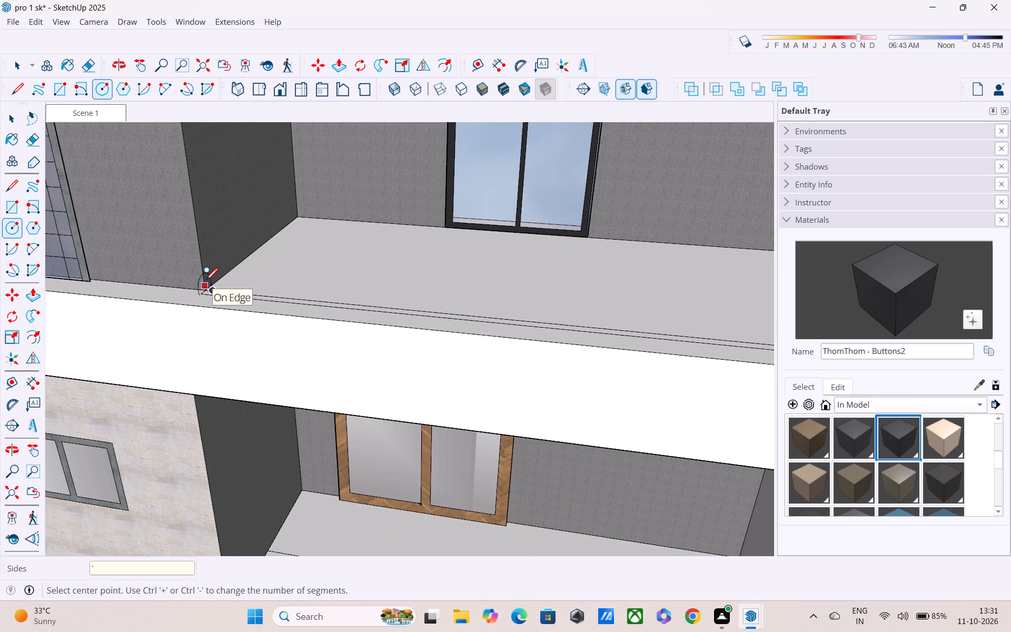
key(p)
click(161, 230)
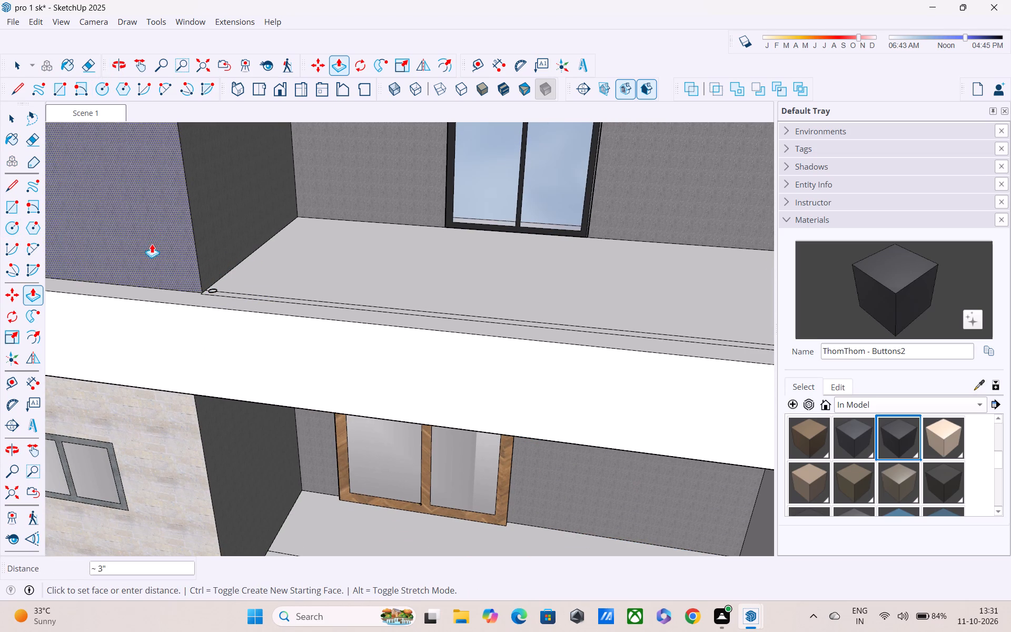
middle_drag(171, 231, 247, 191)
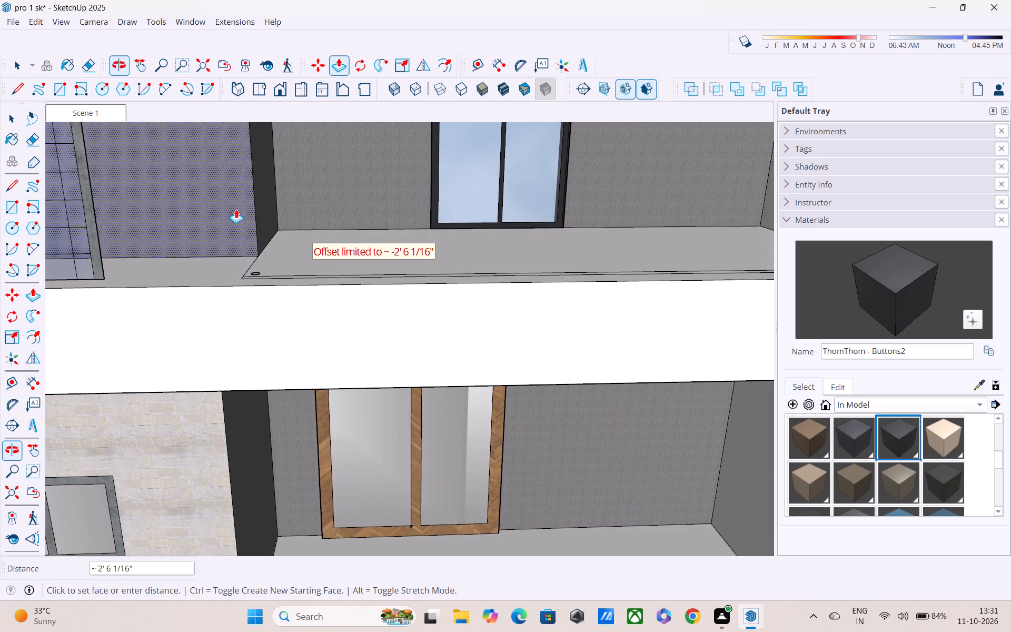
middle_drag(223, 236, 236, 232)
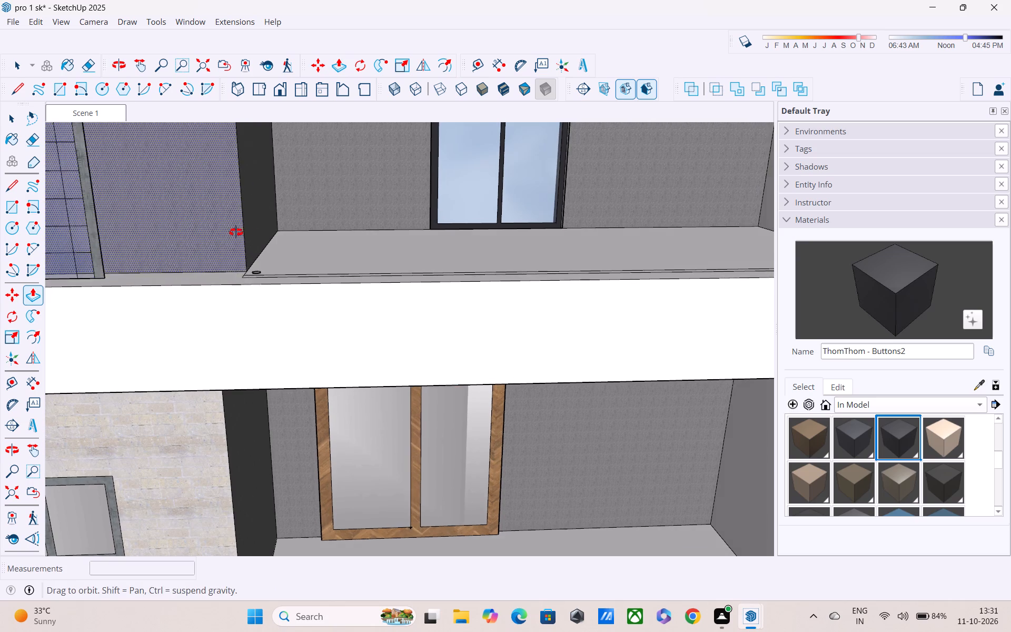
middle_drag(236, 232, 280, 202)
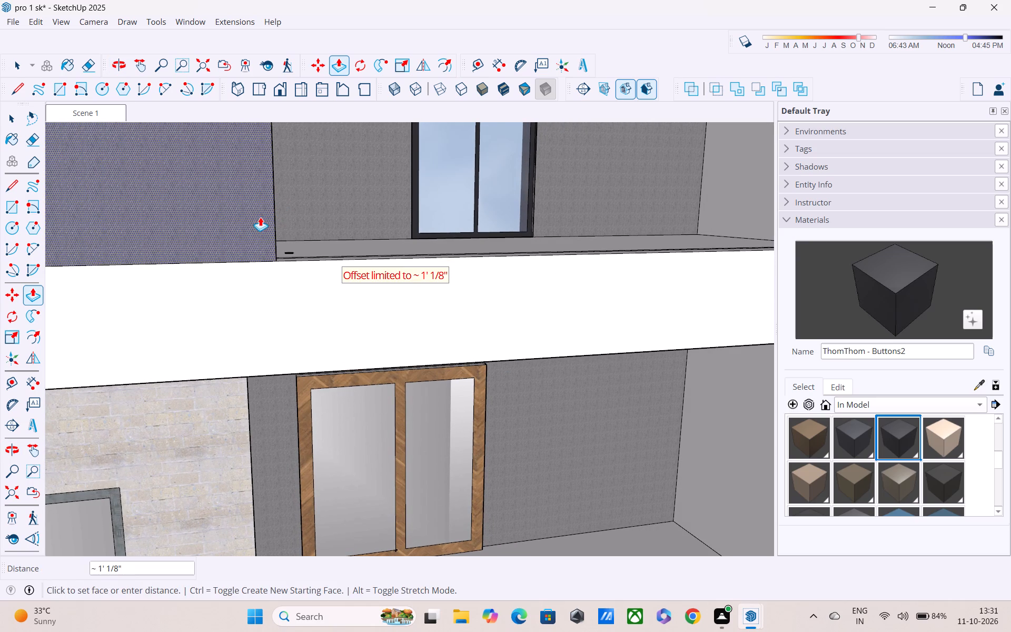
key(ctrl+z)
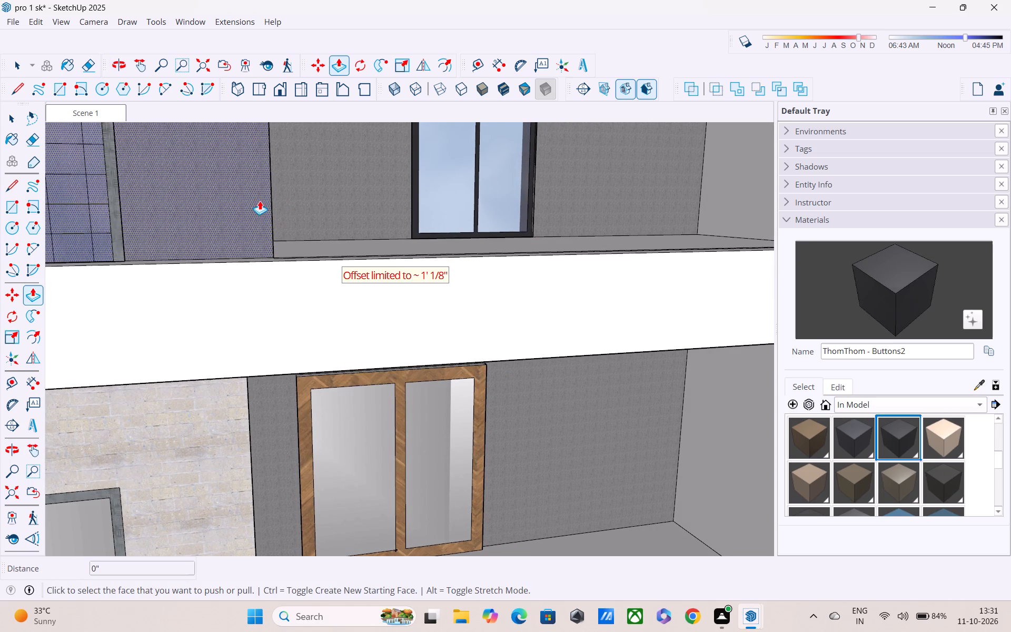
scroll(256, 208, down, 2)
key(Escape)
Examine the house front around the upper balcony, the projecting textured wall and the grid window.
scroll(230, 210, down, 4)
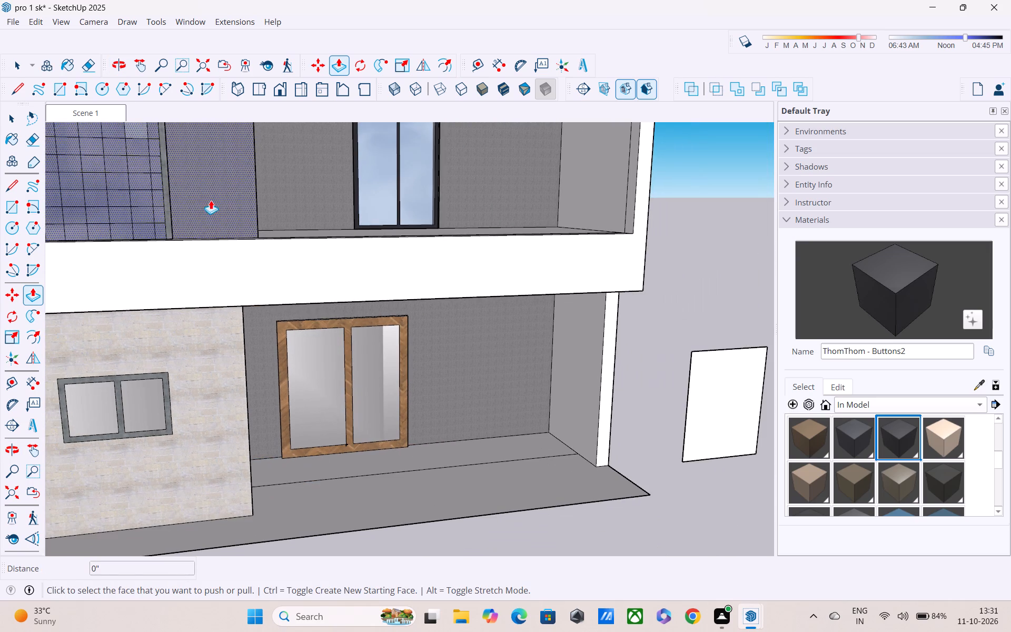
middle_drag(211, 216, 211, 244)
scroll(170, 159, up, 2)
scroll(170, 159, down, 5)
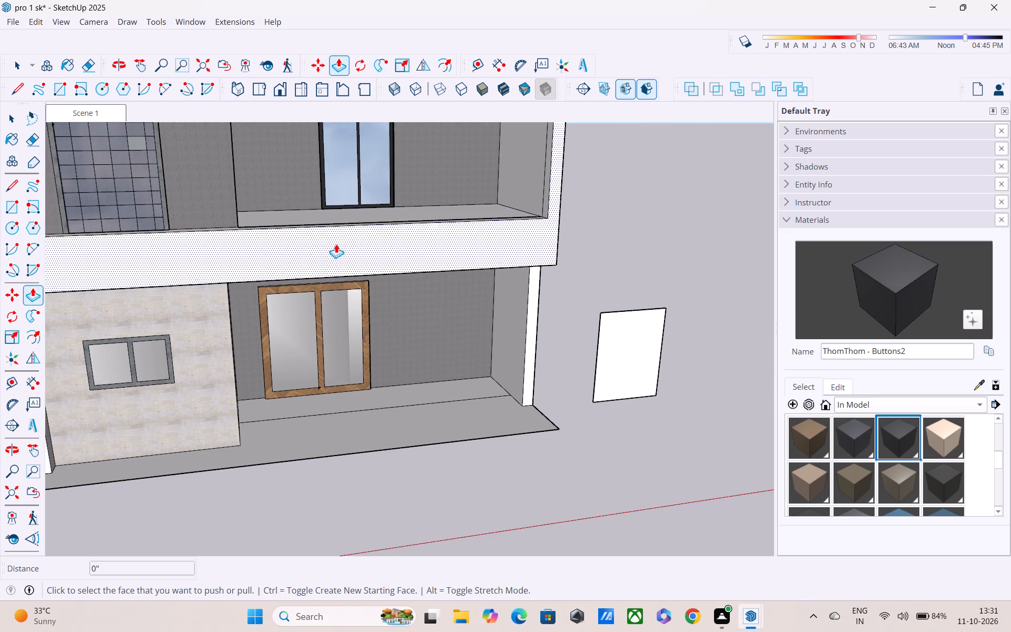
shift+middle_drag(326, 273, 320, 226)
scroll(253, 196, down, 4)
middle_drag(239, 169, 221, 193)
scroll(220, 193, up, 1)
scroll(213, 179, down, 3)
middle_drag(214, 160, 195, 109)
scroll(195, 108, up, 1)
scroll(221, 143, up, 3)
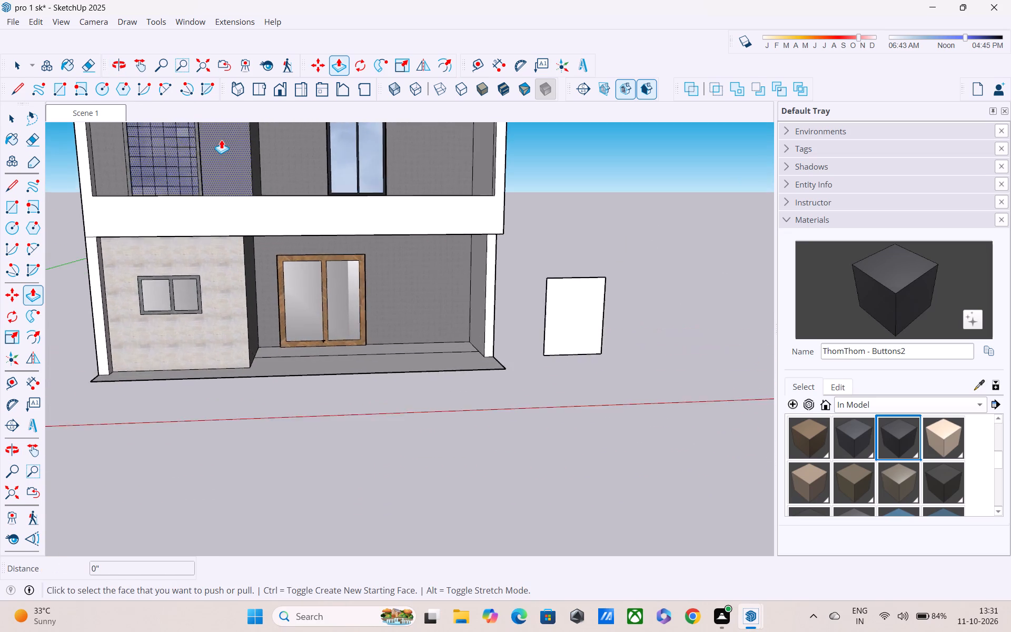
scroll(221, 140, down, 4)
shift+middle_drag(221, 140, 240, 323)
shift+scroll(240, 308, up, 4)
scroll(239, 303, up, 2)
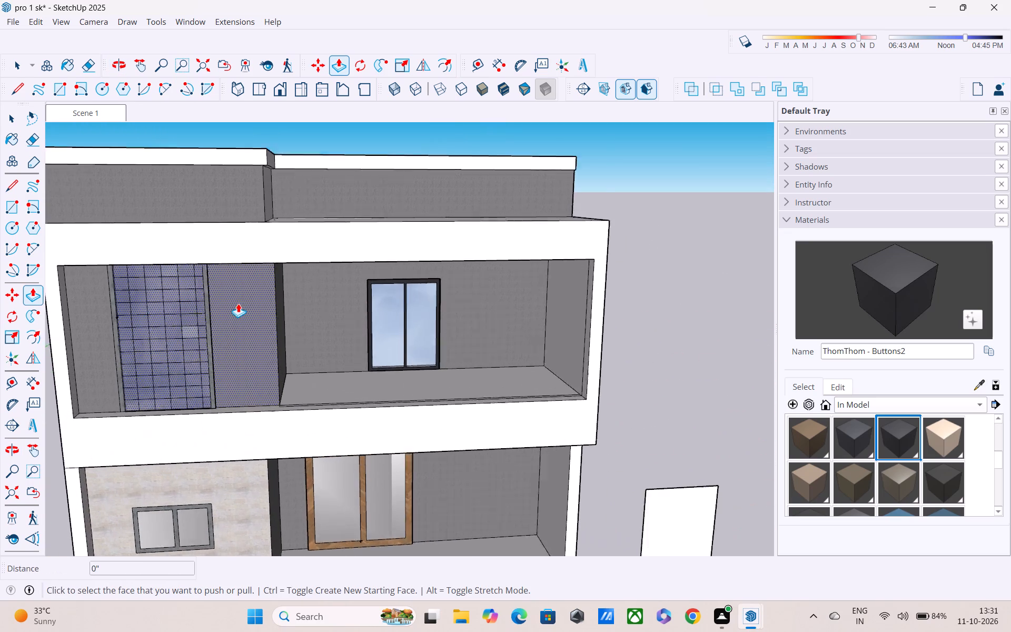
scroll(238, 303, up, 1)
middle_drag(231, 320, 228, 367)
scroll(228, 367, up, 1)
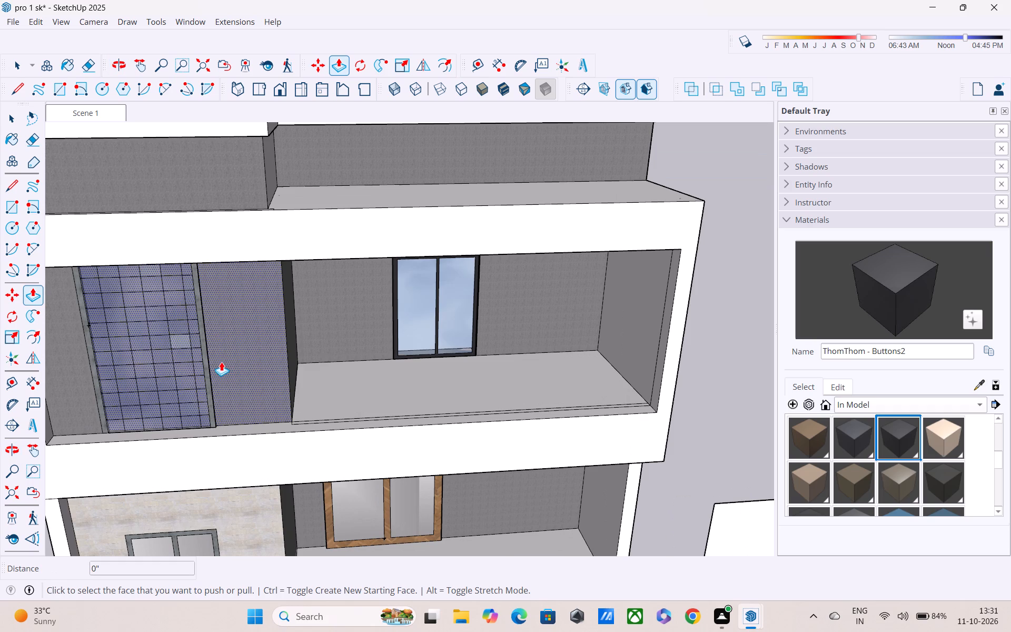
Outline a floor strip along the projecting wall's base, about 3 3/4" out beside the grid window and 3' 6 1/8" to the balcony strip's corner.
key(l)
scroll(210, 409, up, 7)
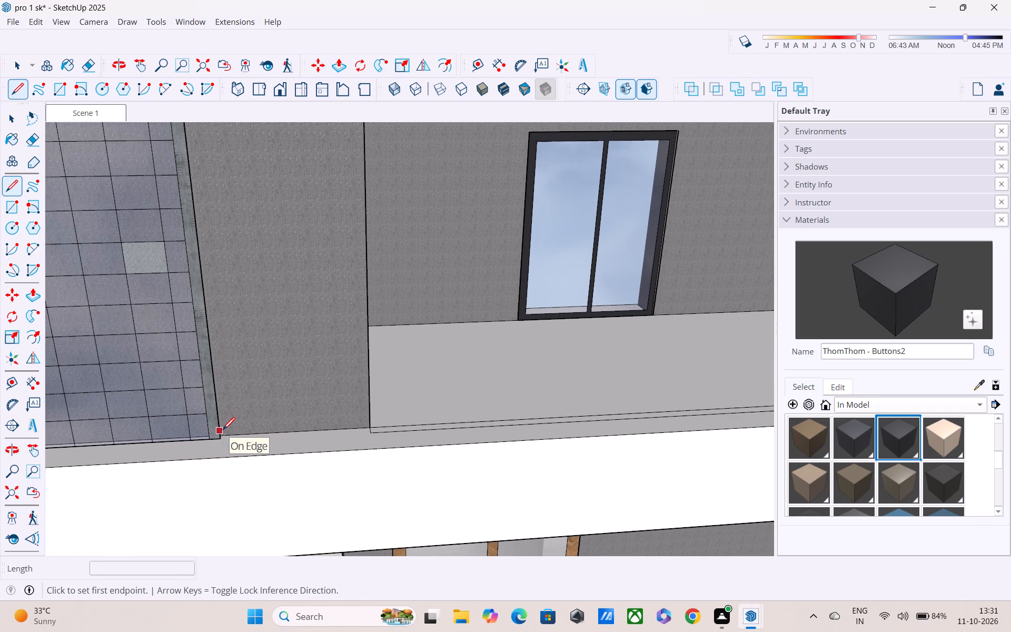
scroll(223, 431, up, 10)
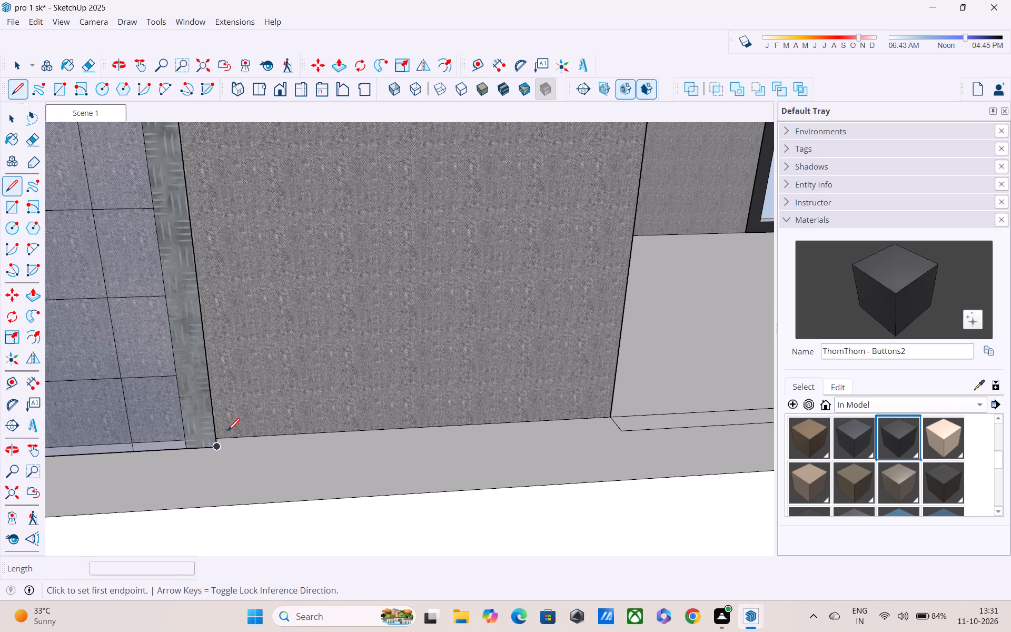
scroll(216, 433, up, 5)
click(222, 444)
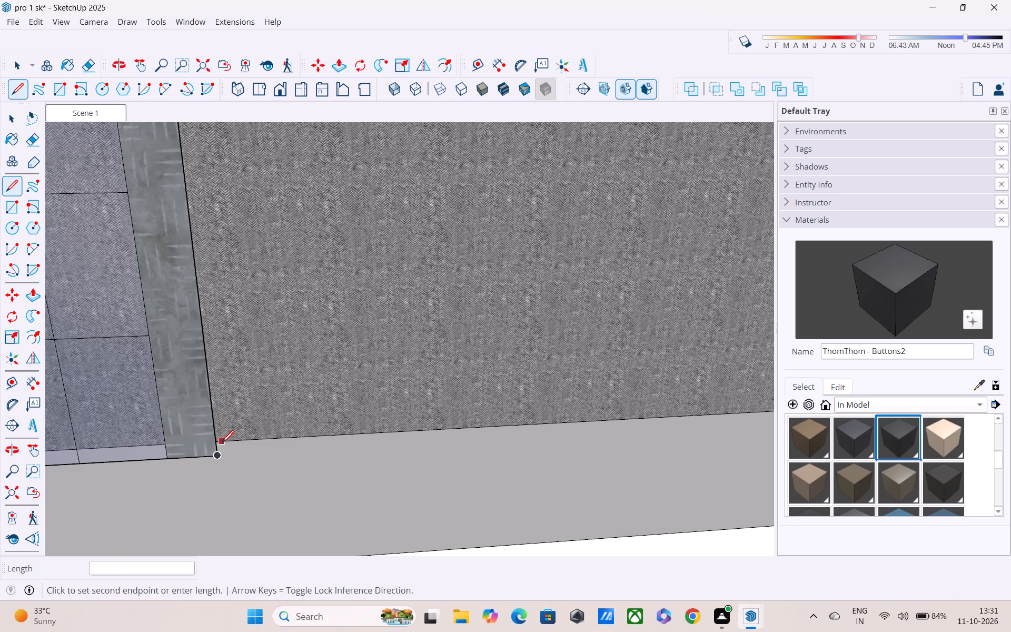
middle_drag(221, 471, 163, 457)
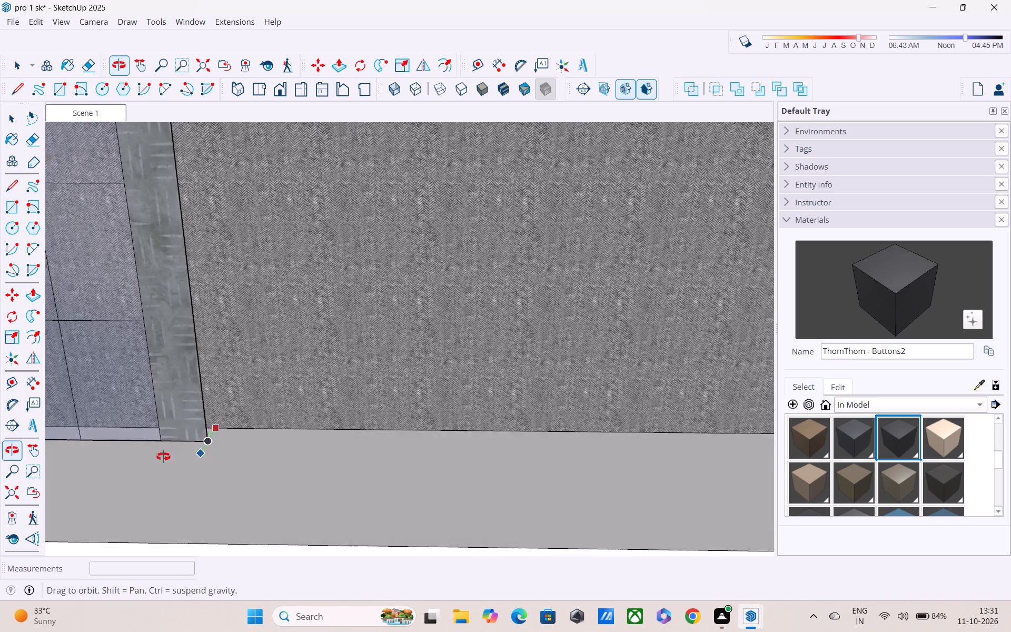
middle_drag(163, 457, 113, 441)
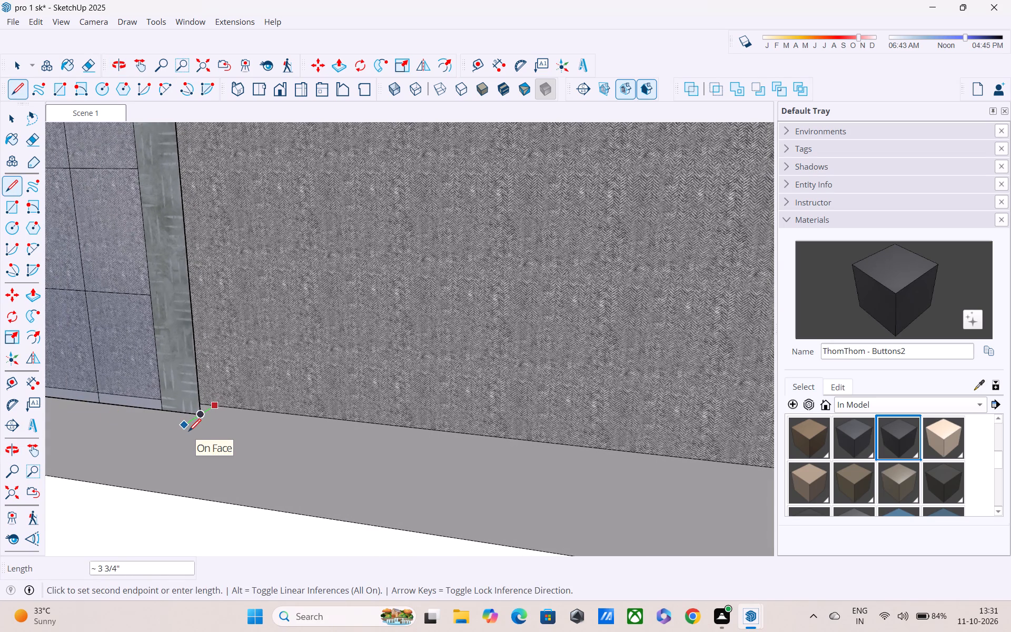
click(189, 432)
scroll(321, 456, down, 2)
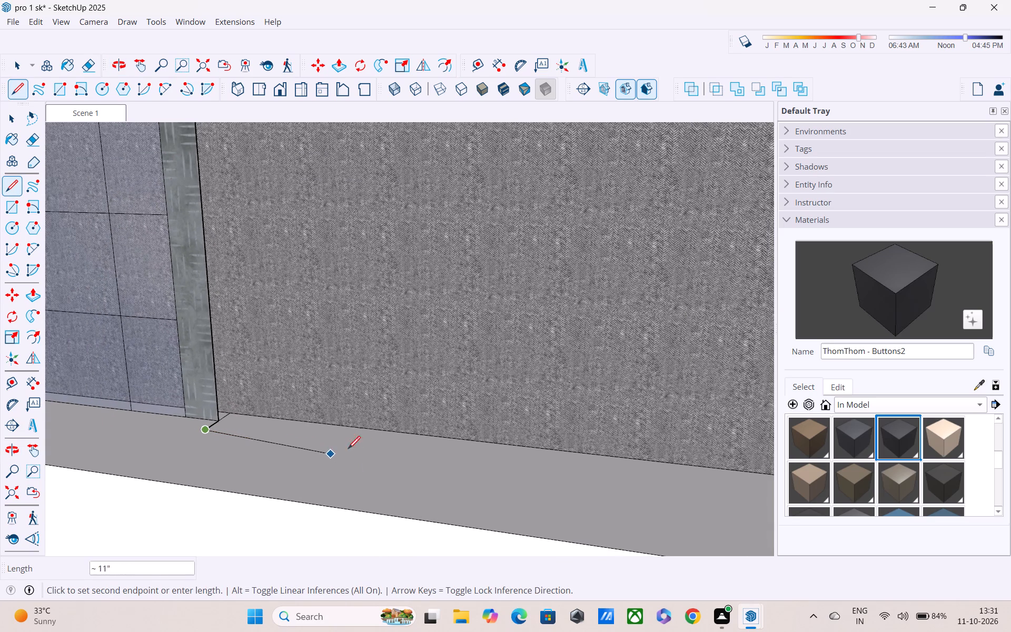
middle_drag(449, 462, 284, 451)
scroll(282, 445, down, 4)
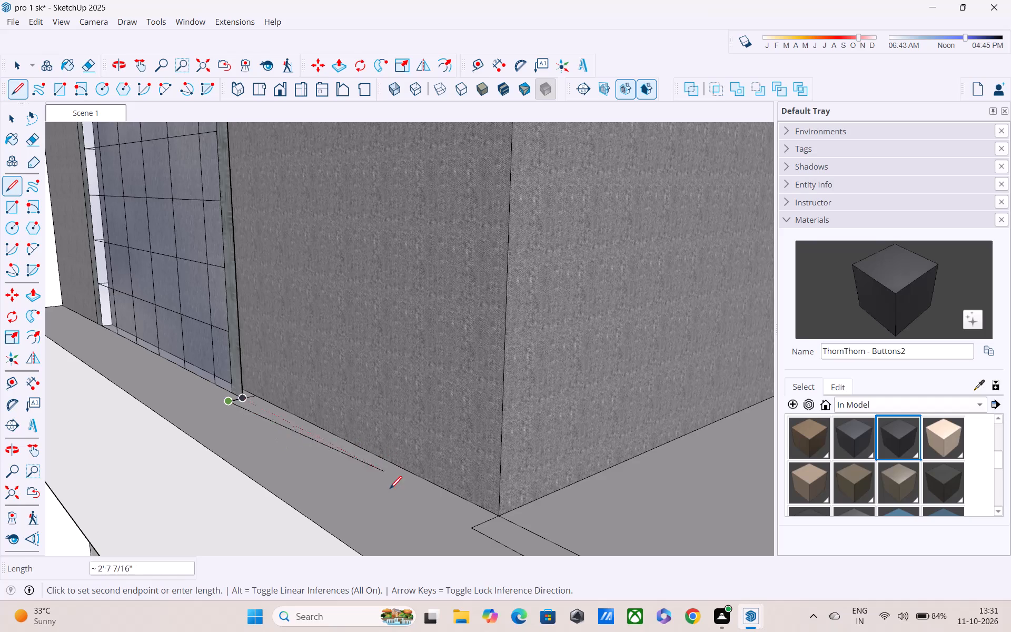
click(474, 531)
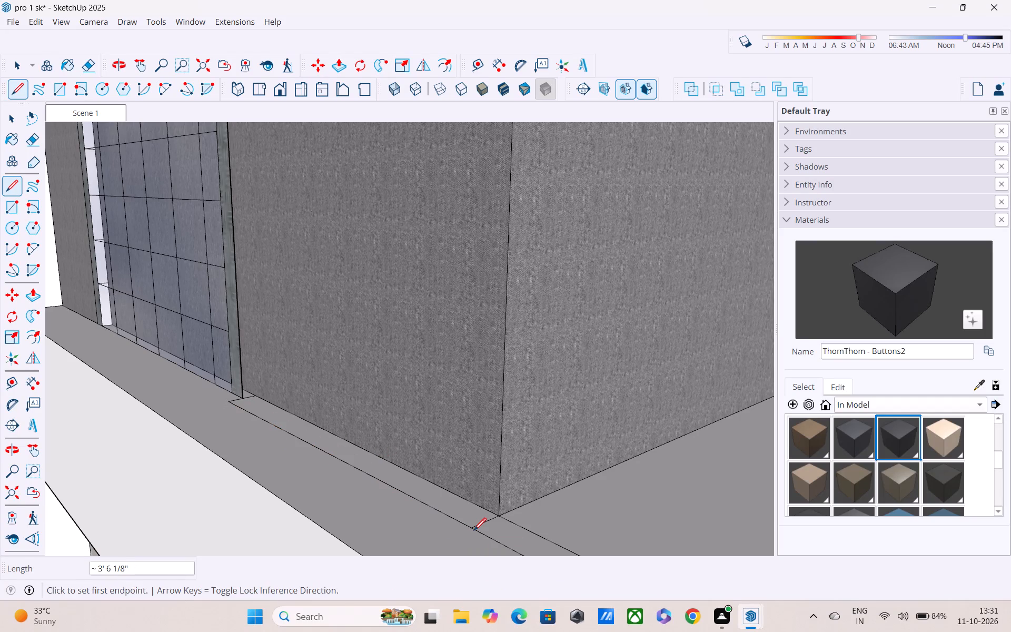
key(Escape)
scroll(285, 431, up, 2)
key(Escape)
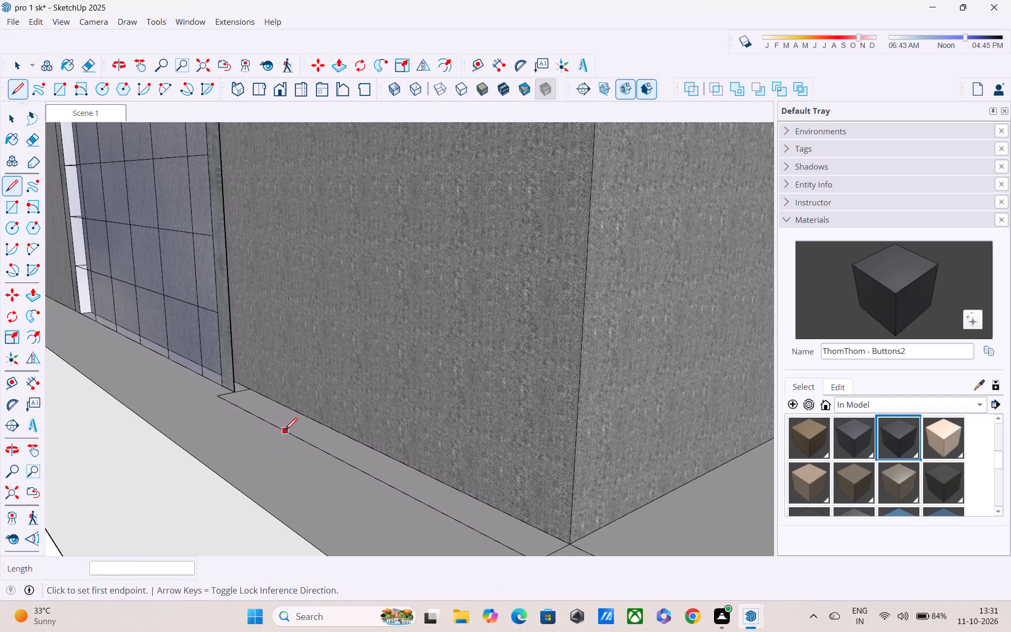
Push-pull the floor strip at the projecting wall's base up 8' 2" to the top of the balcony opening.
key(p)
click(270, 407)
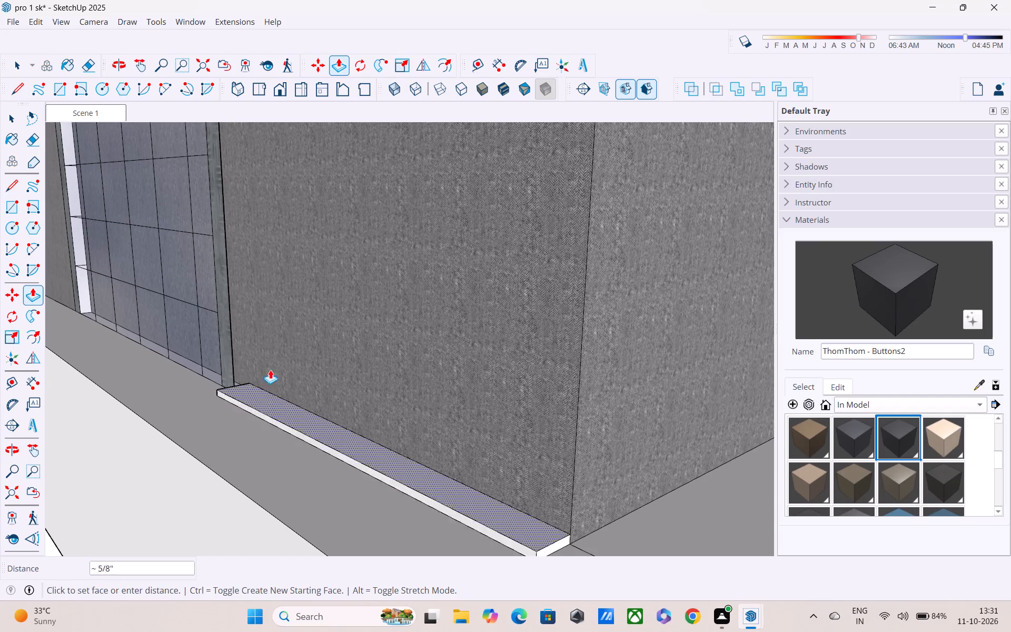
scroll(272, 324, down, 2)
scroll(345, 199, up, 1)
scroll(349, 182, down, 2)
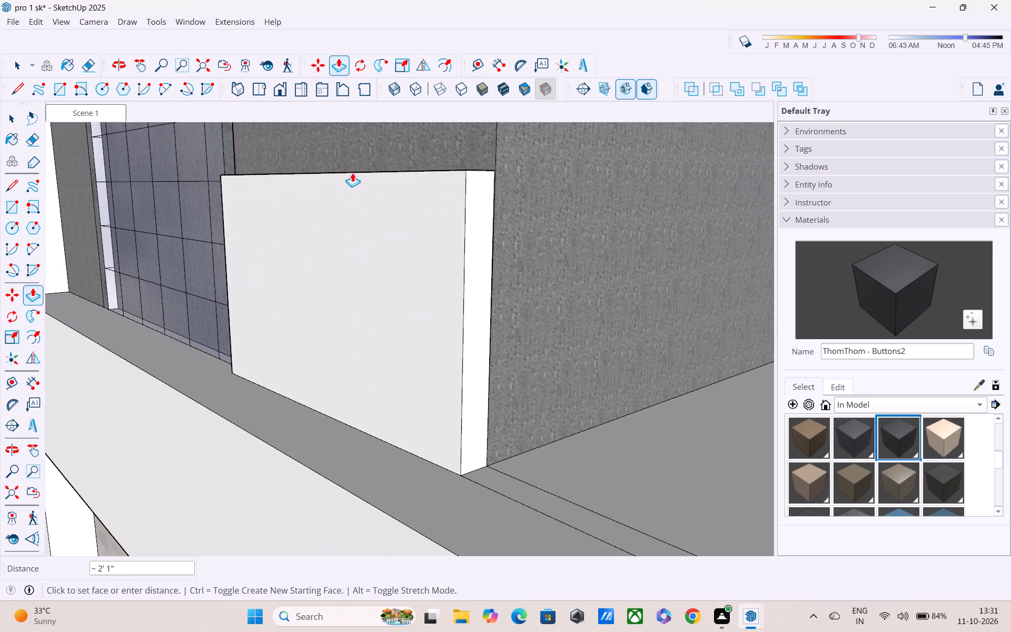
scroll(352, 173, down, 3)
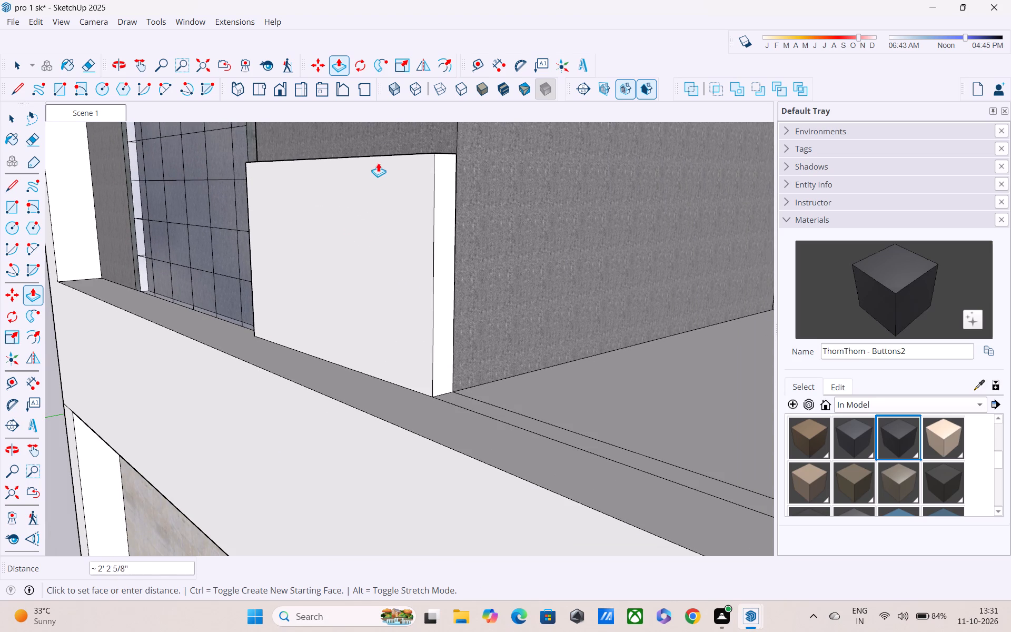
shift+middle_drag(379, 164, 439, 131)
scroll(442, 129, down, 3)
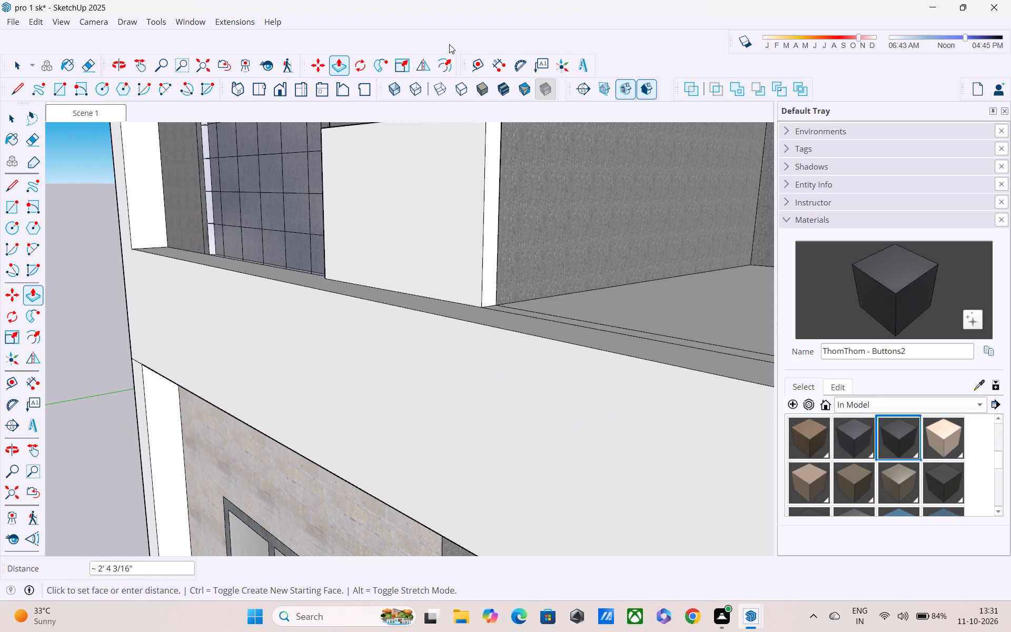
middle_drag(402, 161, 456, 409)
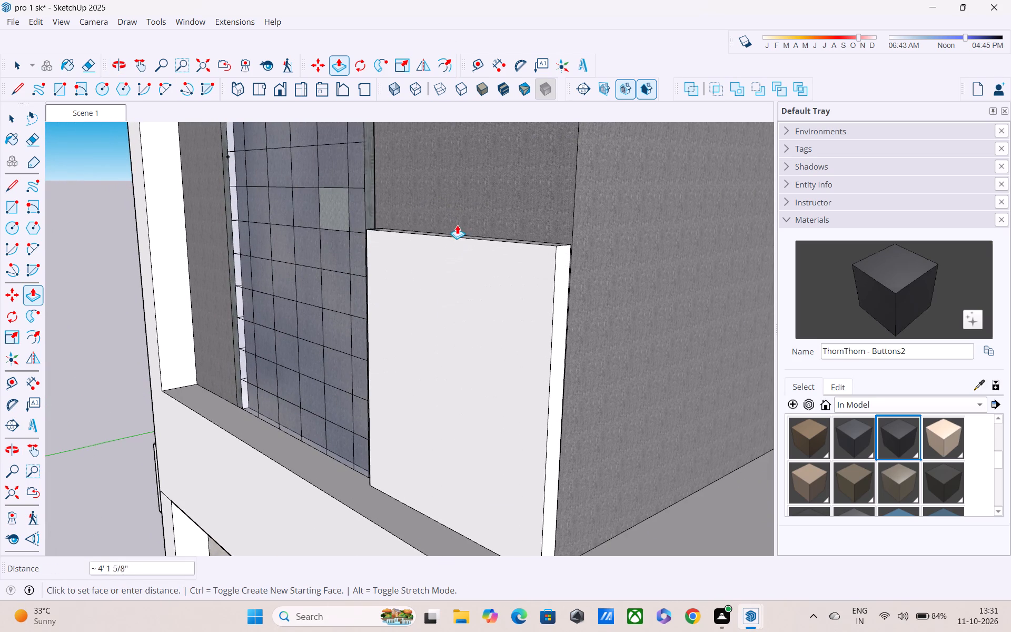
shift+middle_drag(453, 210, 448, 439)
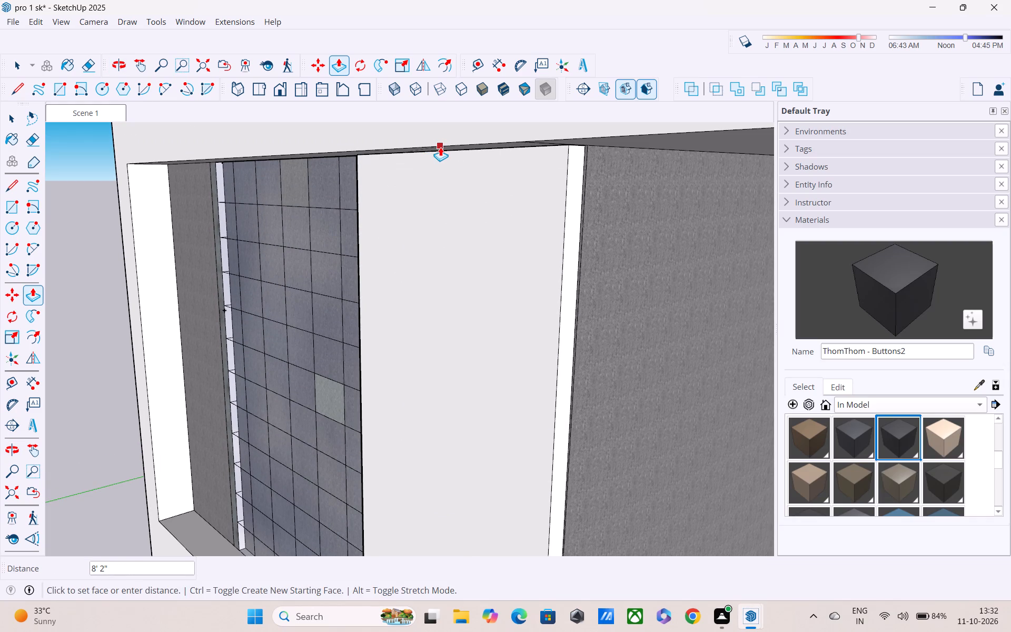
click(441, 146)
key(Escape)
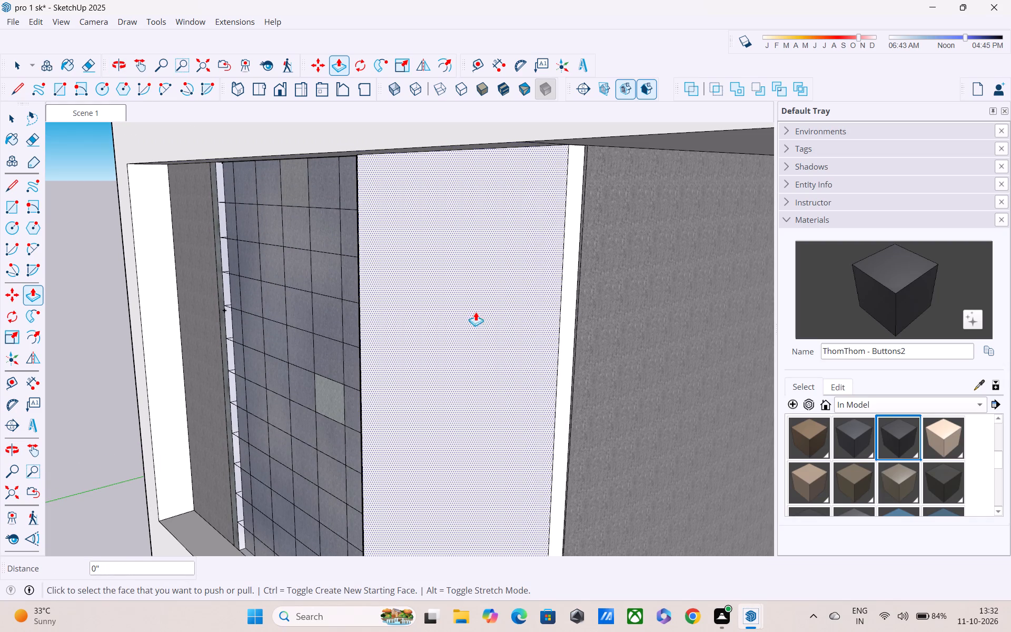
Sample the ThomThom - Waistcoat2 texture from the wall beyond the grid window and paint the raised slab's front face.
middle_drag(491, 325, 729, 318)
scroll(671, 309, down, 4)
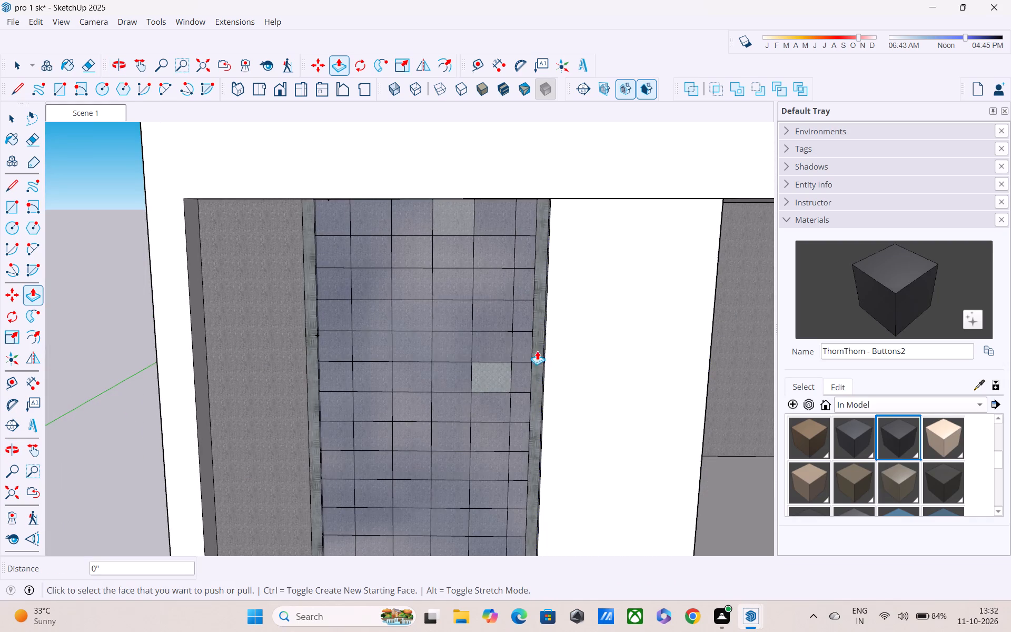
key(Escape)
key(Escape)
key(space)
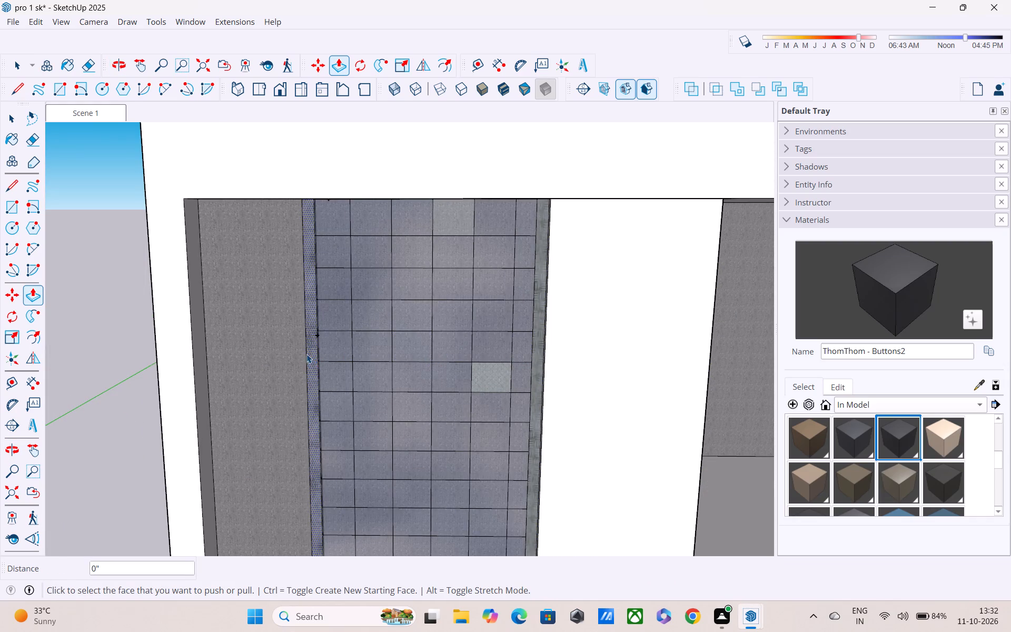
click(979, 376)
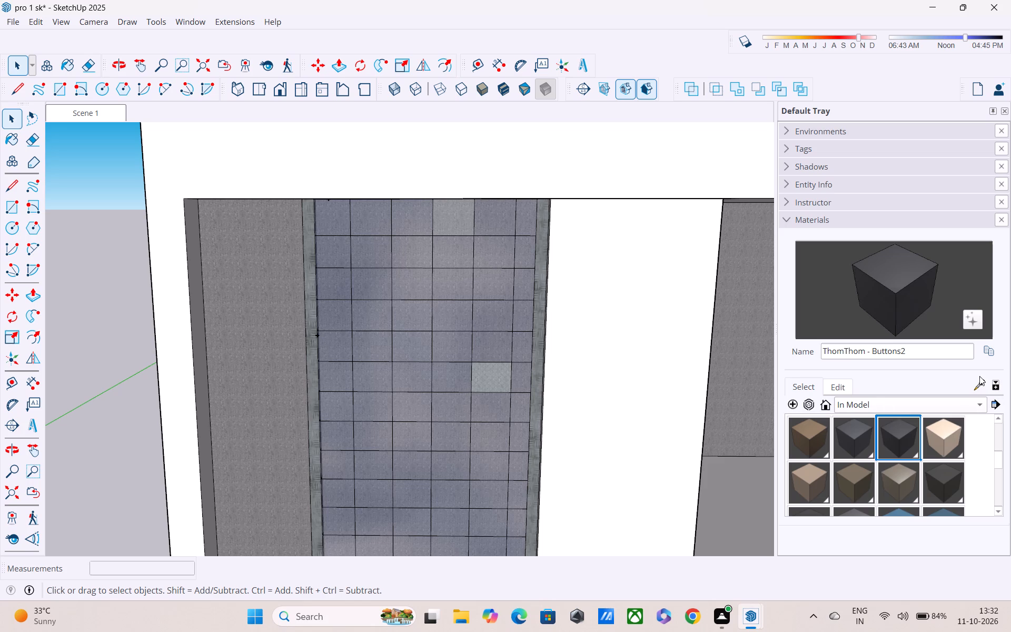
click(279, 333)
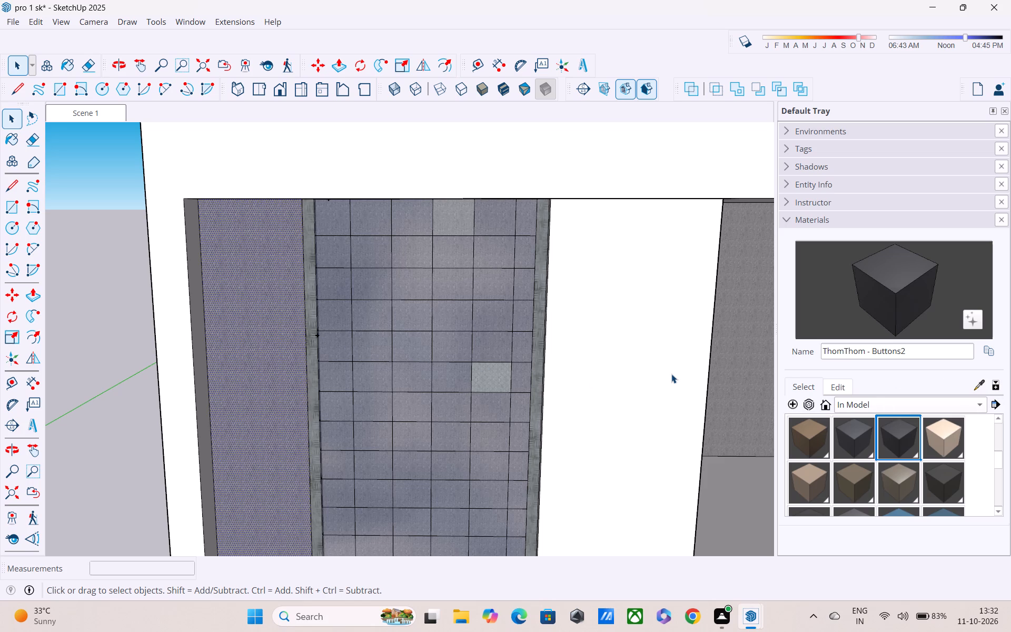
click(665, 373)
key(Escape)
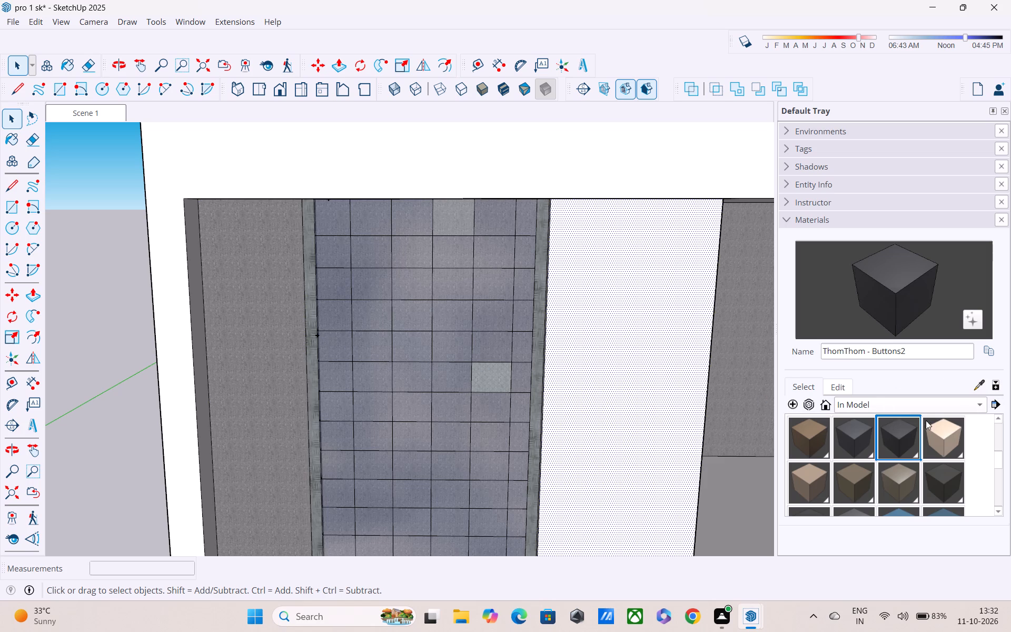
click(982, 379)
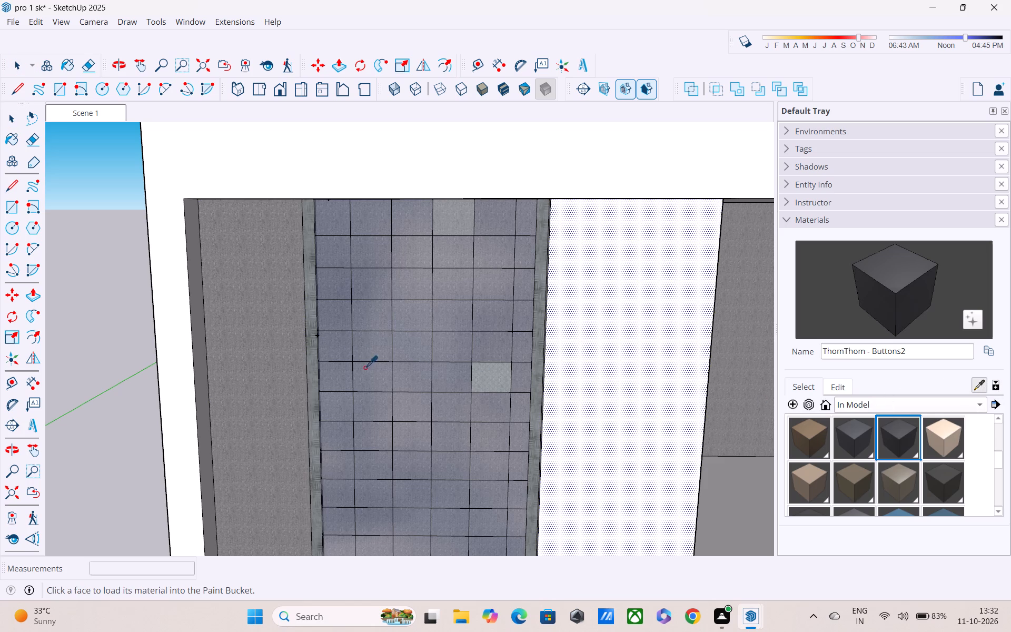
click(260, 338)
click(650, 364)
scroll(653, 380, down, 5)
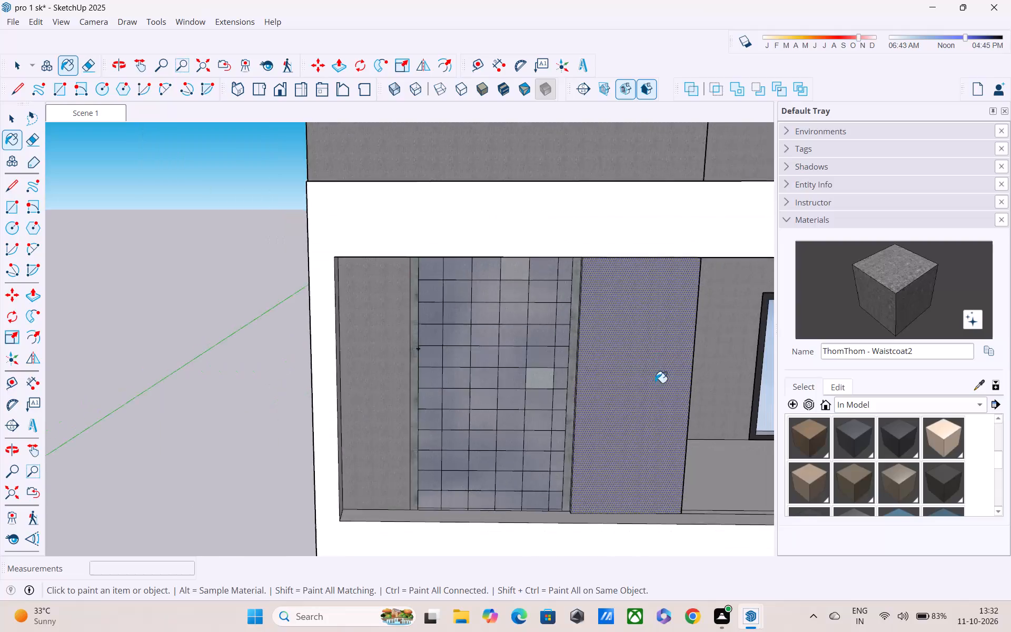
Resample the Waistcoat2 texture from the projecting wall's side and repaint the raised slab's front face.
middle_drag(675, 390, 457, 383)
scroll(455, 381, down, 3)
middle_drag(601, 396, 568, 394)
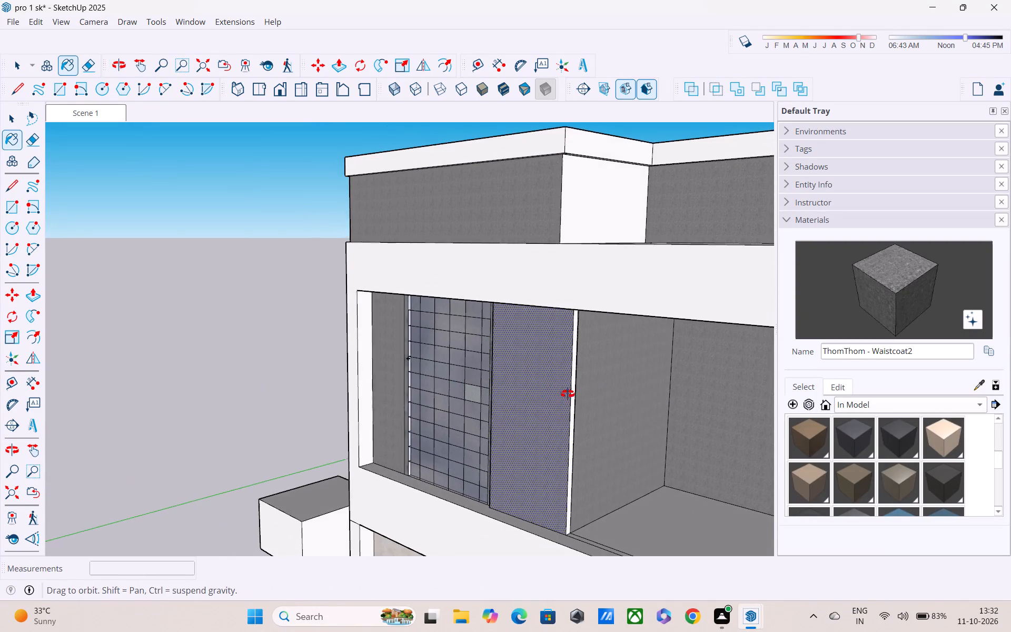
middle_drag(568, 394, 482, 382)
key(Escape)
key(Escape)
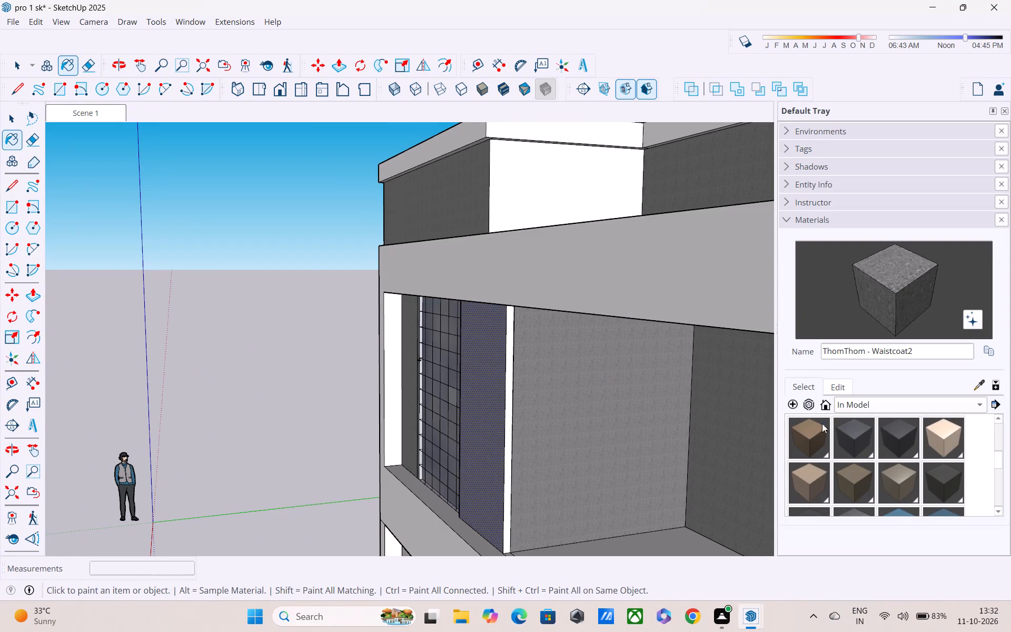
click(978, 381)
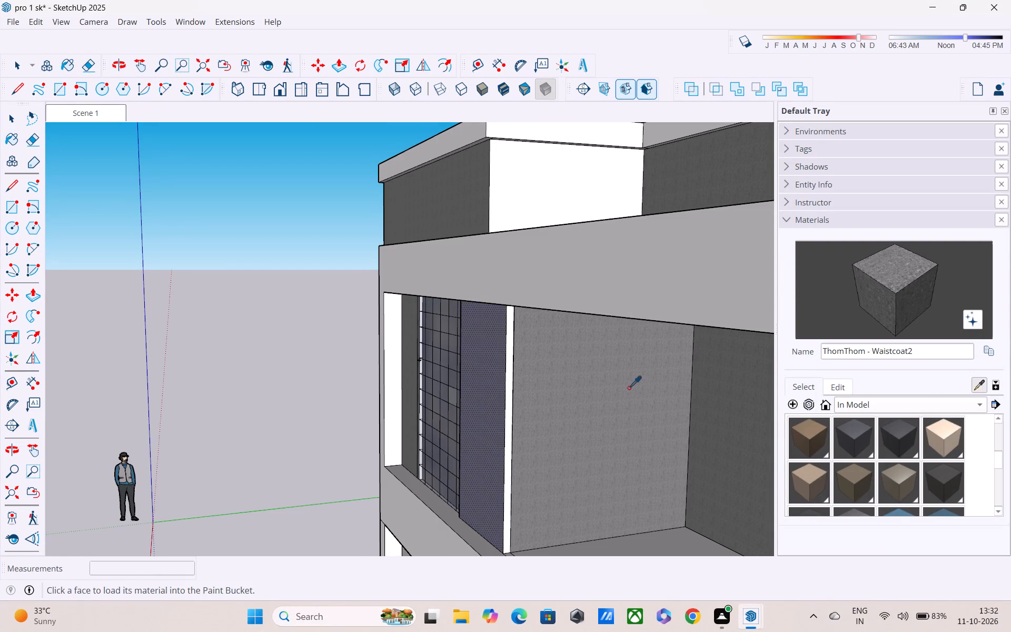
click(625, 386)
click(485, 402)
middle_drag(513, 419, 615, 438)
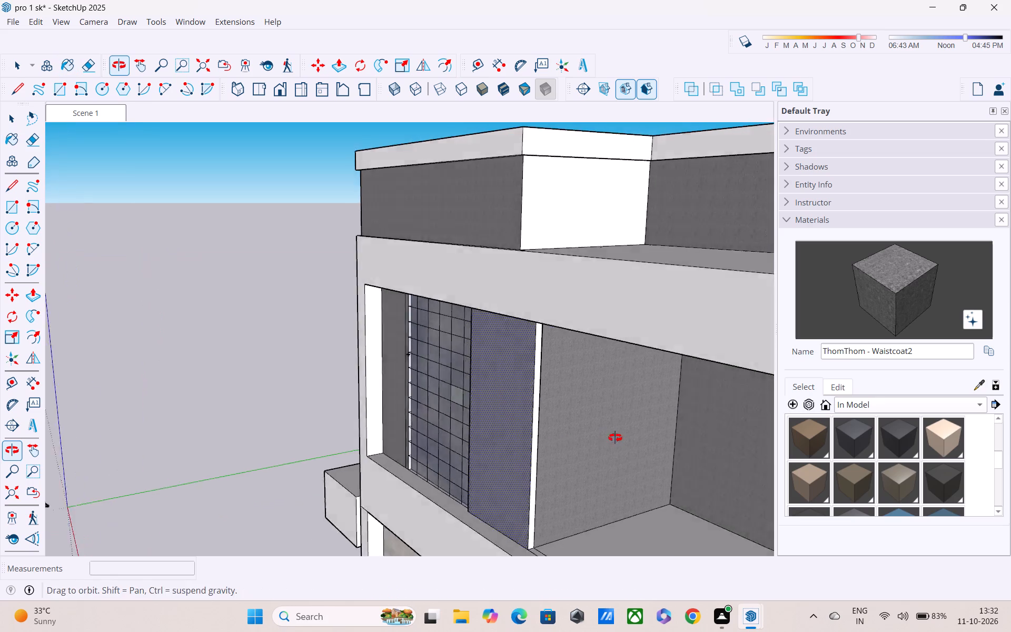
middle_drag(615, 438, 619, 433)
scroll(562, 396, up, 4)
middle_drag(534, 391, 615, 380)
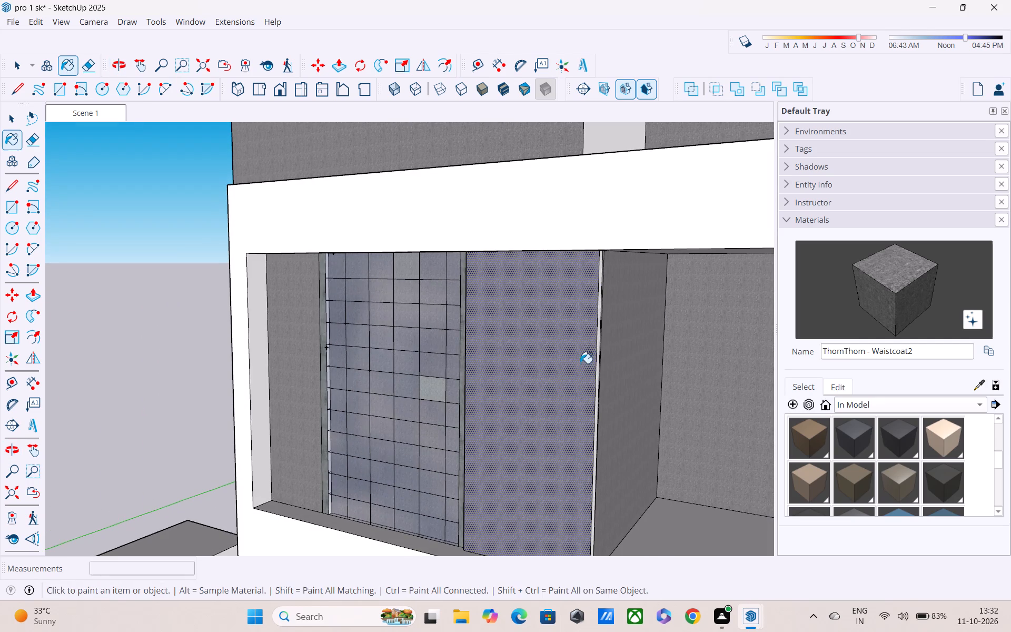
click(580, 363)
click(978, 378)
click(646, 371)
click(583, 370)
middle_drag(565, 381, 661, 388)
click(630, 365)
Examine the painted slab beside the grid window, from the whole house front and close up.
scroll(585, 372, down, 6)
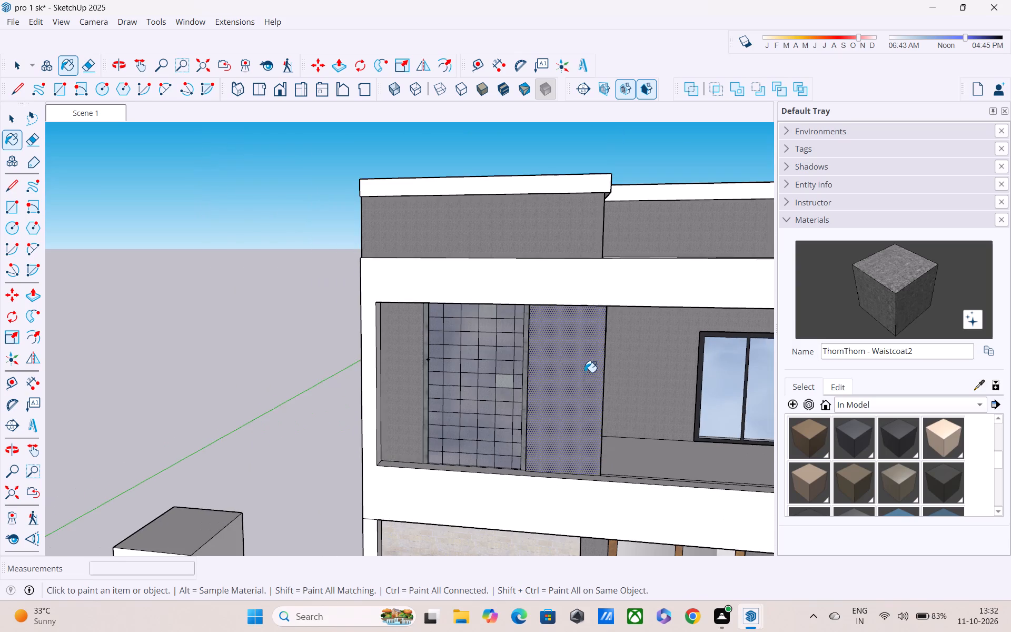
middle_drag(603, 405, 661, 410)
scroll(661, 410, up, 1)
key(Escape)
key(Escape)
scroll(630, 397, down, 7)
middle_drag(552, 404, 549, 400)
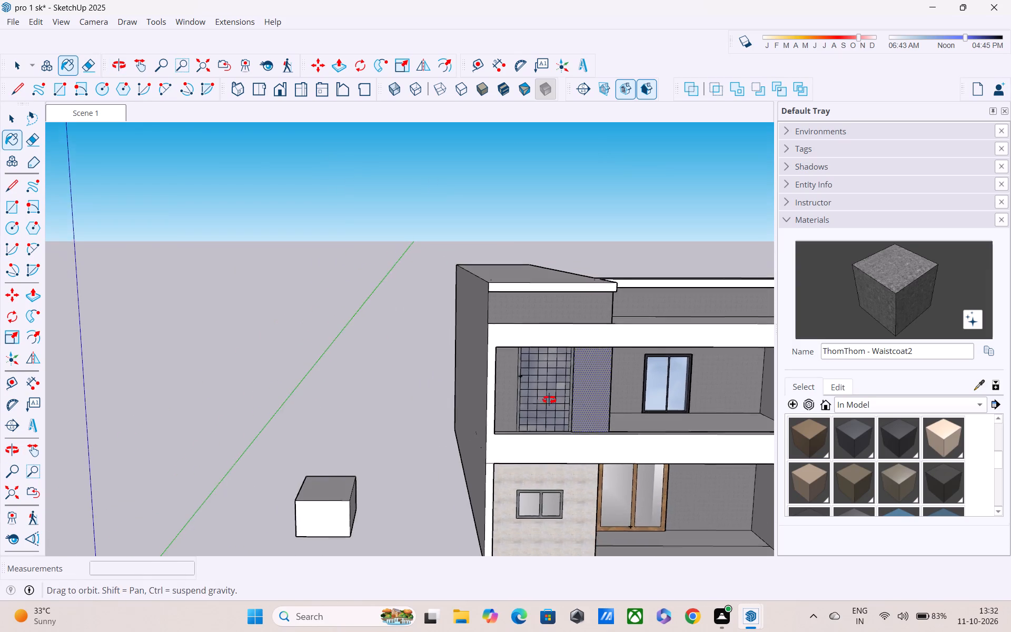
middle_drag(549, 400, 508, 373)
scroll(508, 373, up, 1)
scroll(577, 371, up, 4)
scroll(530, 376, up, 9)
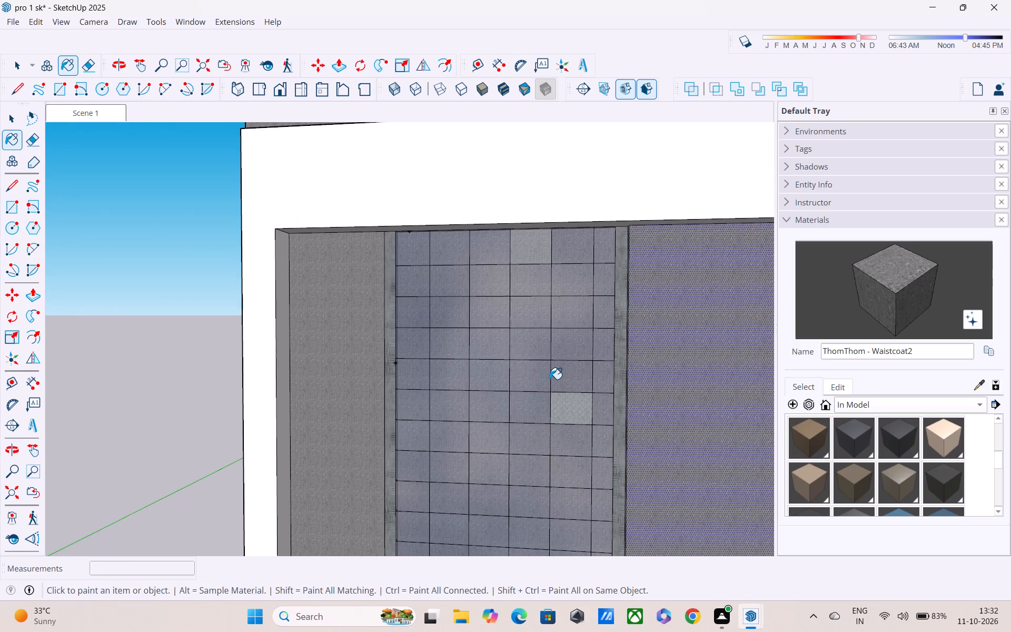
scroll(548, 387, down, 3)
middle_drag(544, 392, 461, 418)
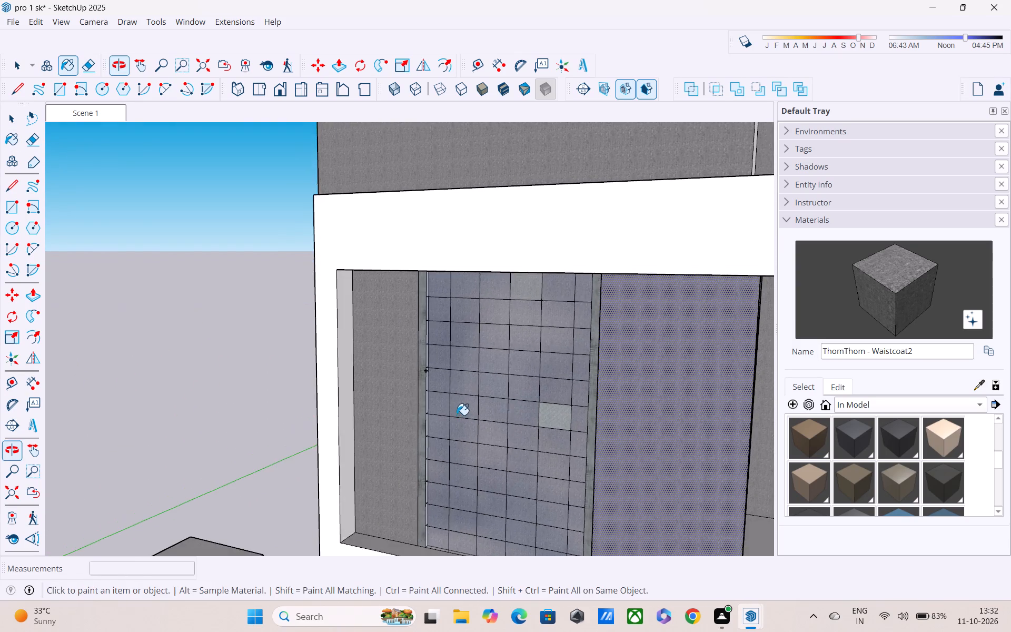
scroll(451, 403, up, 7)
scroll(444, 391, down, 4)
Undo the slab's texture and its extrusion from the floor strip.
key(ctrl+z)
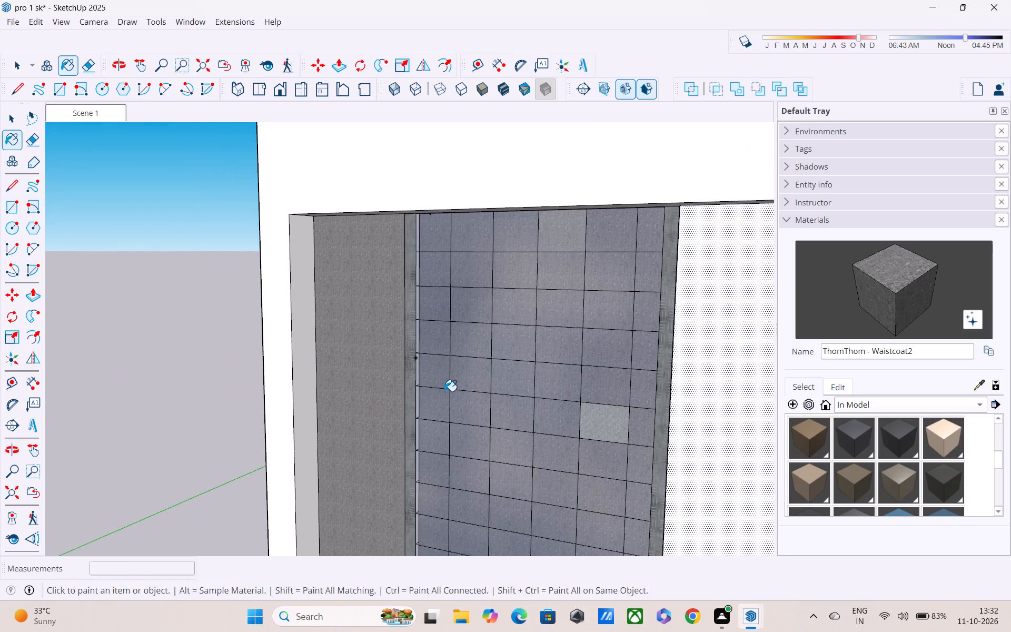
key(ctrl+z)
Examine the upper balcony front around the grid window and the projecting textured wall.
scroll(444, 391, down, 5)
scroll(524, 412, down, 1)
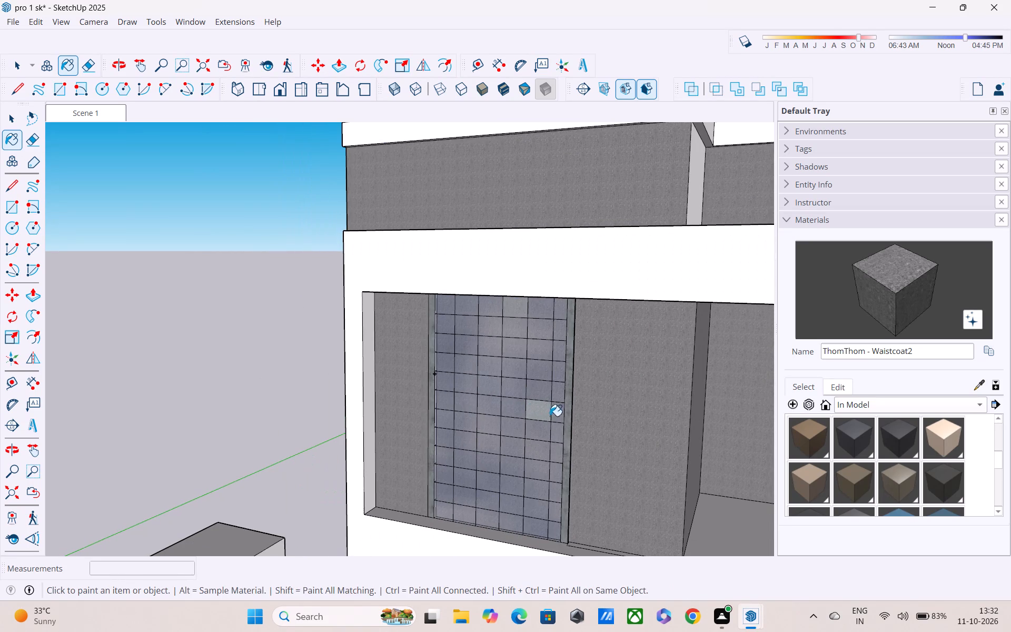
middle_drag(599, 419, 488, 420)
scroll(482, 416, down, 3)
middle_drag(487, 431, 655, 437)
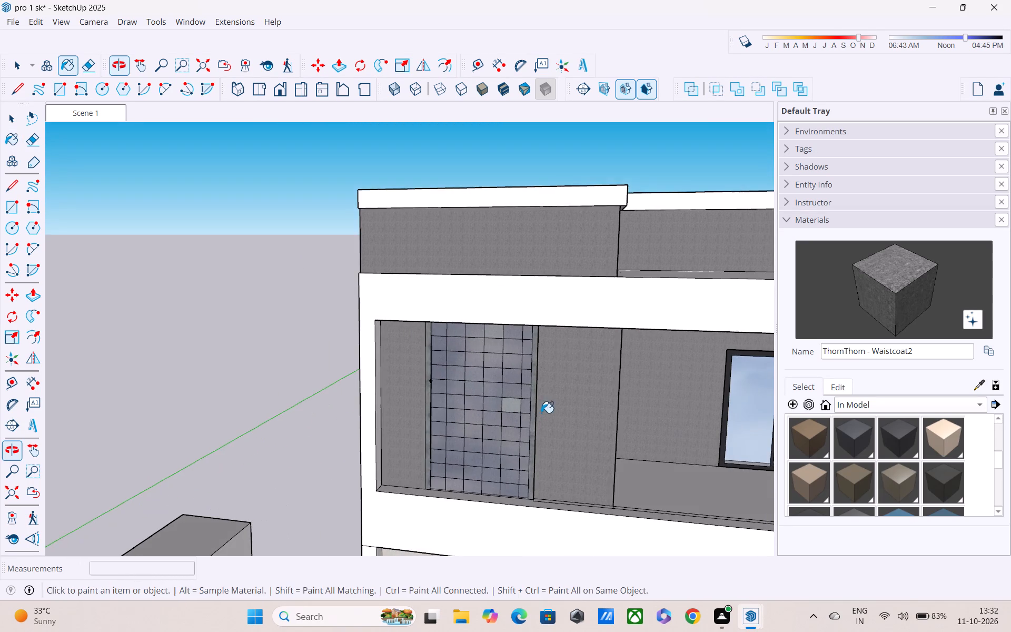
scroll(472, 410, down, 3)
key(Escape)
key(Escape)
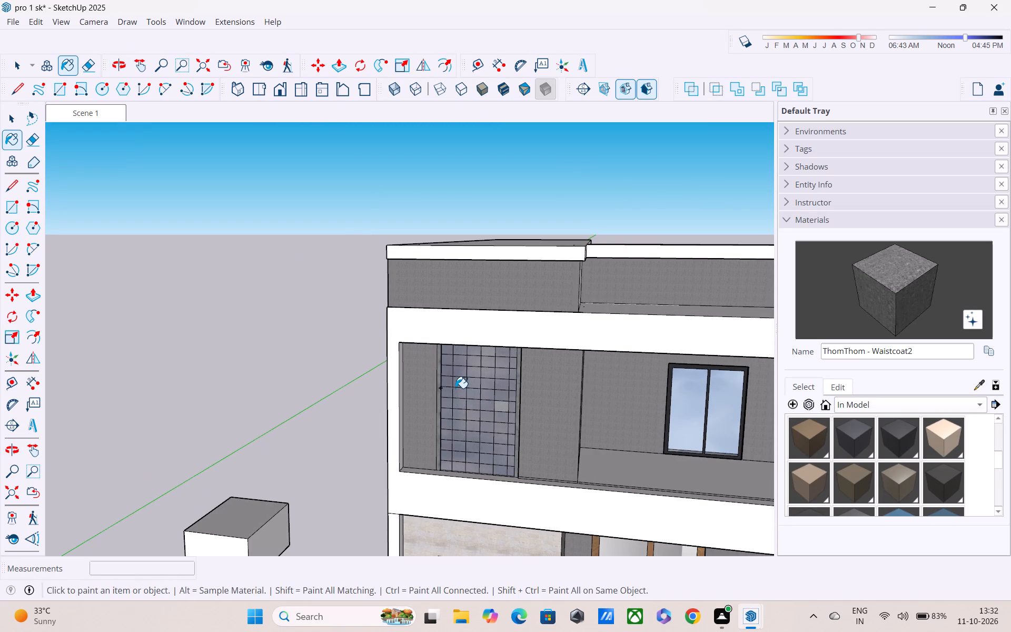
scroll(455, 388, up, 1)
key(Escape)
scroll(455, 390, down, 4)
middle_drag(503, 426, 607, 388)
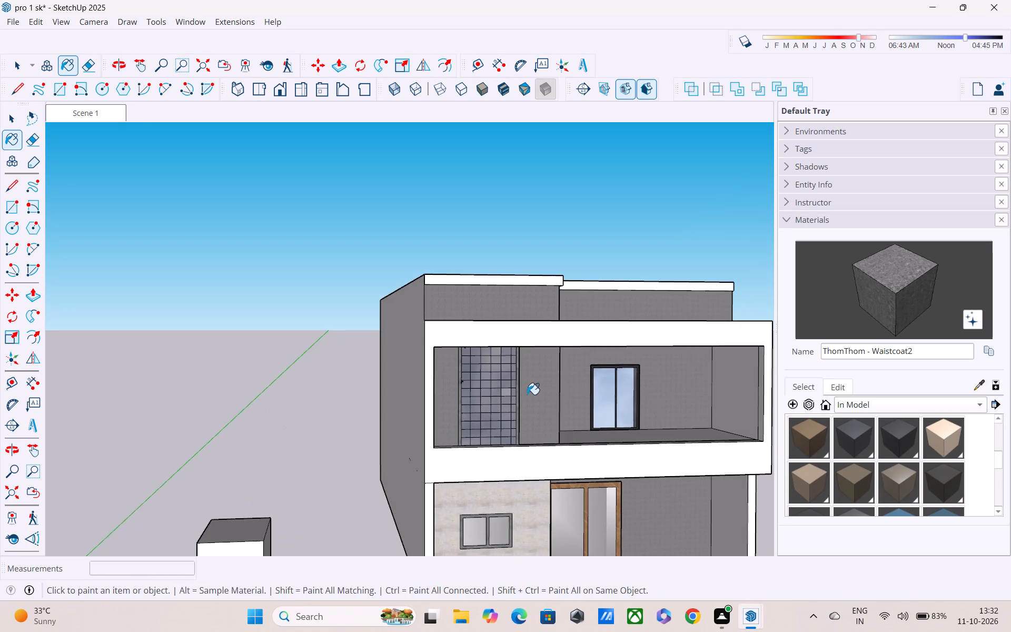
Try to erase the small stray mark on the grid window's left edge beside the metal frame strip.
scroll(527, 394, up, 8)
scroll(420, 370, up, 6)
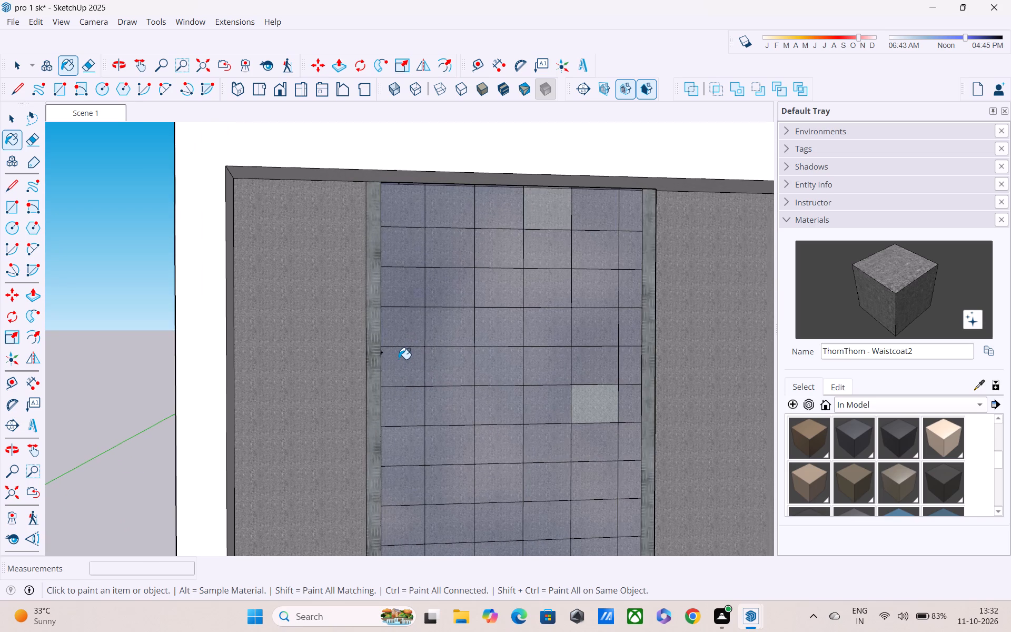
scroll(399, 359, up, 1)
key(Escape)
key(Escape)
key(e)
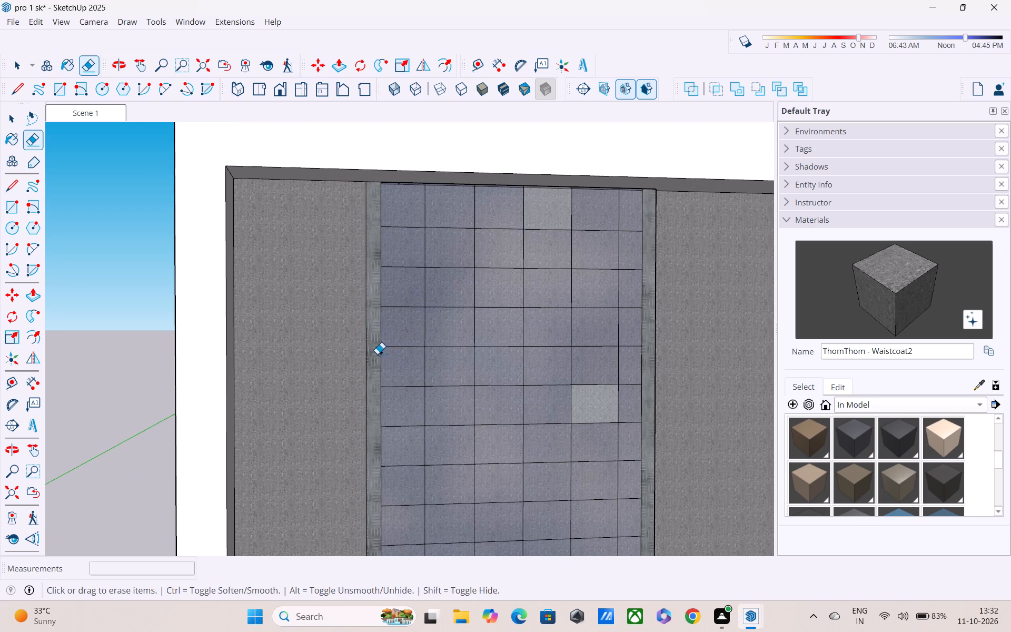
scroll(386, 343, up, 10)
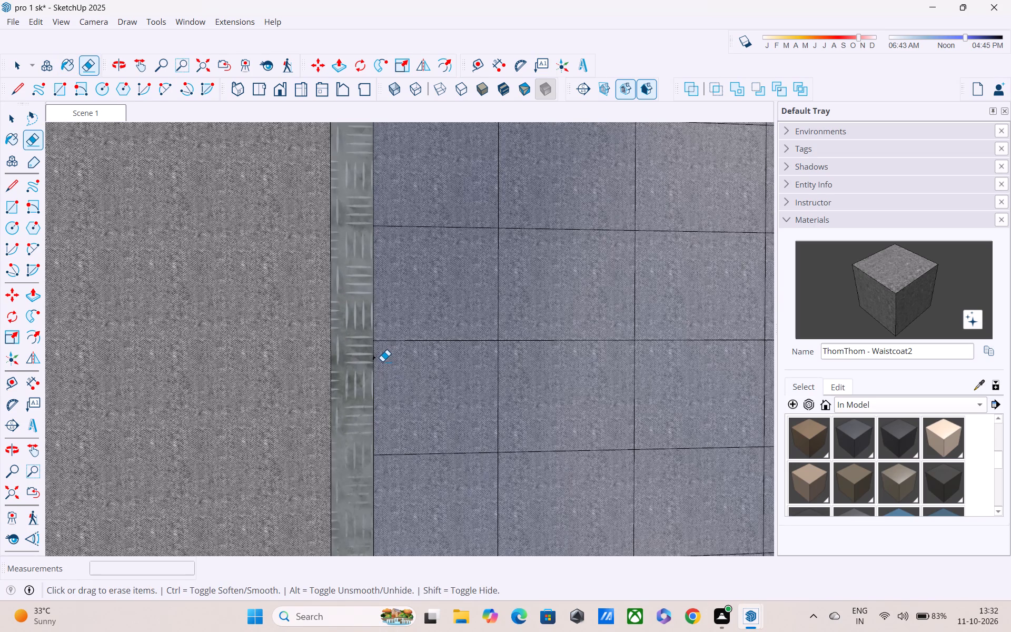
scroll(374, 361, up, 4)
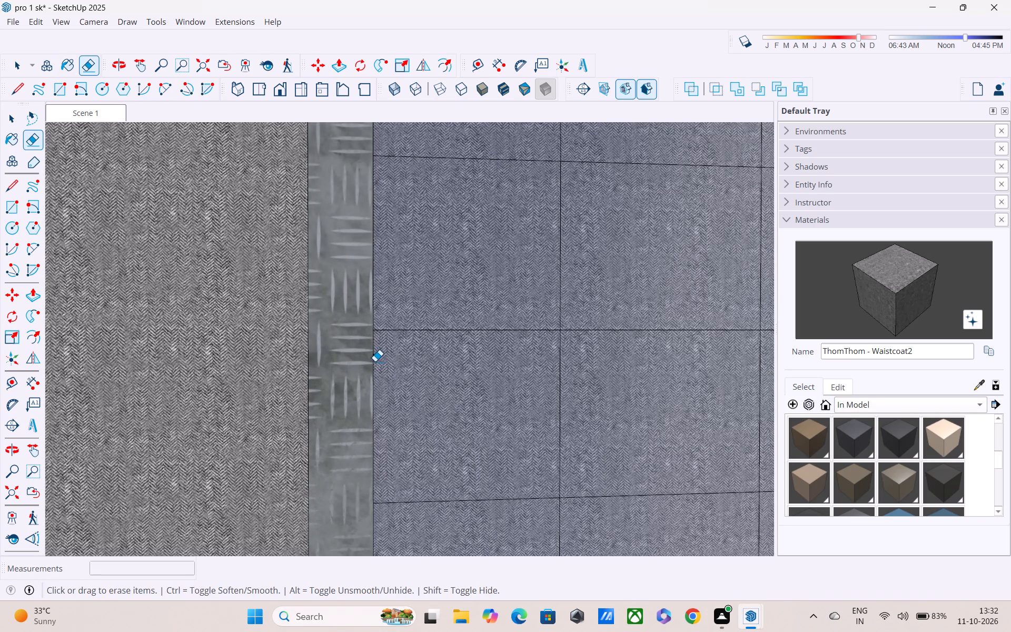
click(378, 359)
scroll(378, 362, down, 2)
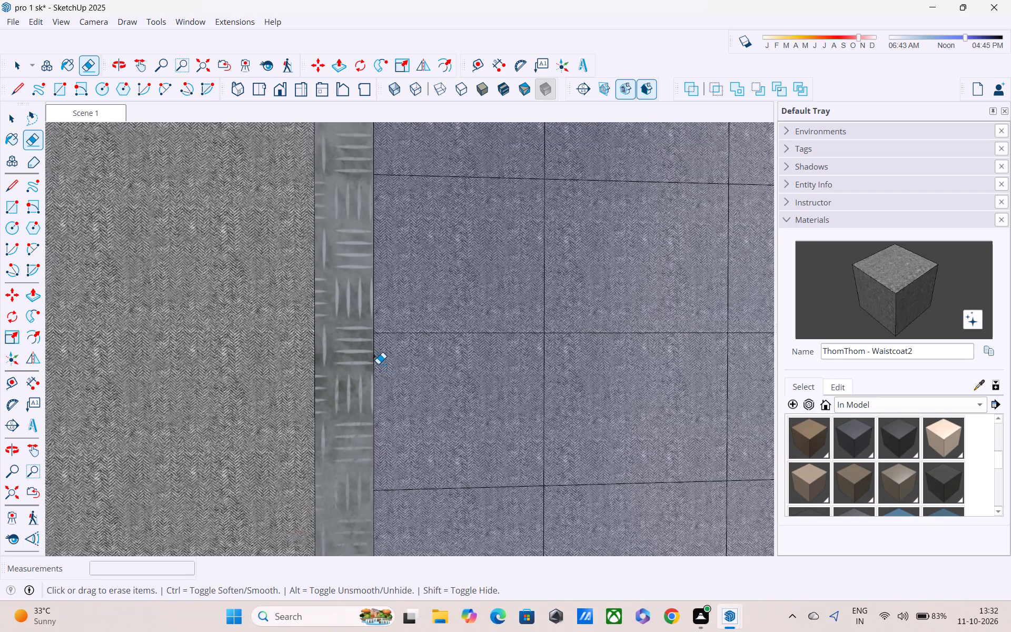
Examine the grid window and the projecting wall on the upper balcony from several angles and from farther back.
scroll(378, 364, down, 4)
scroll(487, 385, down, 11)
scroll(564, 370, down, 2)
middle_drag(564, 369, 448, 378)
scroll(445, 375, down, 5)
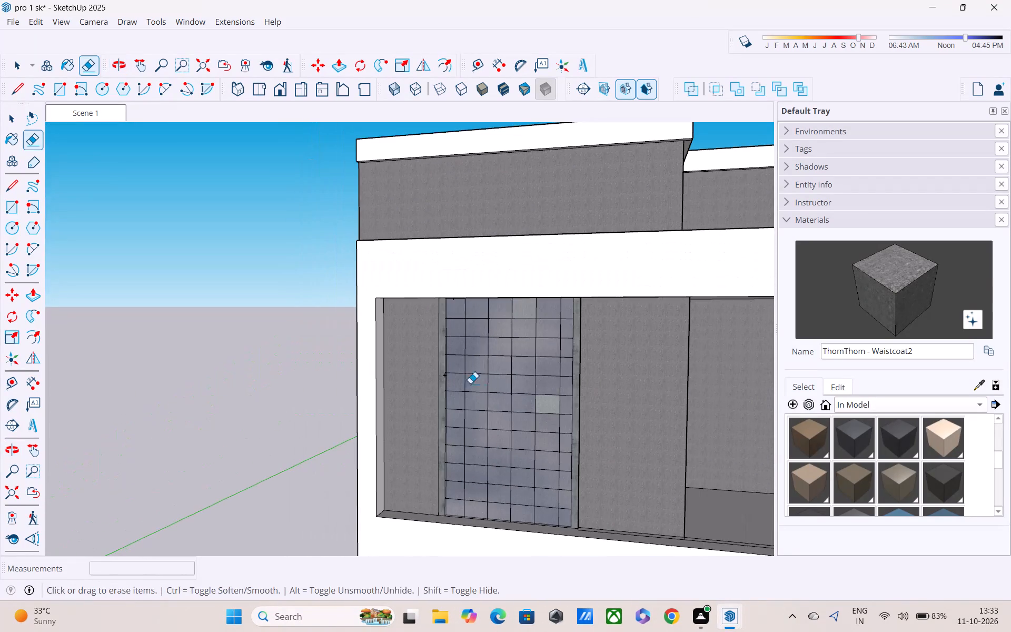
shift+middle_drag(581, 429, 454, 392)
shift+scroll(454, 392, down, 5)
middle_drag(655, 387, 659, 395)
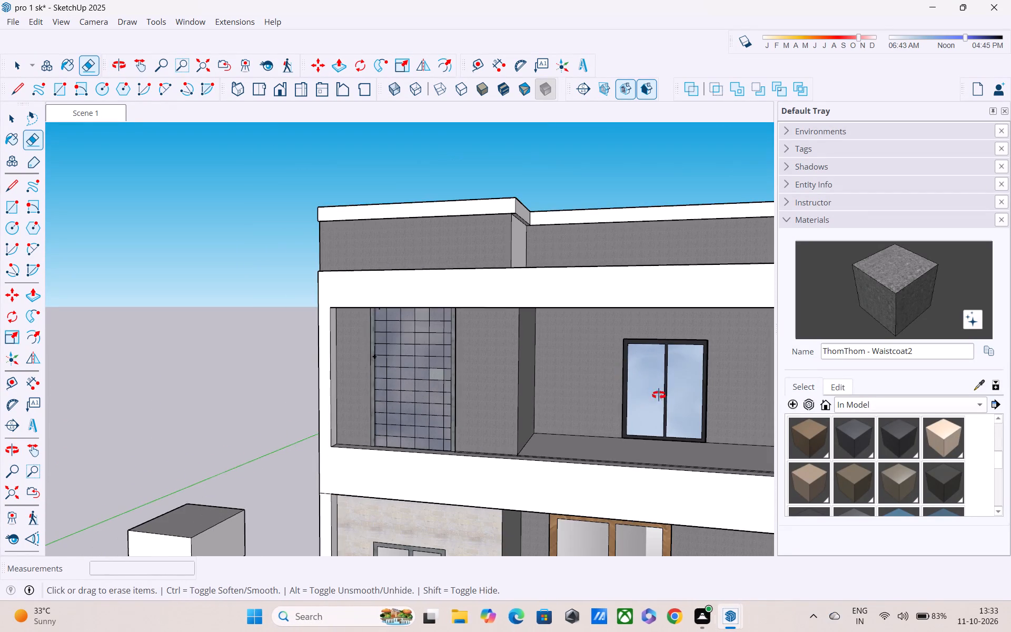
middle_drag(659, 395, 705, 406)
scroll(578, 395, down, 3)
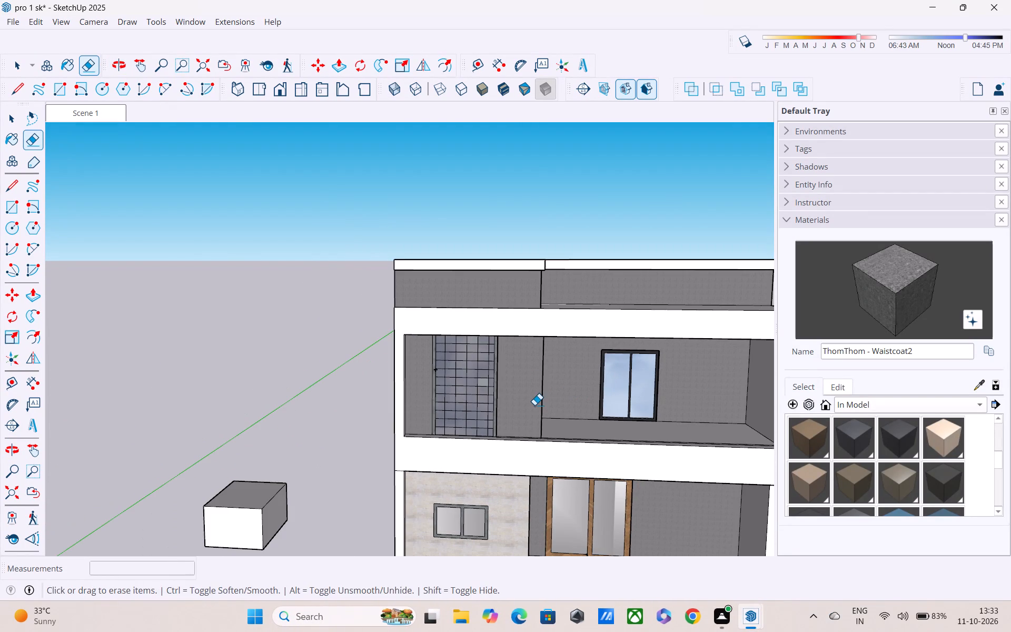
scroll(534, 399, down, 2)
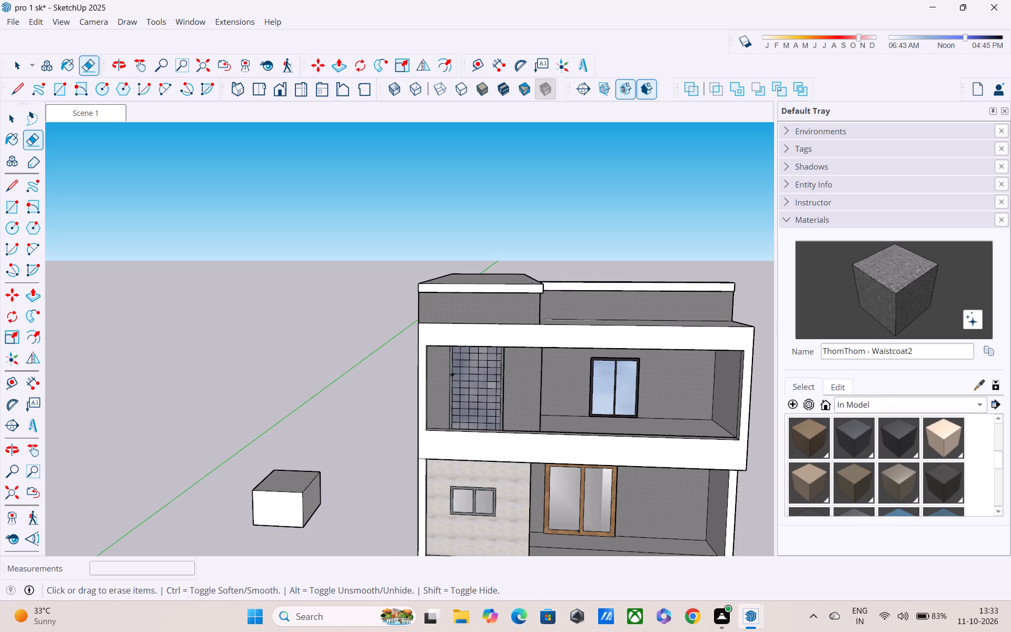
Pick Glass_Safety_01 from the Glass collection and paint the first panes in the middle of the balcony's grid window.
click(869, 403)
click(868, 461)
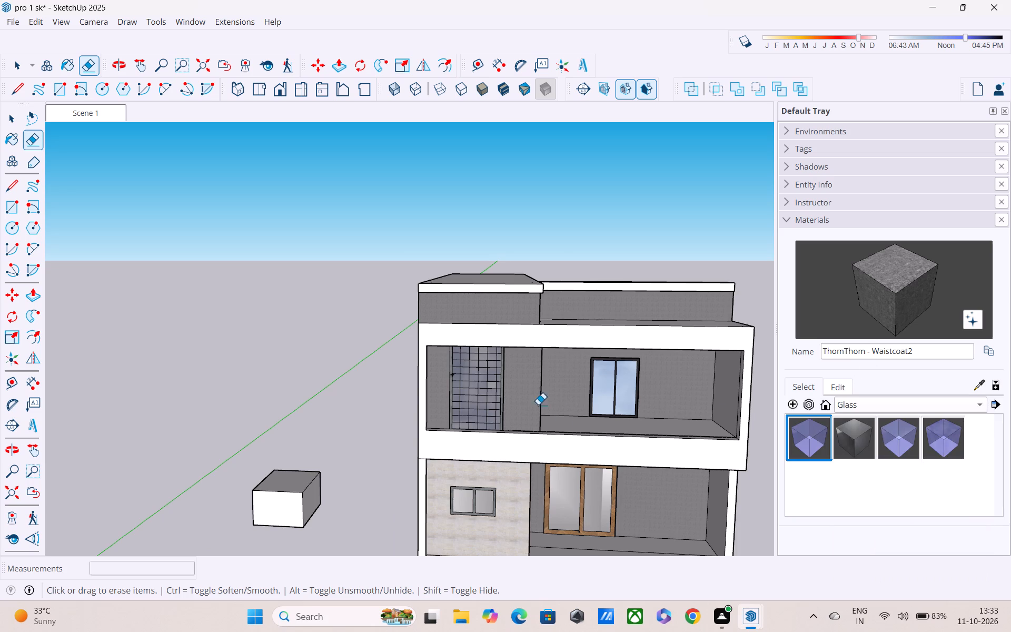
scroll(466, 388, up, 5)
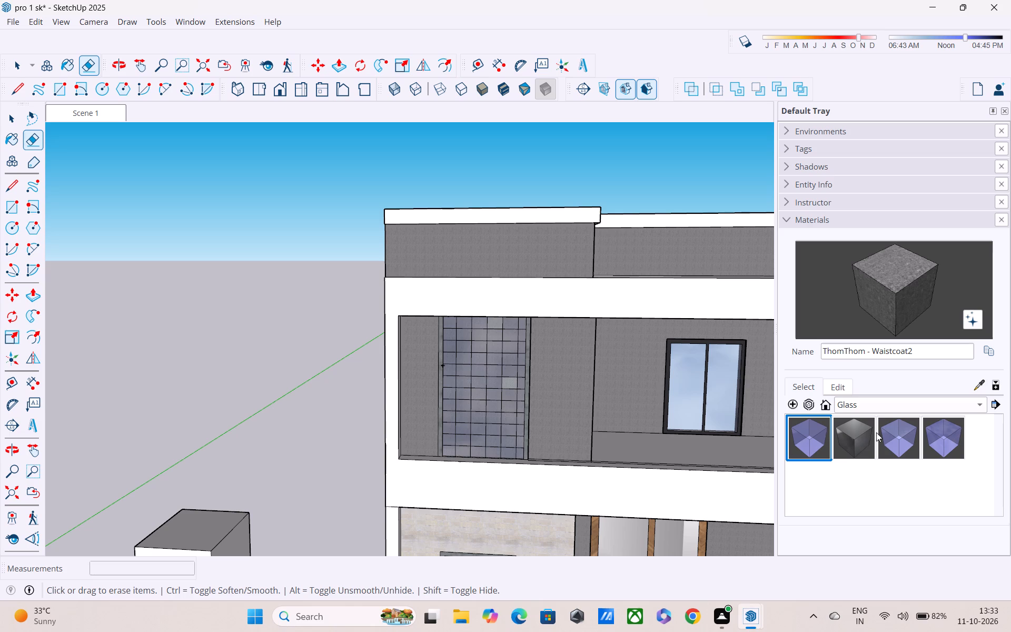
click(898, 432)
click(509, 372)
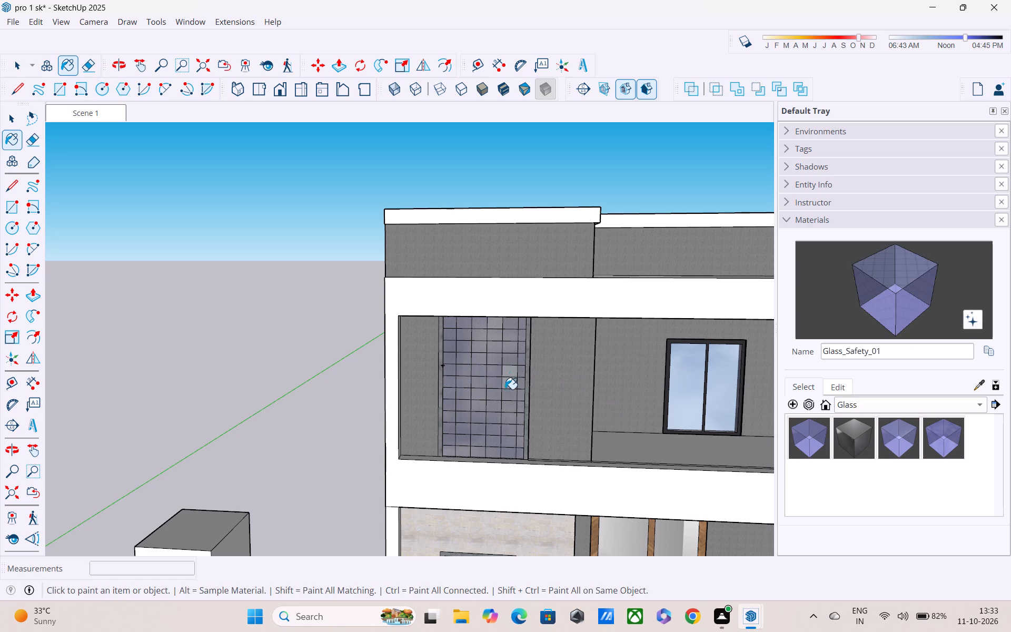
click(493, 379)
click(490, 401)
click(489, 402)
click(463, 389)
Paint more panes in the left and centre columns of the grid window's upper half with Glass_Safety_01.
click(462, 369)
click(462, 358)
click(465, 350)
click(493, 350)
click(491, 367)
click(486, 372)
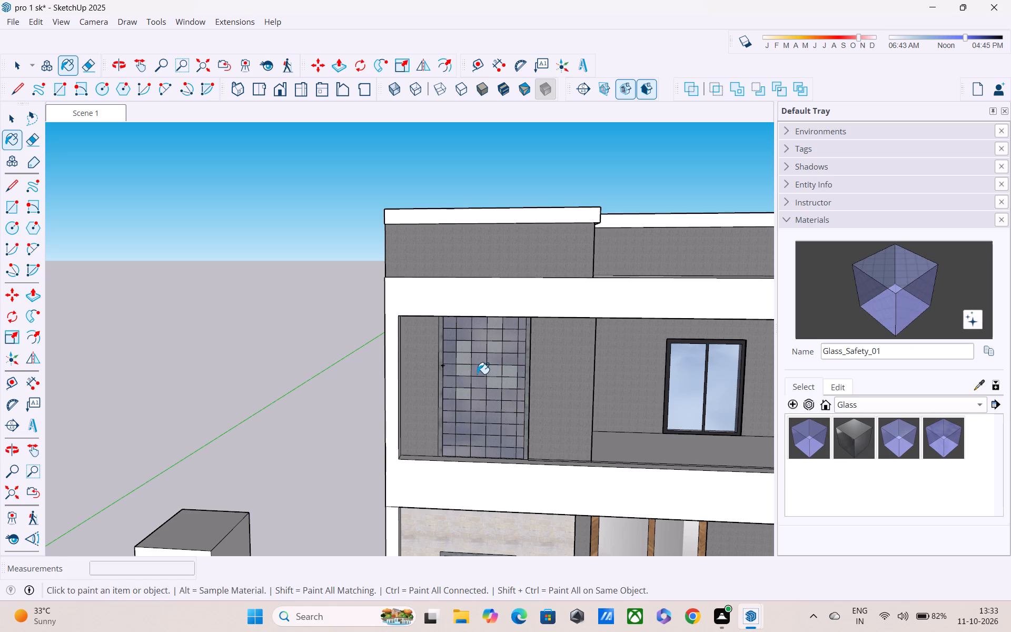
drag(475, 374, 466, 386)
click(451, 379)
click(448, 372)
Paint the grid window's top row and the unpainted panes at its upper left corner with Glass_Safety_01.
scroll(445, 348, down, 1)
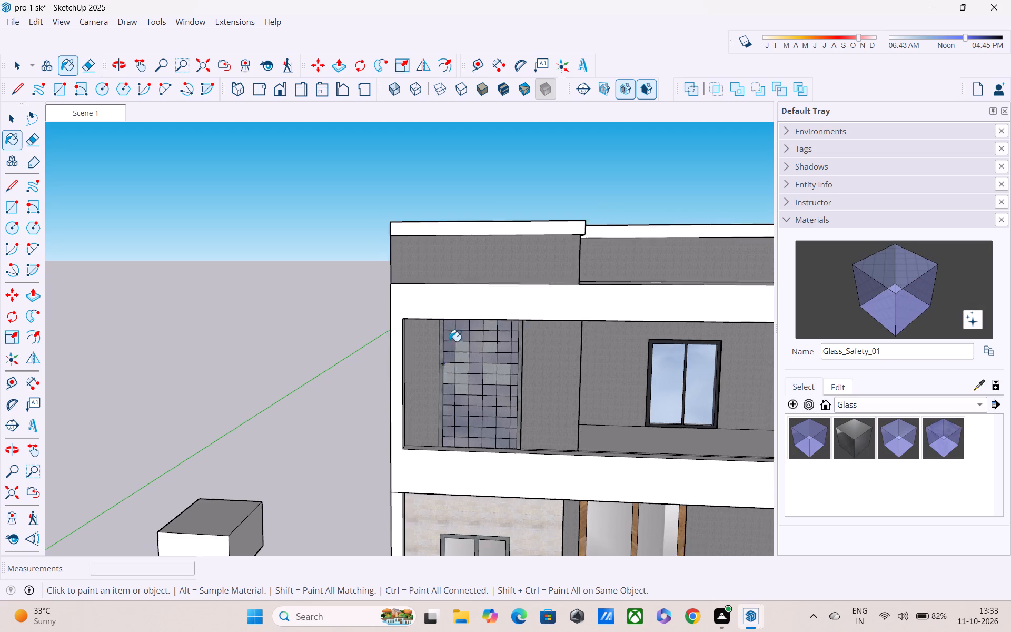
scroll(449, 341, down, 4)
scroll(543, 366, down, 3)
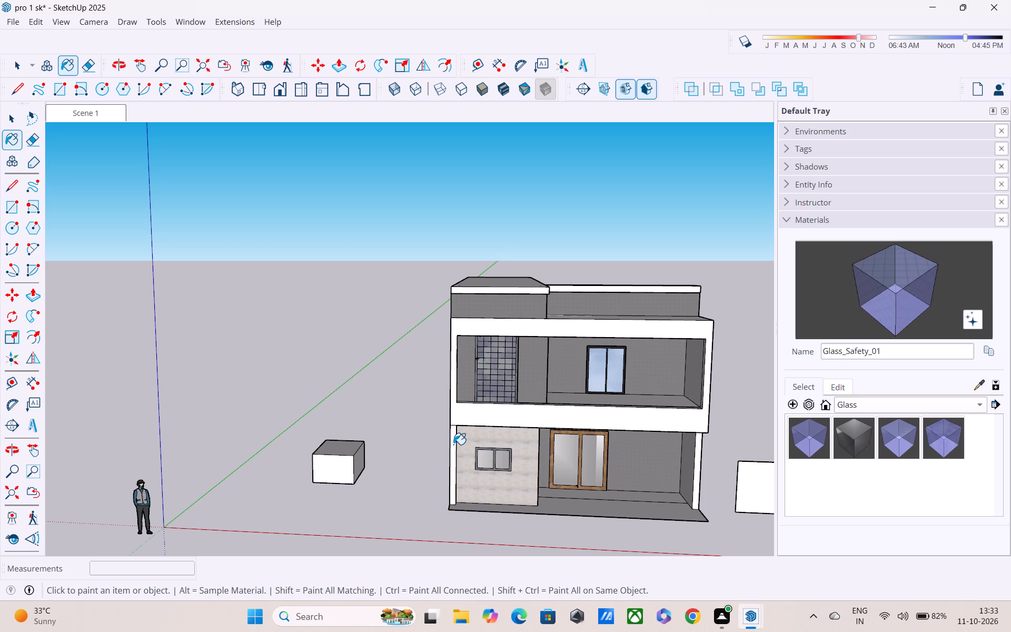
scroll(513, 382, up, 8)
scroll(478, 348, up, 7)
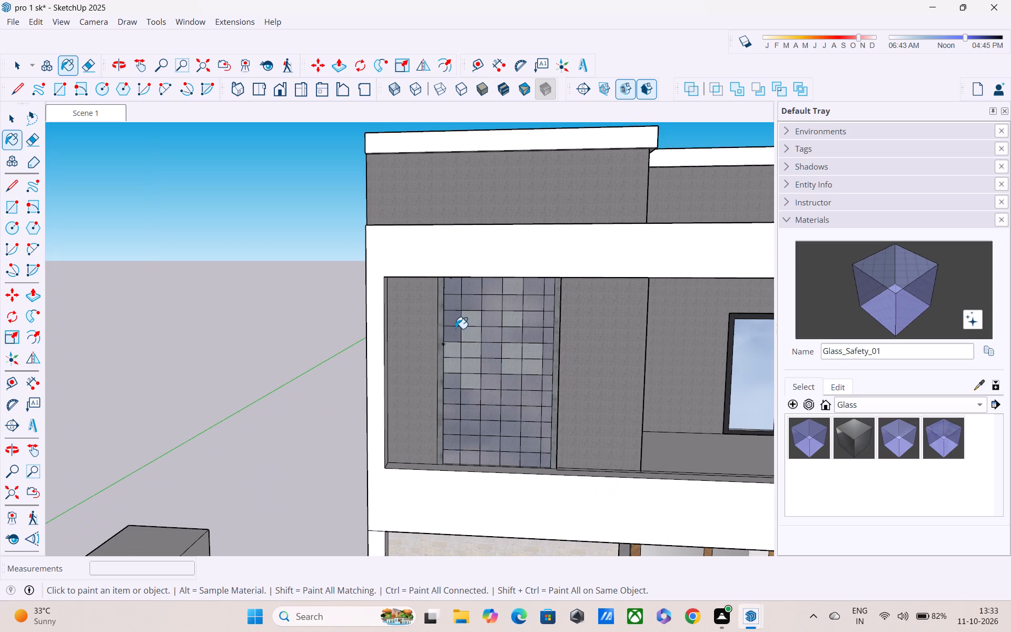
click(452, 342)
click(448, 325)
click(449, 313)
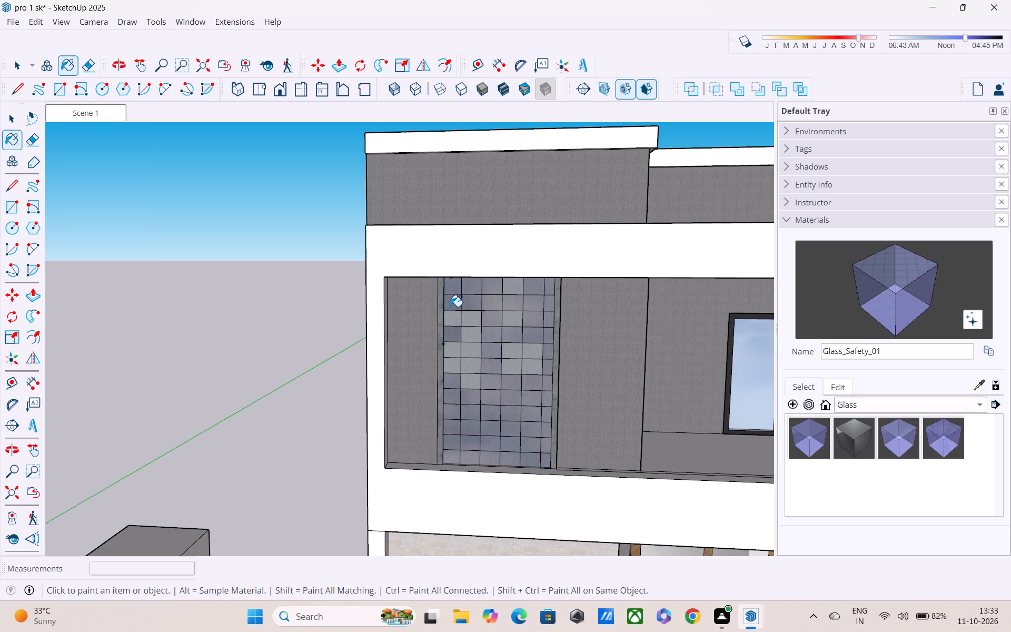
click(450, 307)
click(452, 291)
click(473, 293)
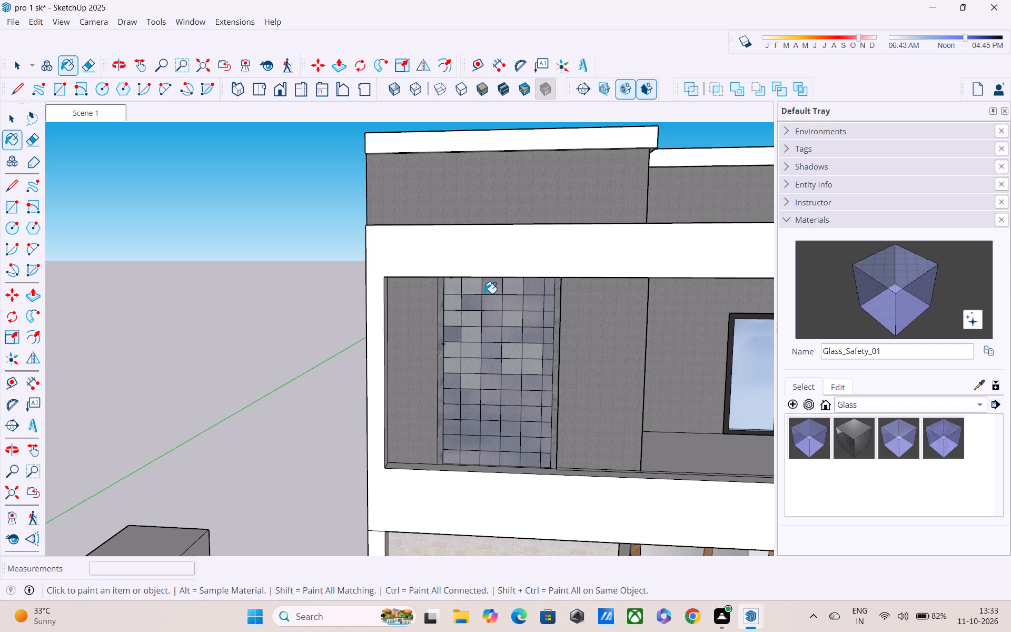
click(488, 296)
click(492, 290)
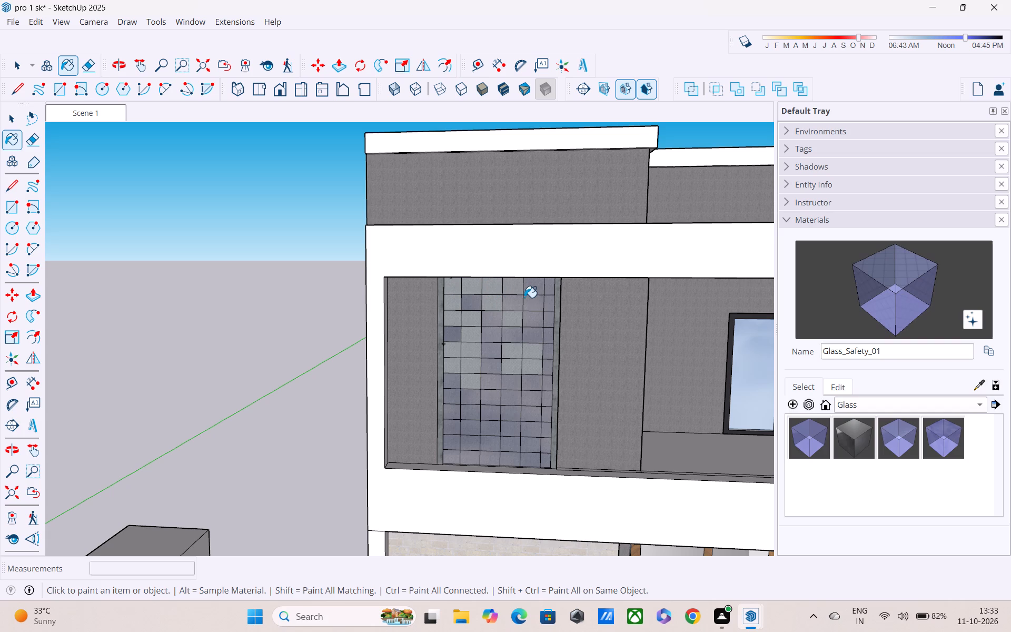
click(527, 294)
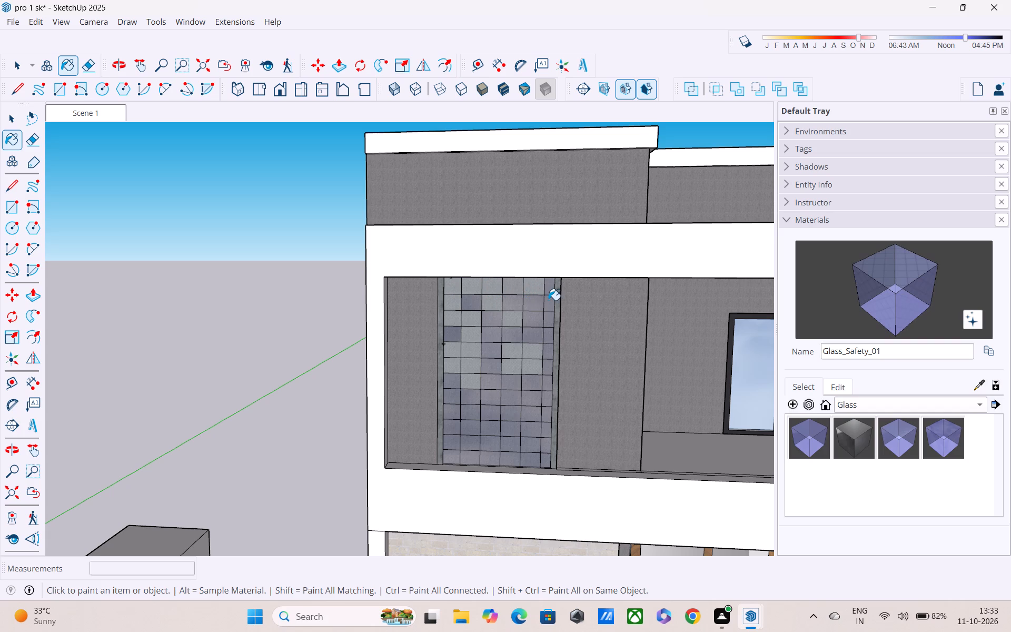
click(547, 293)
Paint the remaining panes in the grid window's second, third and fourth rows from the top with Glass_Safety_01.
scroll(547, 307, up, 4)
click(547, 307)
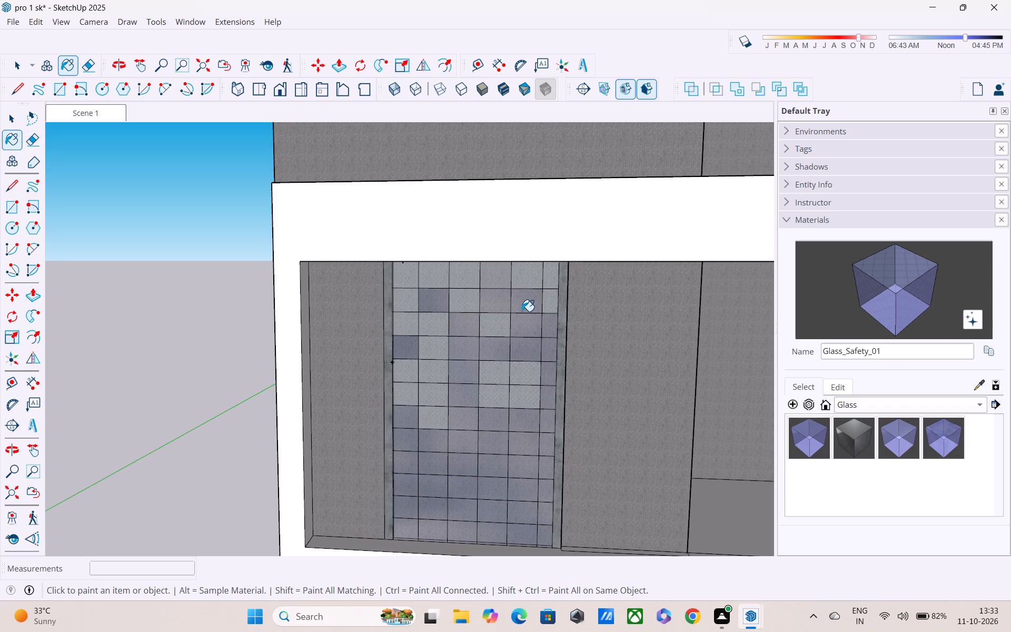
click(522, 311)
click(495, 311)
click(432, 311)
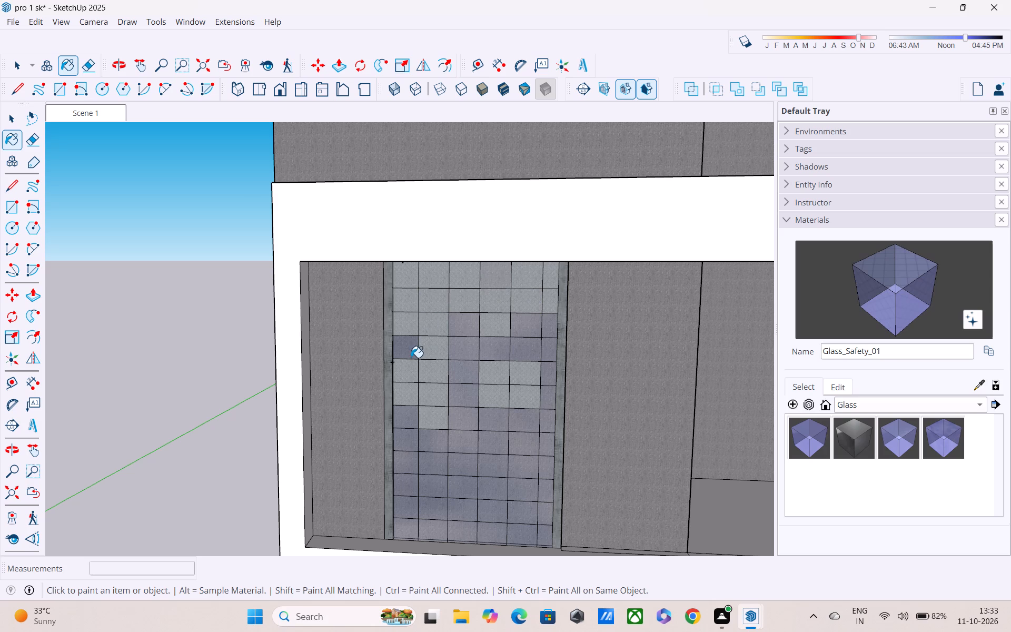
click(411, 358)
click(455, 355)
click(459, 323)
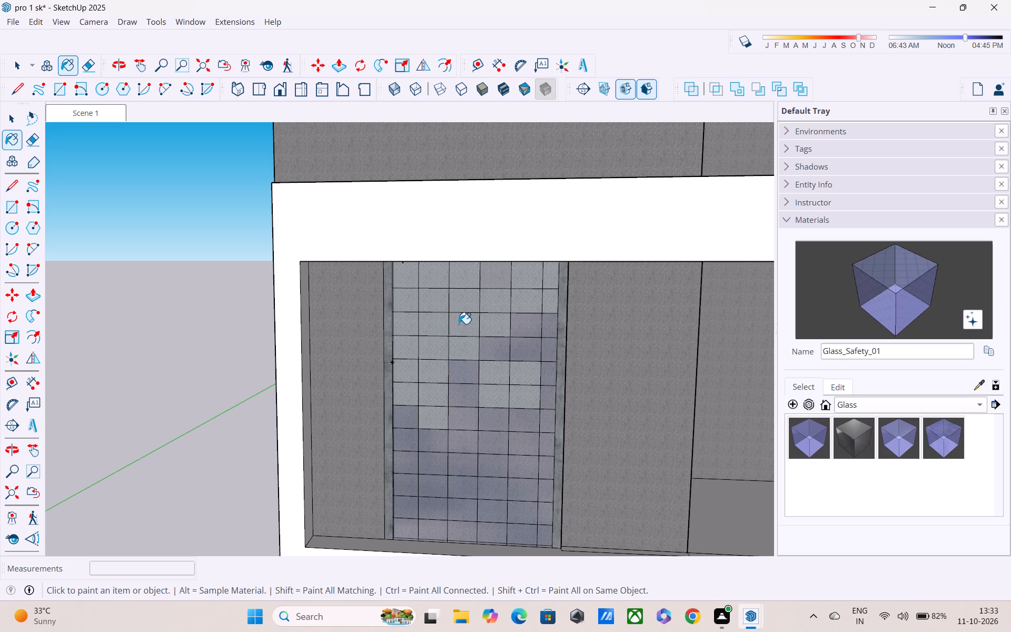
click(490, 358)
click(512, 349)
click(520, 330)
click(546, 337)
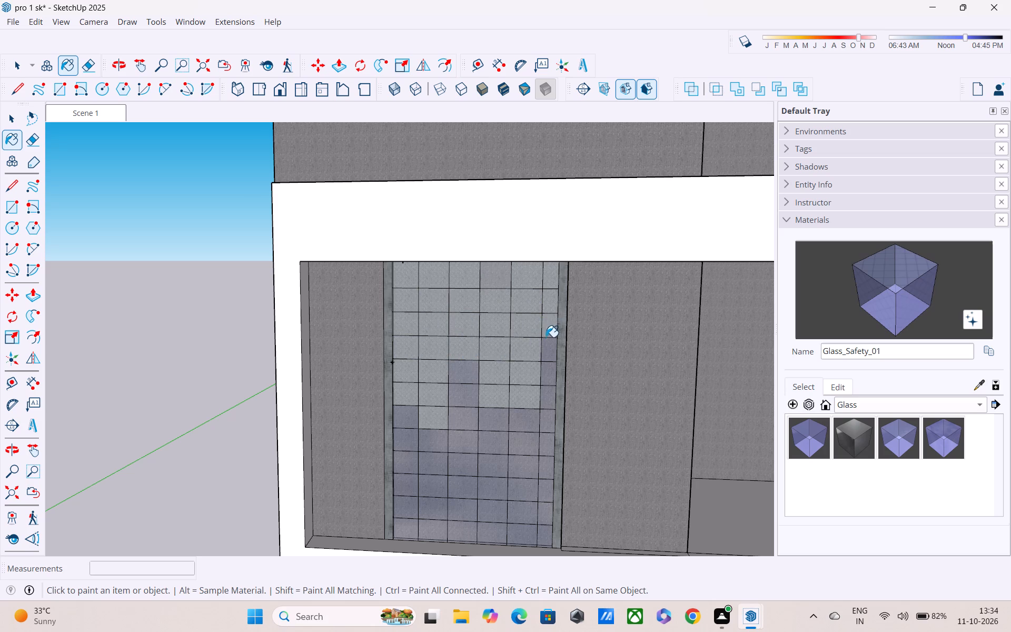
click(546, 357)
Paint the remaining panes in the grid window's fifth and sixth rows and most of the seventh with Glass_Safety_01.
click(544, 379)
click(545, 410)
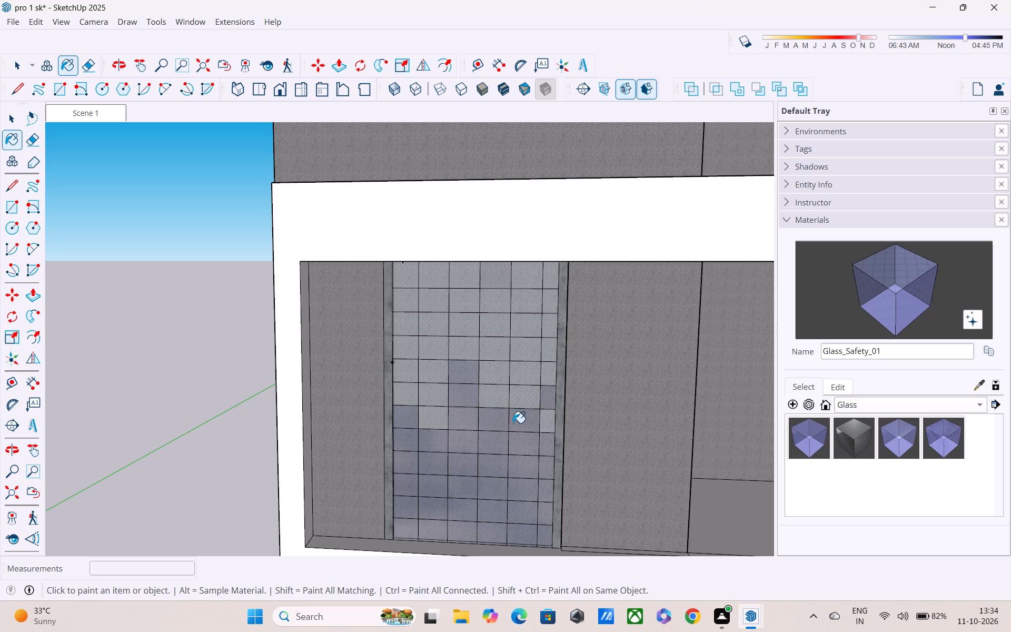
click(513, 423)
click(470, 426)
click(481, 425)
click(470, 403)
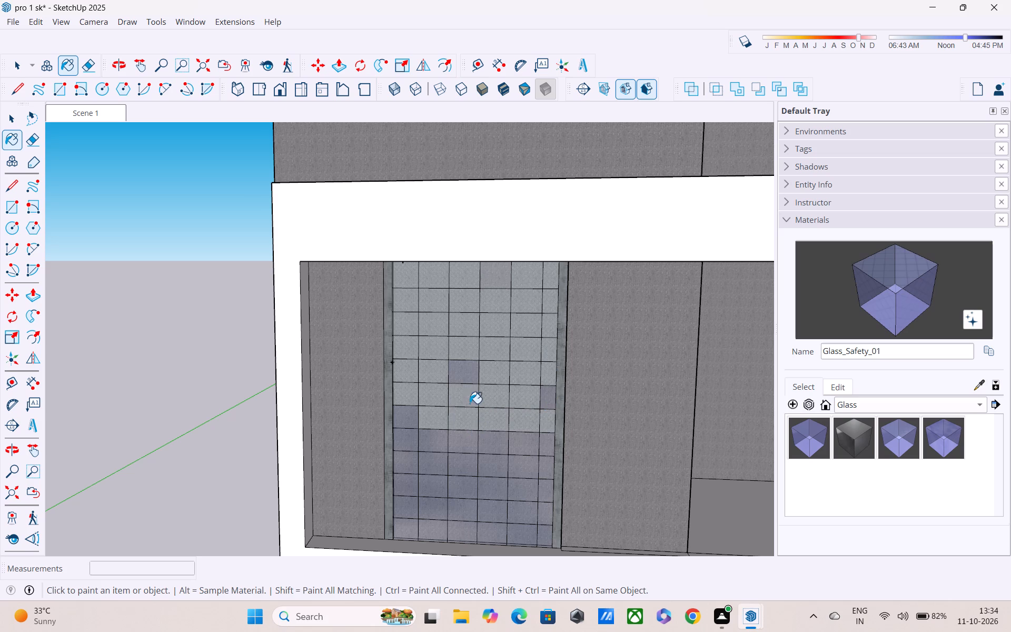
click(455, 370)
click(489, 275)
click(549, 402)
Paint the remaining panes in the grid window's seventh, eighth and ninth rows and most of the tenth with Glass_Safety_01.
click(543, 445)
click(519, 459)
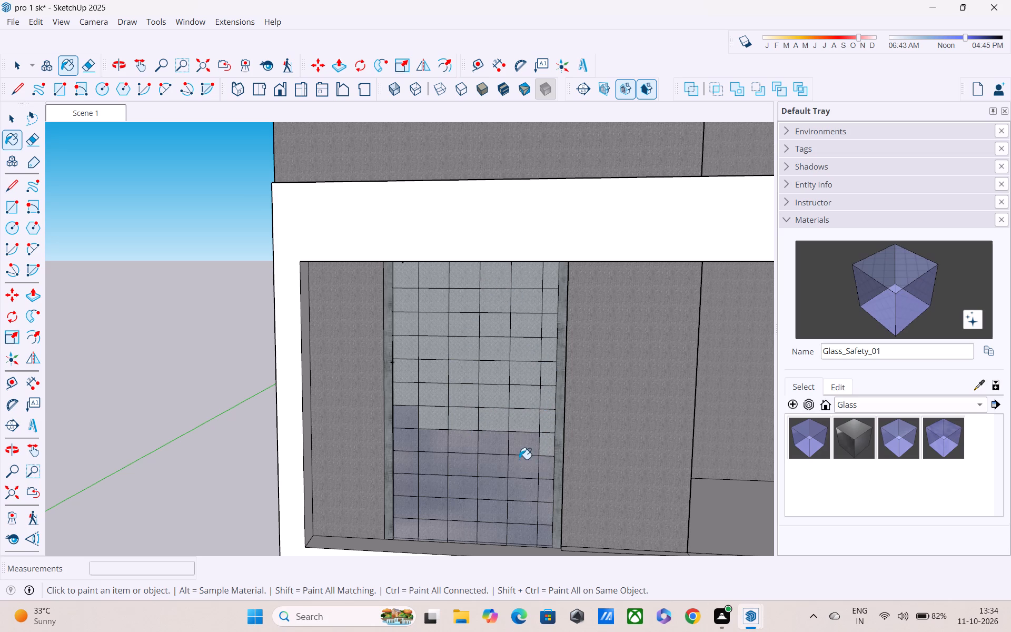
click(495, 453)
click(458, 447)
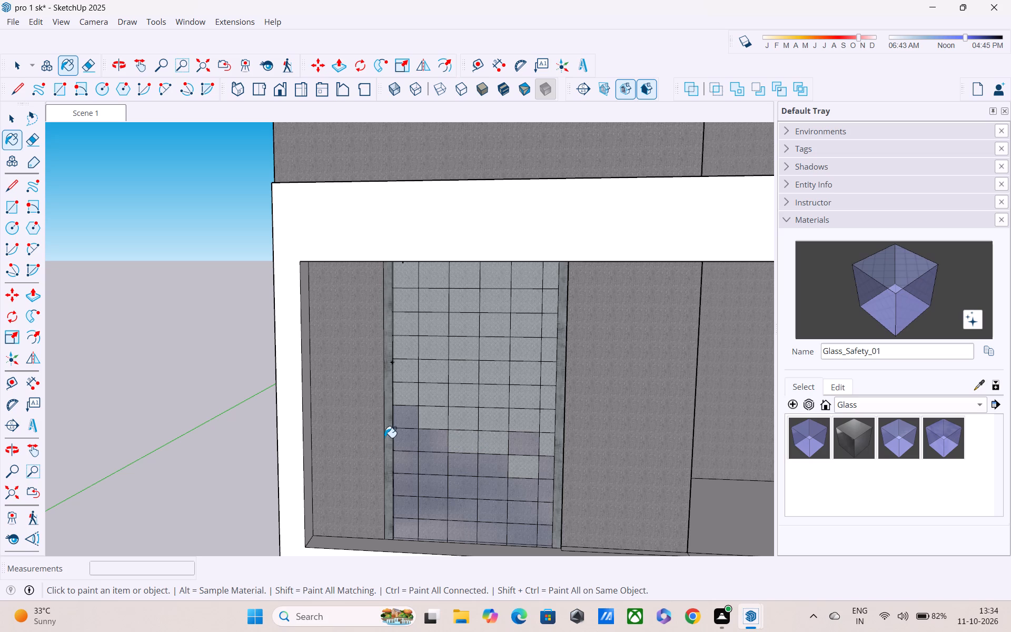
click(394, 419)
click(408, 447)
click(408, 466)
click(409, 475)
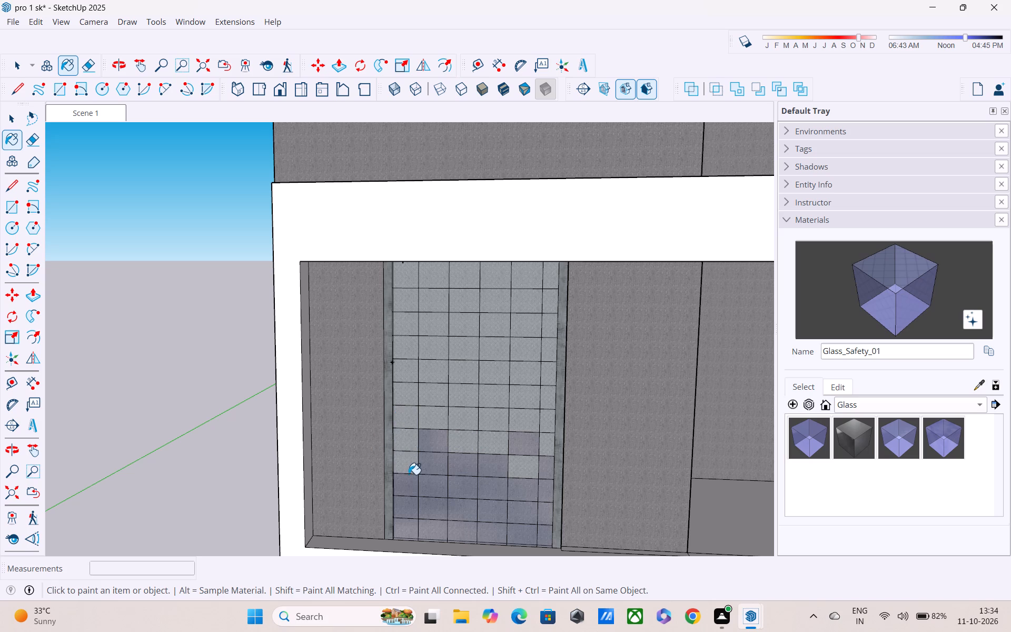
click(422, 476)
click(437, 468)
click(461, 494)
drag(464, 499, 471, 500)
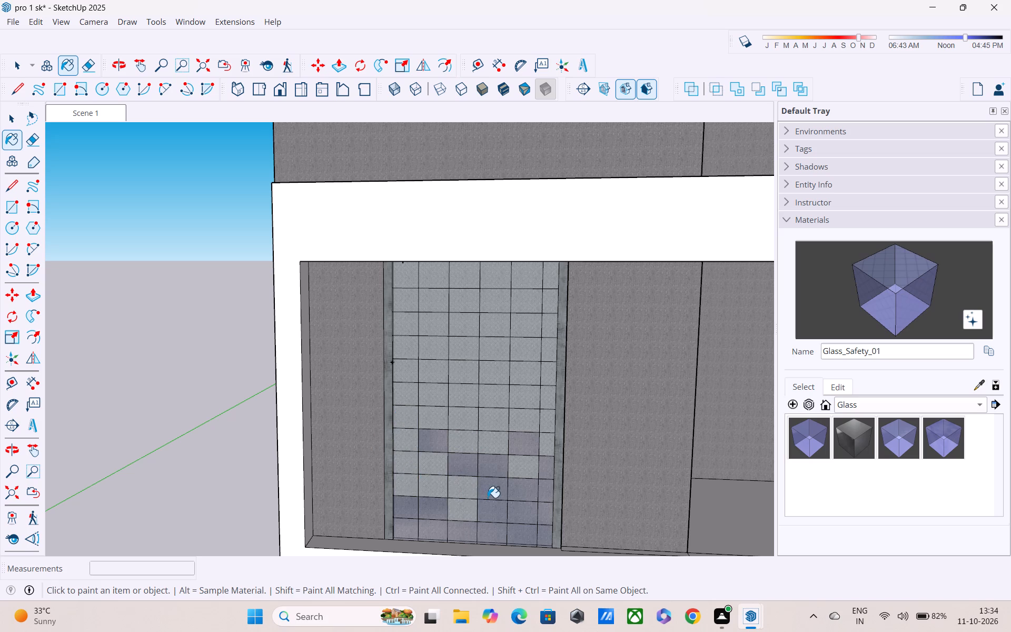
click(488, 498)
click(495, 481)
click(460, 471)
click(435, 443)
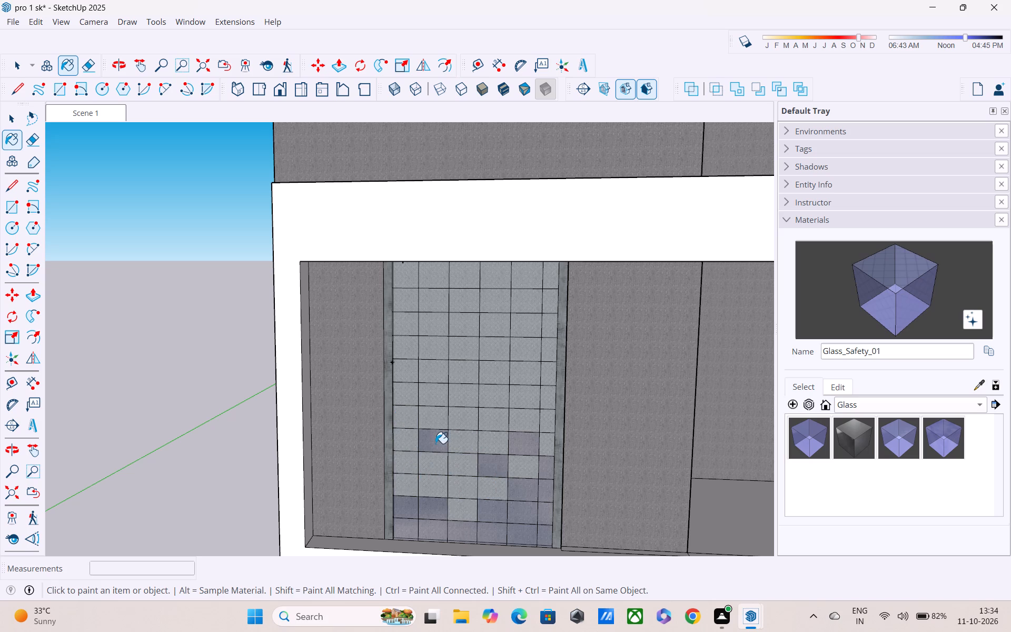
click(485, 468)
click(509, 451)
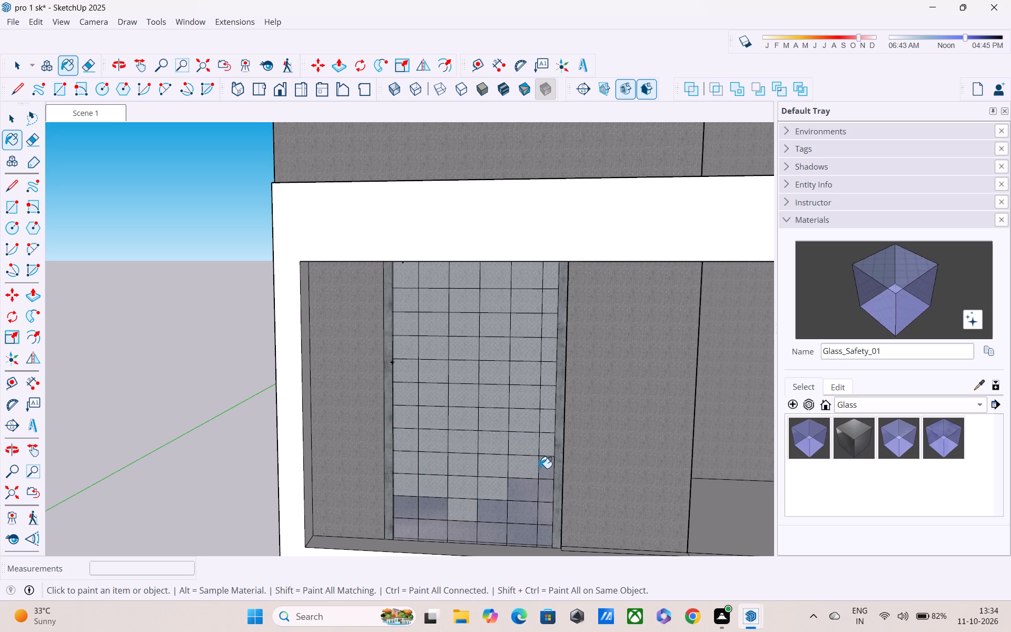
Paint the remaining panes in the grid window's tenth row and its bottom two rows with Glass_Safety_01.
click(542, 472)
click(543, 490)
click(521, 497)
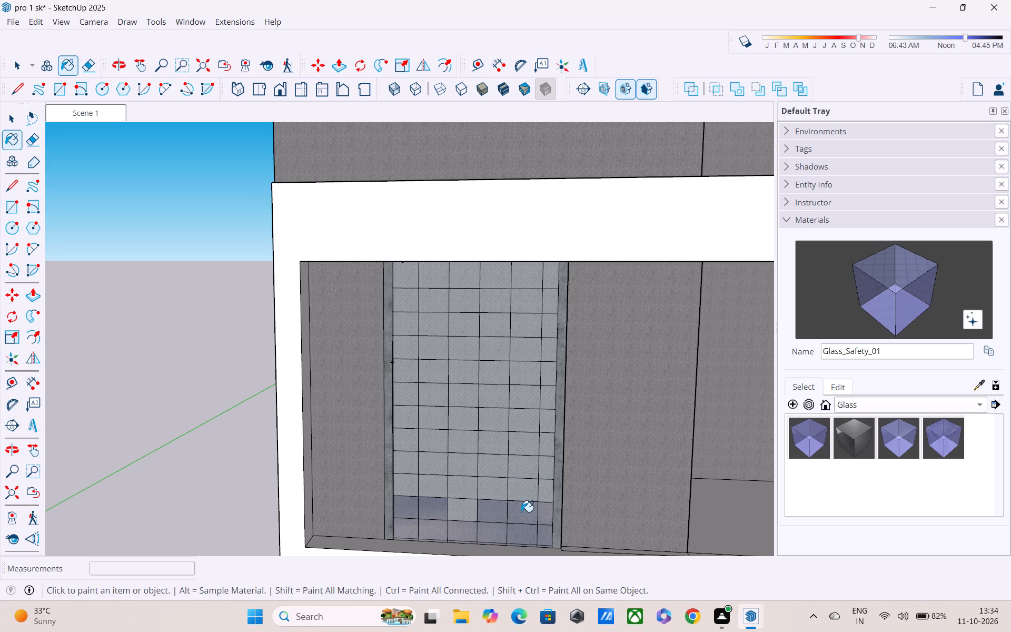
click(521, 512)
click(494, 517)
click(423, 515)
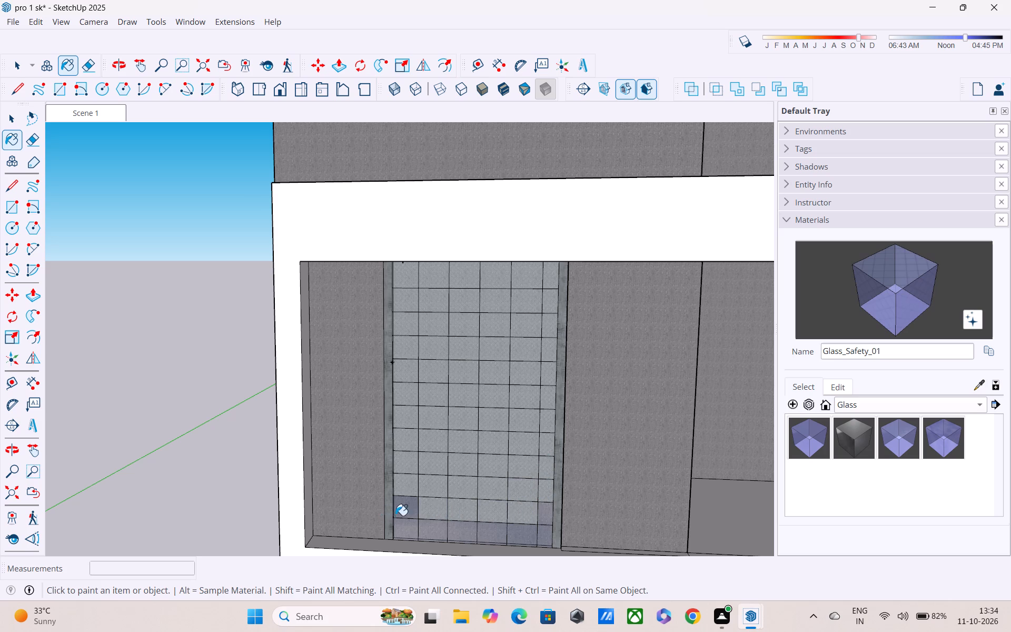
click(409, 513)
click(410, 532)
click(435, 542)
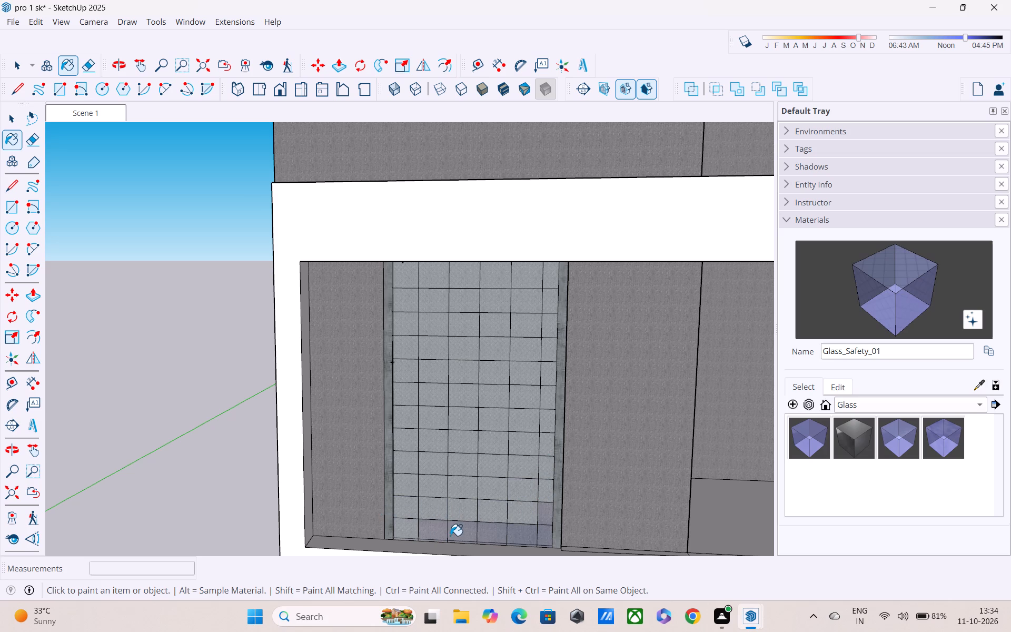
click(451, 536)
click(437, 531)
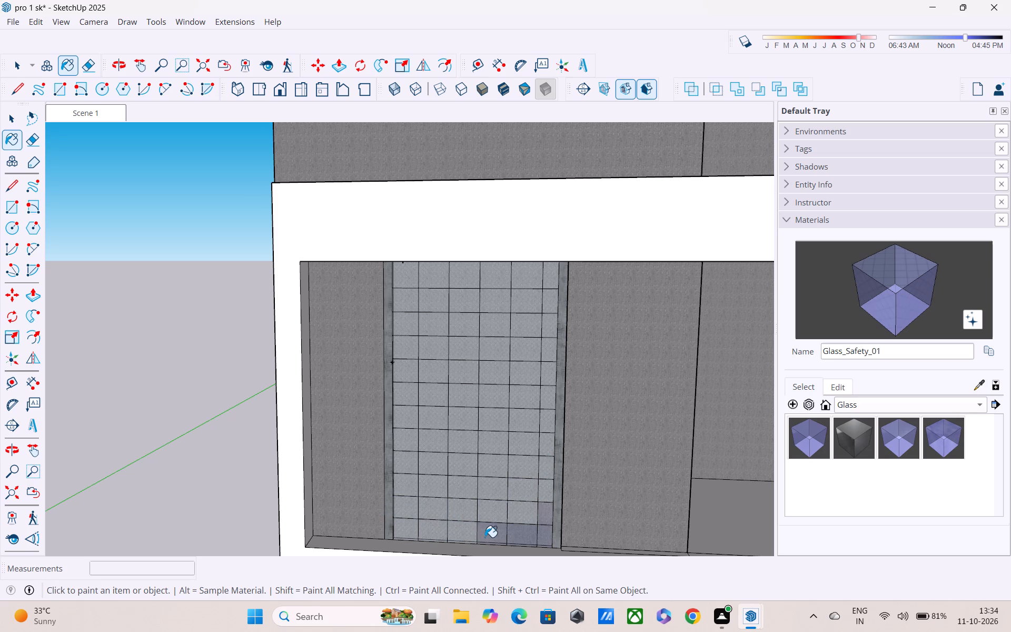
click(485, 537)
click(518, 545)
click(546, 542)
click(544, 524)
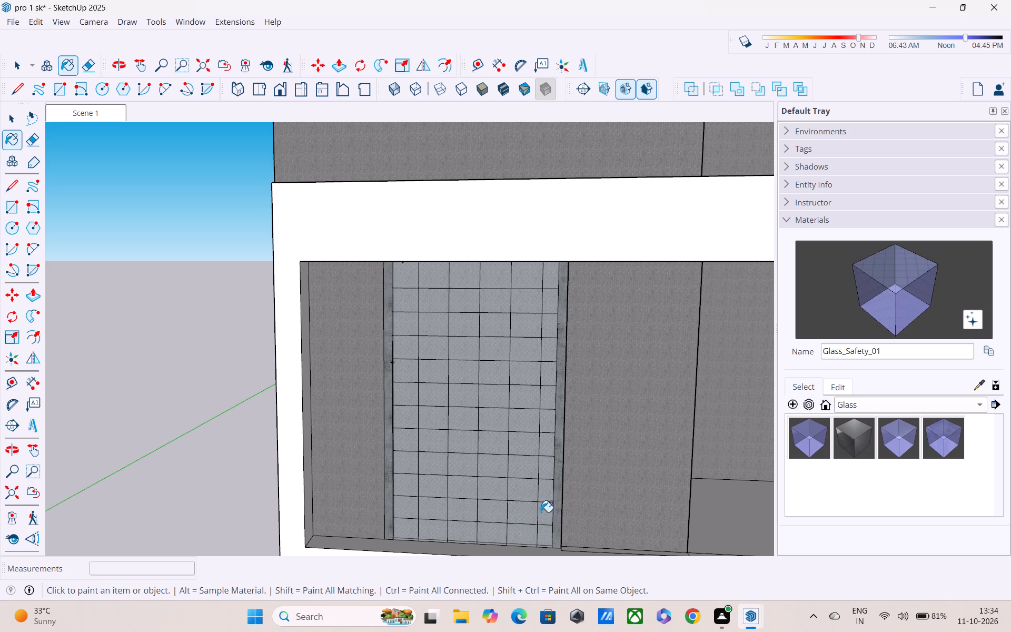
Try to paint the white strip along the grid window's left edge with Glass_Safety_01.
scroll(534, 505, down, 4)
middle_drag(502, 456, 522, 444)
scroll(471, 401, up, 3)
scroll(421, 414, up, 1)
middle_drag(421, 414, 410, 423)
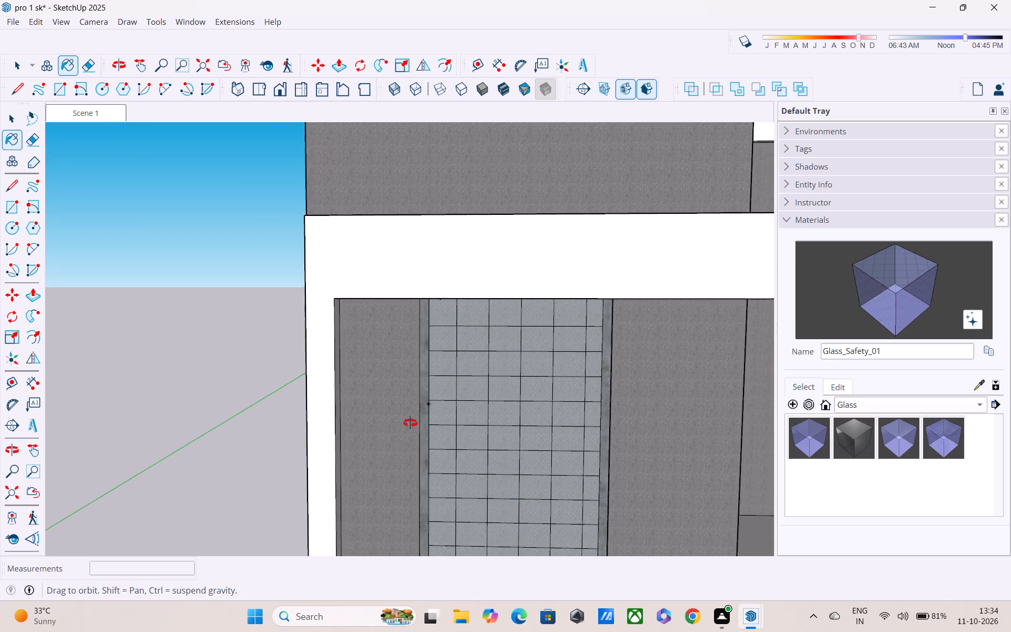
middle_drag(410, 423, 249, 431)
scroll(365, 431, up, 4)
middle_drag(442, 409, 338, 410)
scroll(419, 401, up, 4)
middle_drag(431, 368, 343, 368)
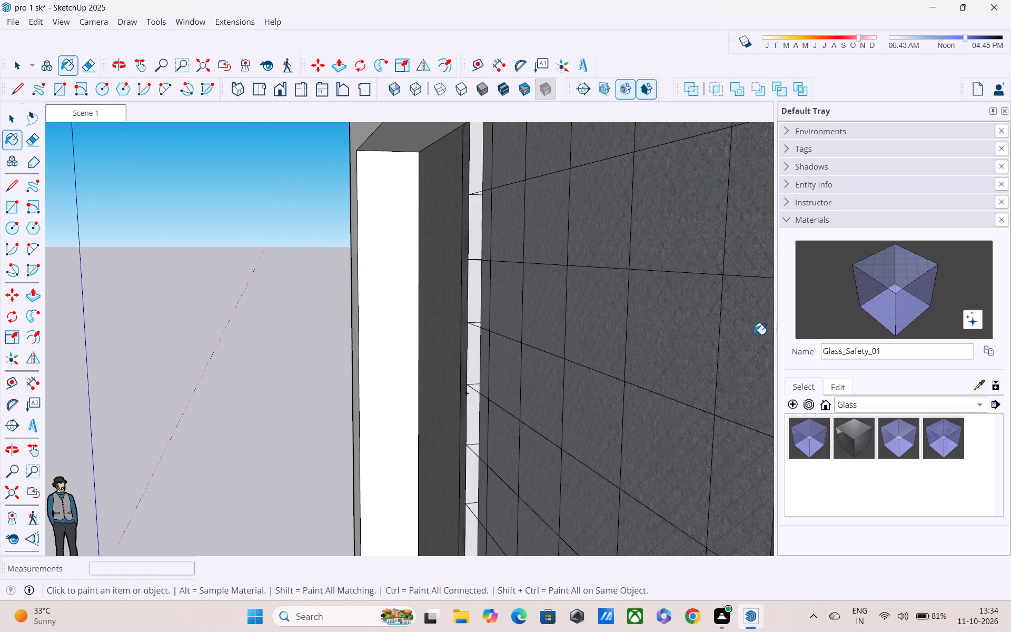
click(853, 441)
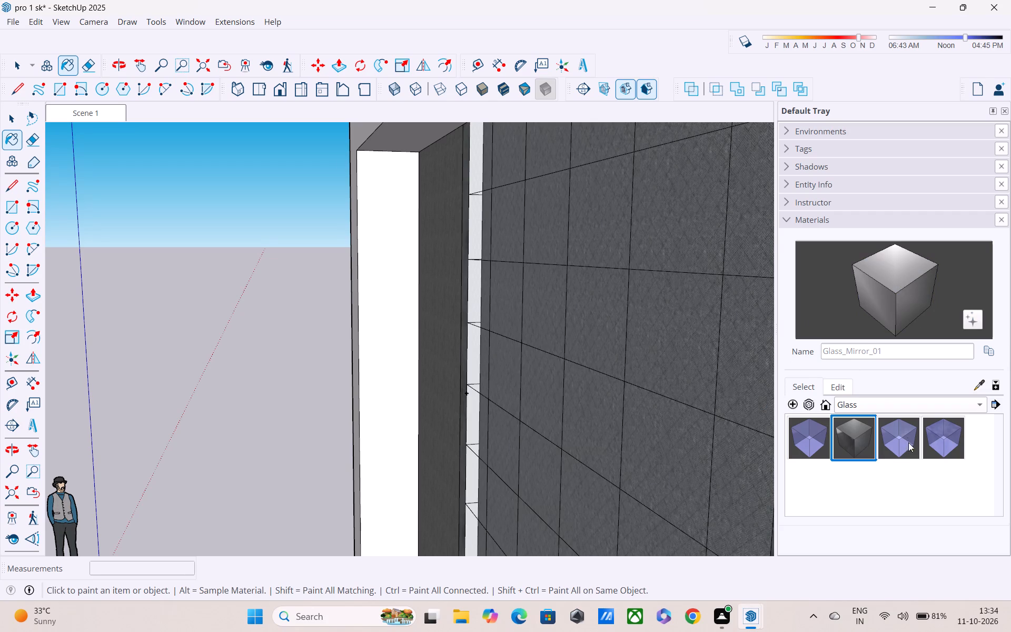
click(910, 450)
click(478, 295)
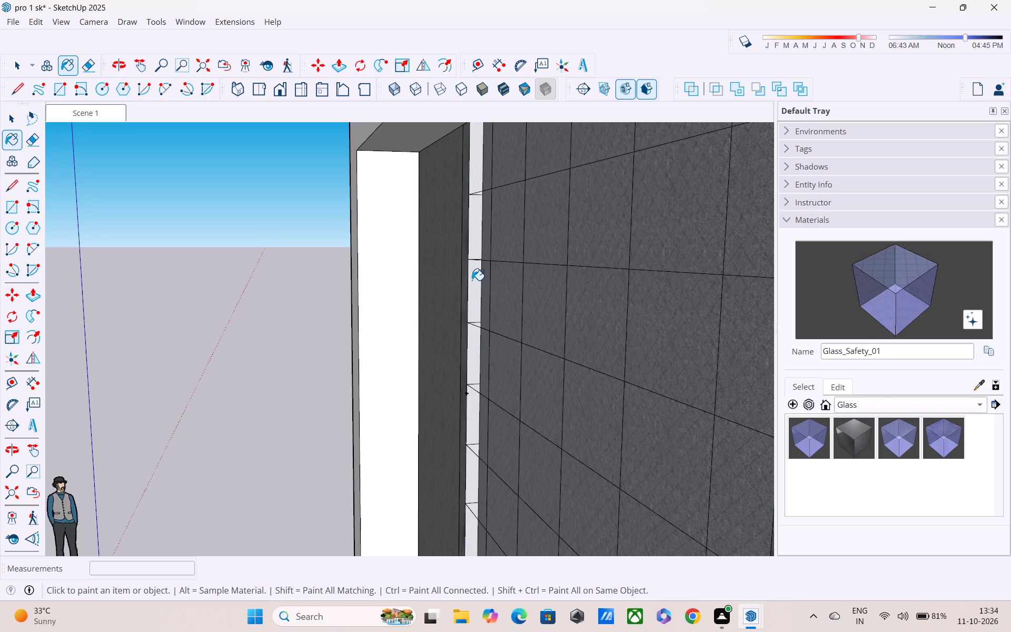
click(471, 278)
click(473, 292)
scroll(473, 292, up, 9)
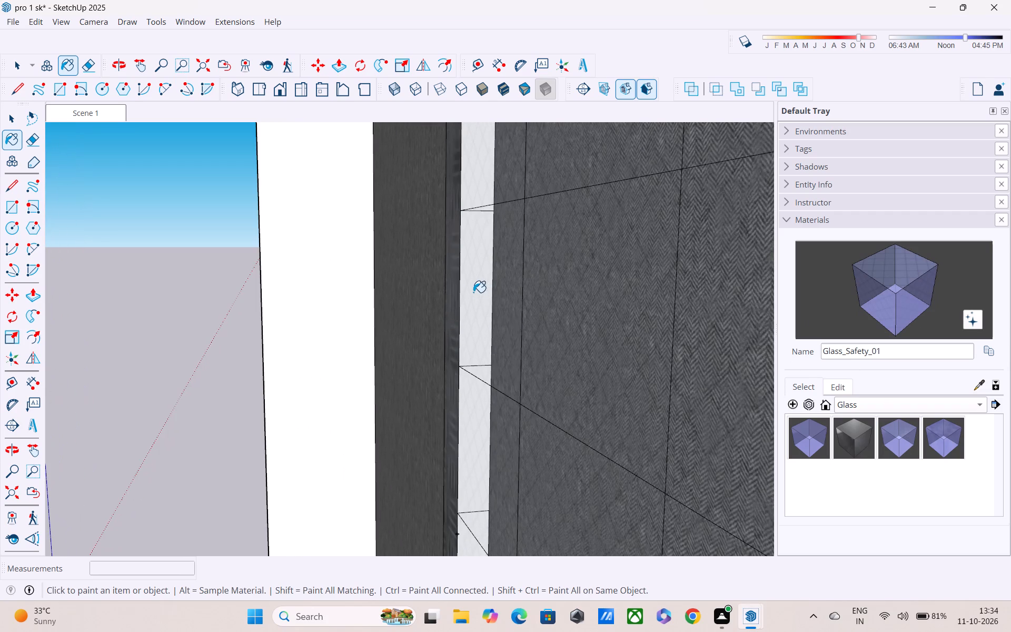
Paint the upper seven panes of the grid window's leftmost column with Glass_Mirror_01.
click(841, 437)
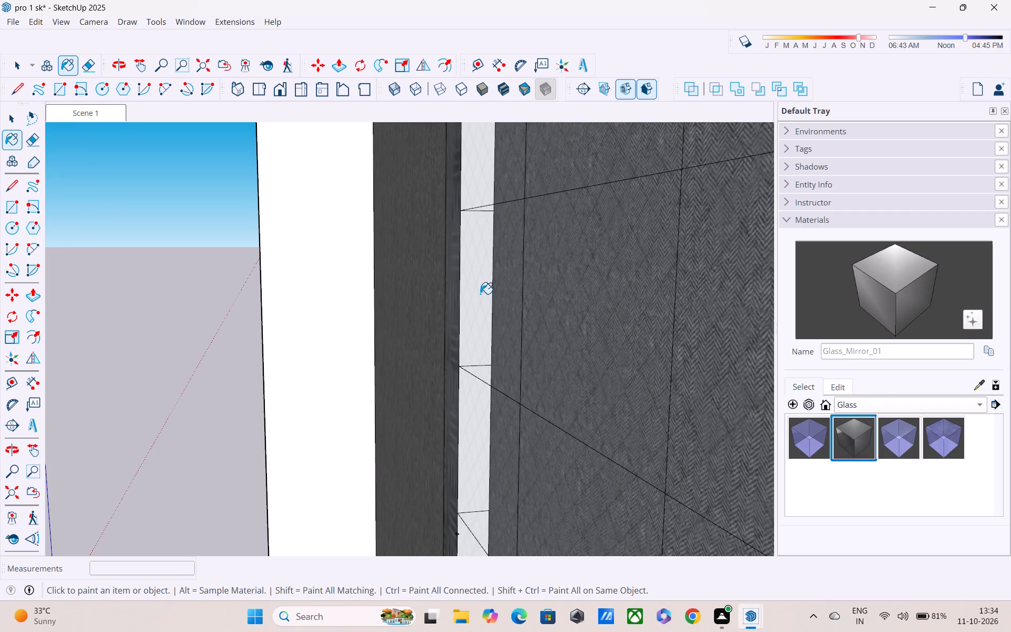
click(467, 311)
scroll(469, 298, down, 3)
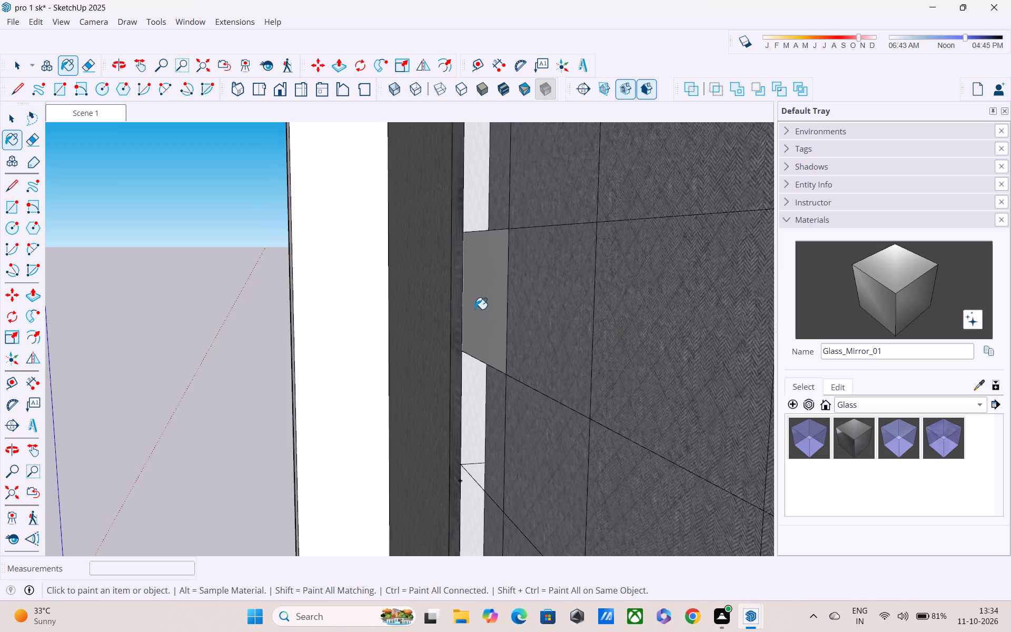
middle_drag(495, 336, 904, 399)
scroll(570, 393, down, 4)
middle_drag(498, 393, 364, 393)
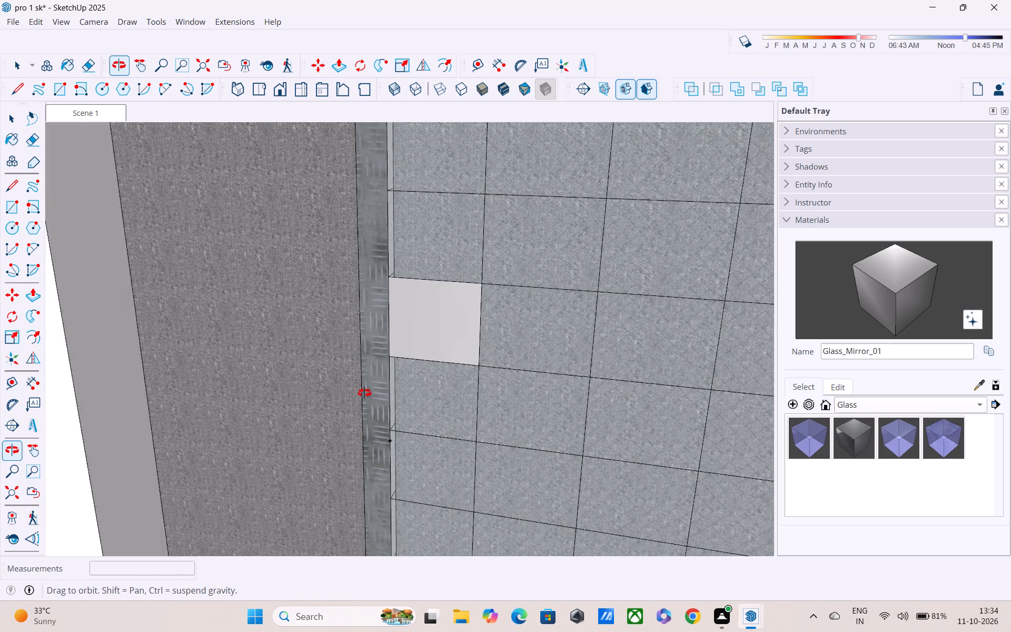
middle_drag(364, 393, 235, 390)
scroll(363, 299, up, 3)
scroll(363, 299, down, 3)
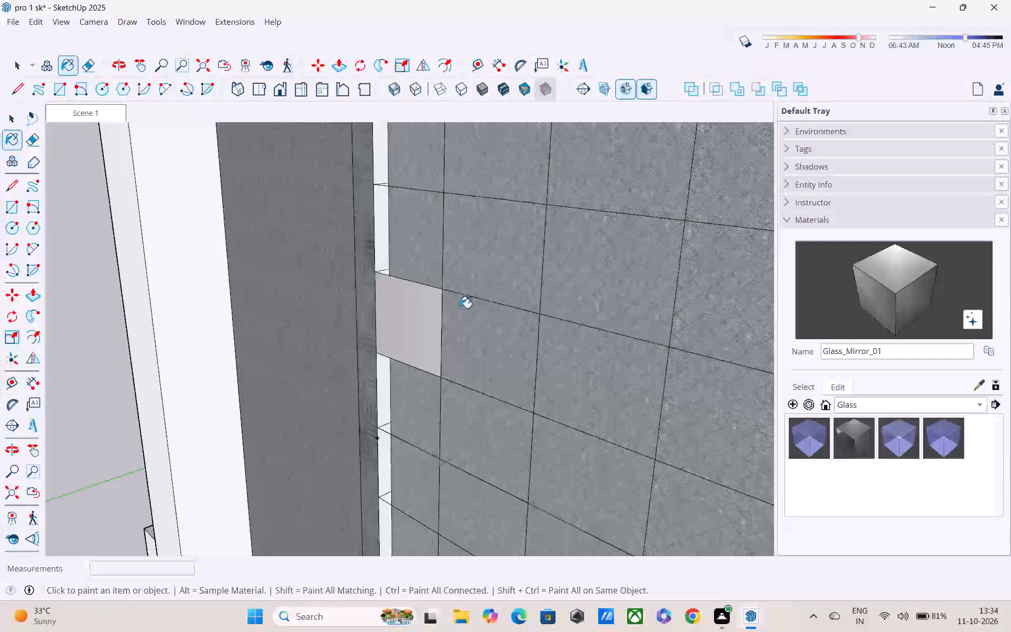
key(Escape)
click(383, 256)
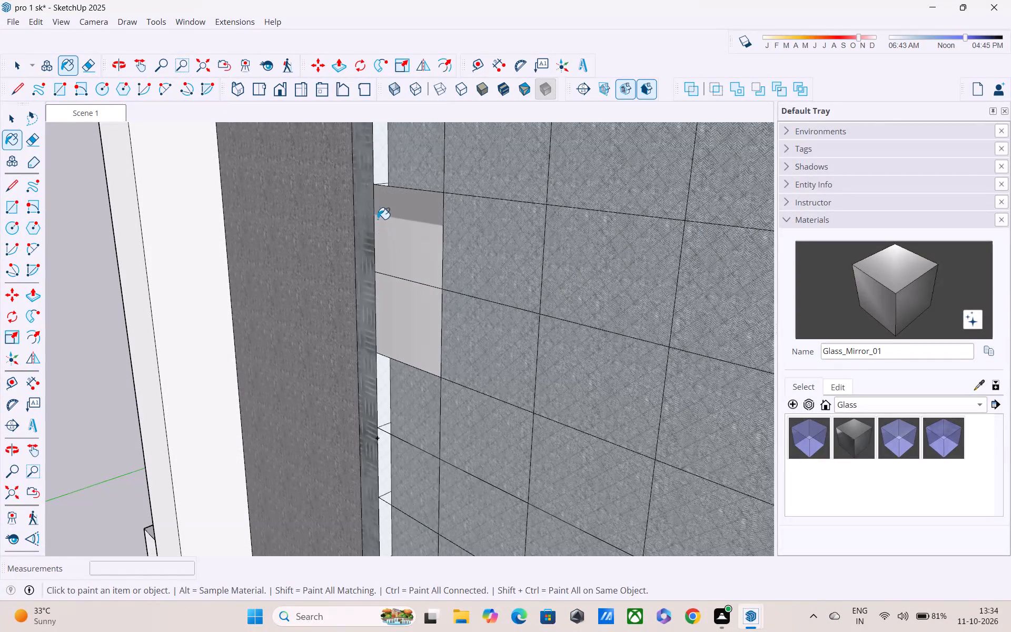
click(379, 160)
scroll(425, 197, down, 3)
middle_drag(504, 257, 659, 276)
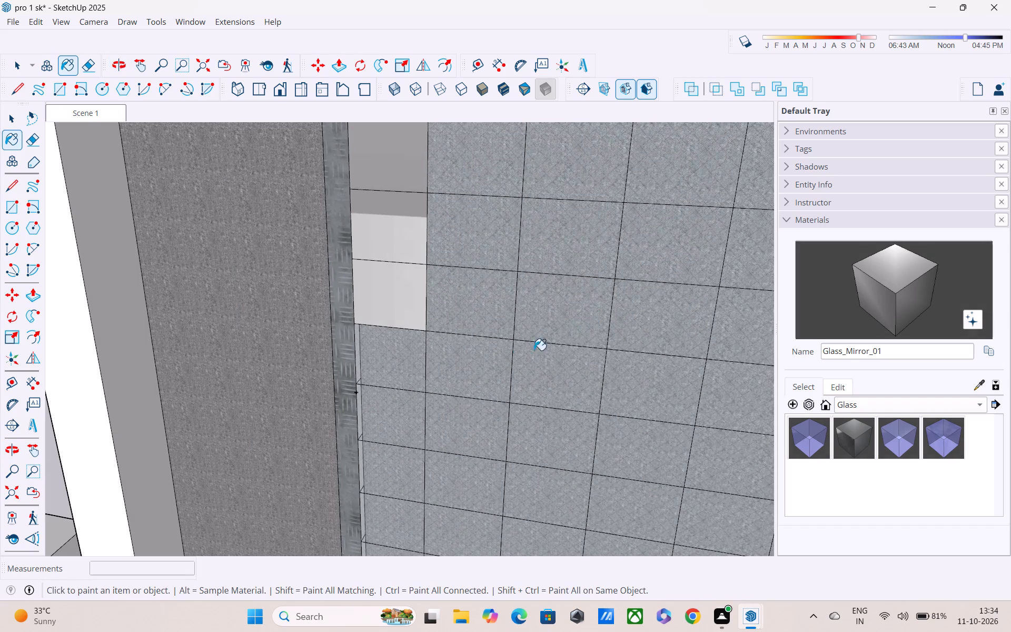
click(382, 355)
click(378, 418)
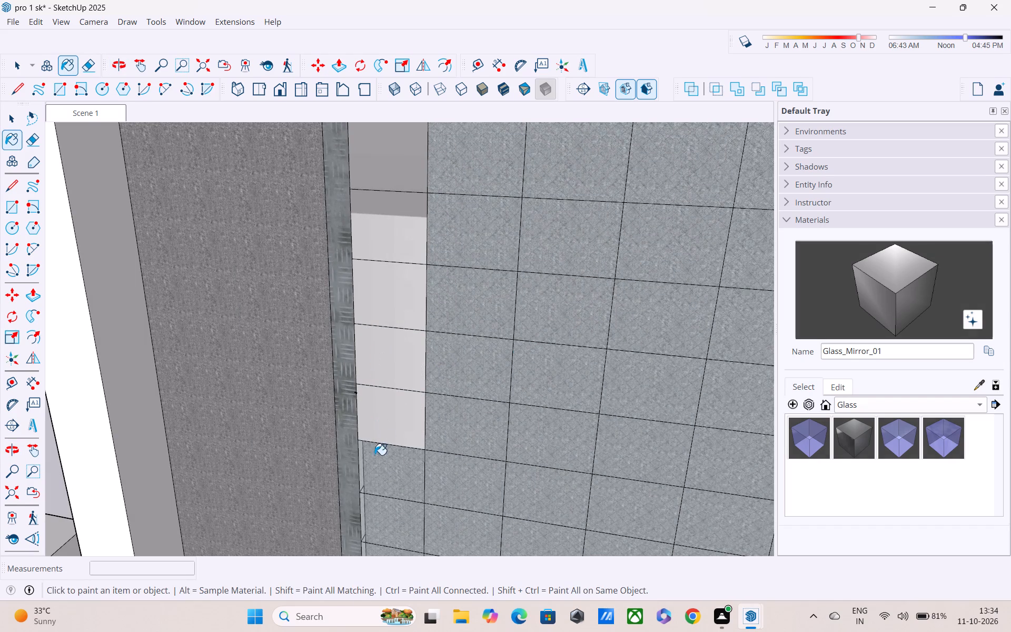
click(374, 463)
click(379, 532)
Paint the lower five panes of the grid window's leftmost column with Glass_Mirror_01.
scroll(379, 538, down, 1)
middle_drag(379, 538, 438, 420)
scroll(439, 417, down, 3)
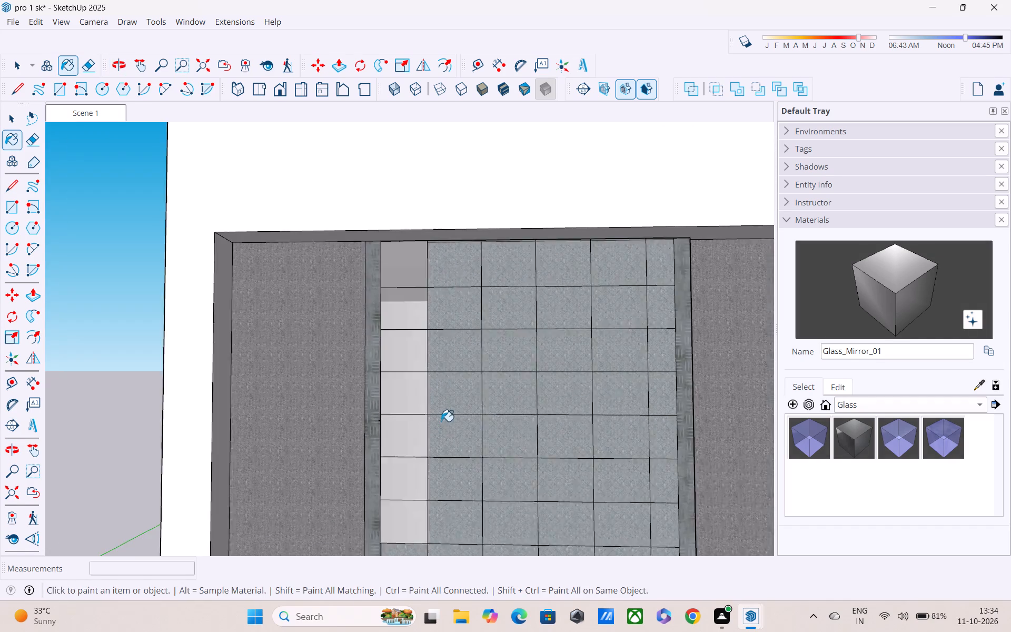
scroll(441, 421, down, 2)
scroll(448, 481, down, 3)
click(410, 546)
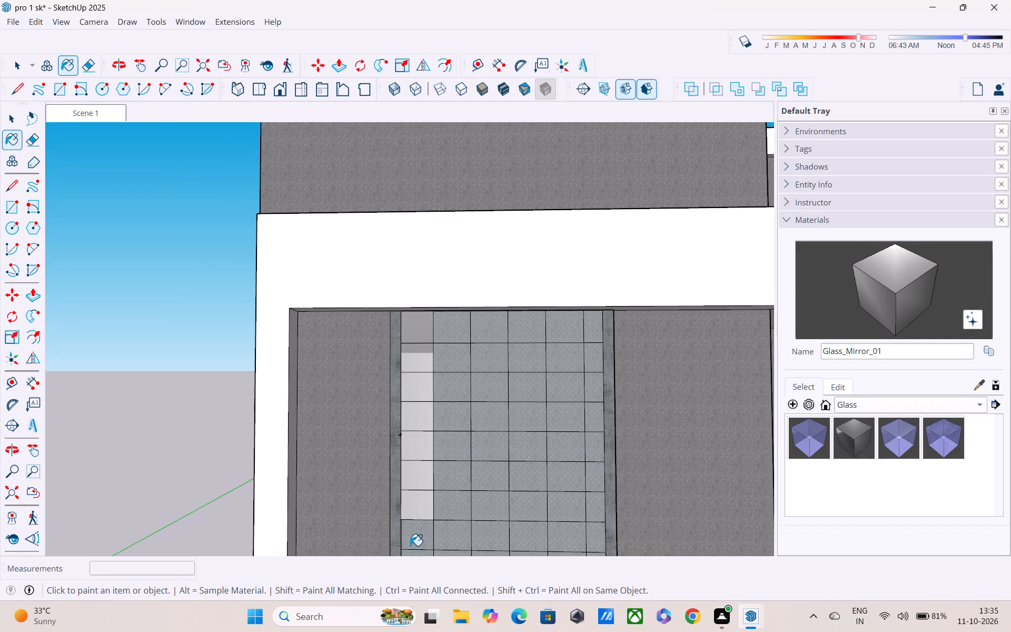
shift+middle_drag(416, 535, 416, 414)
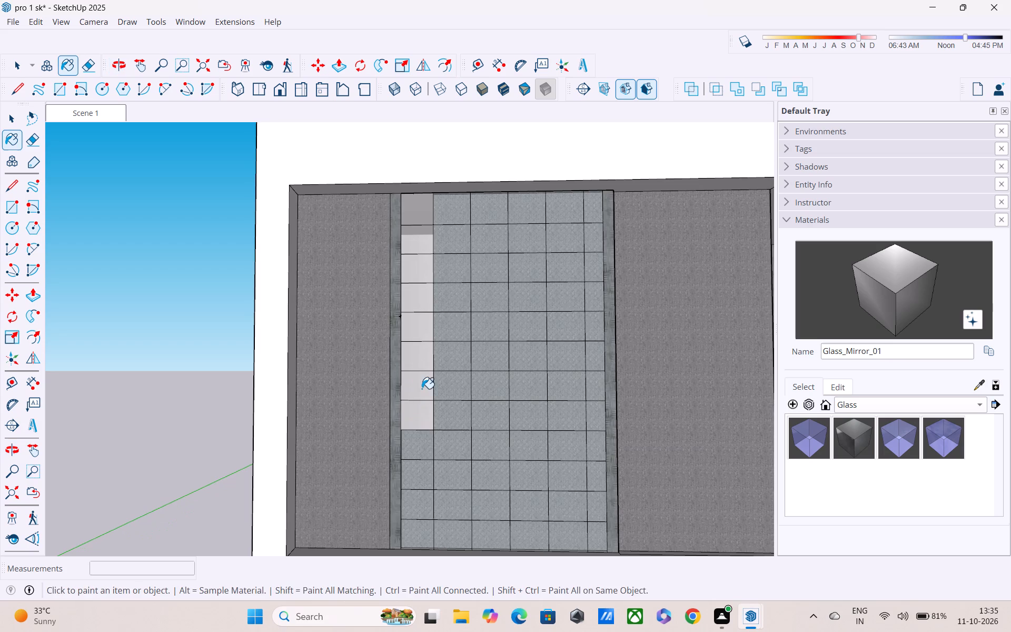
scroll(422, 391, down, 3)
click(414, 438)
click(413, 456)
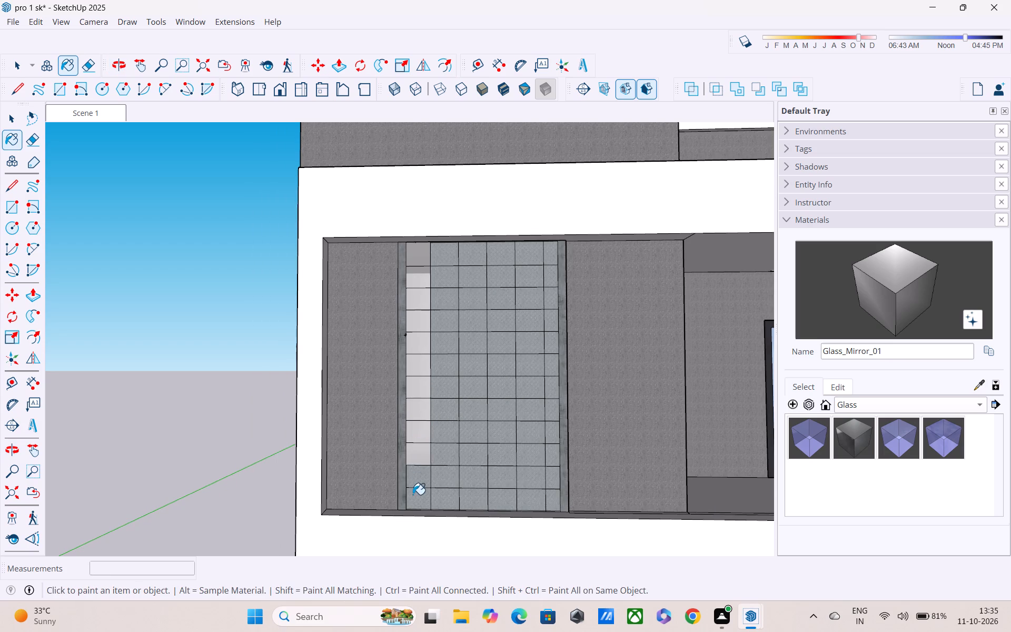
click(413, 485)
click(414, 499)
Paint all panes in the grid window's second column from the left with Glass_Mirror_01.
click(433, 250)
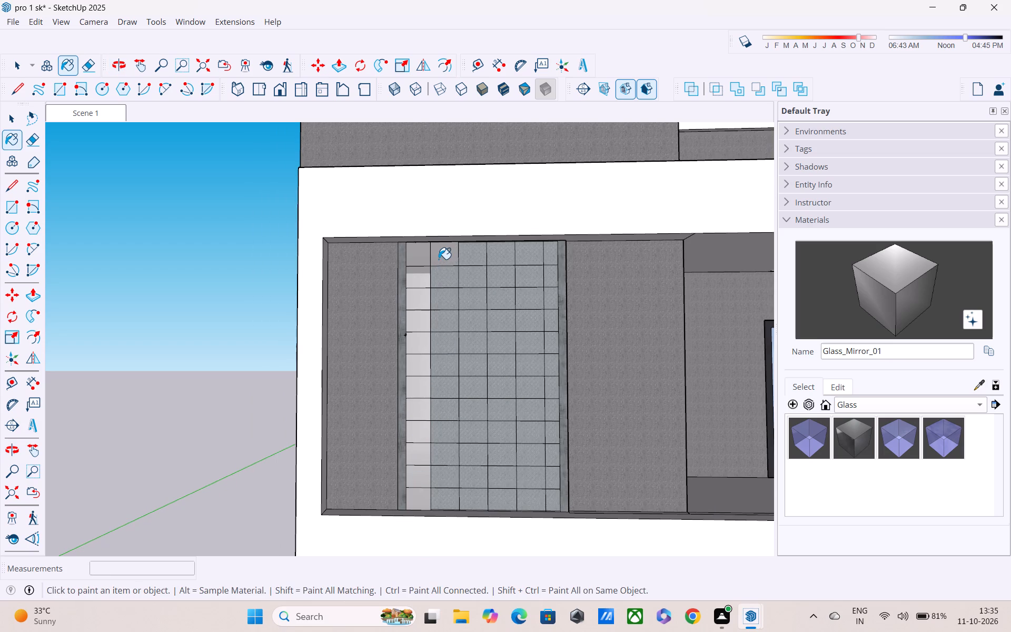
click(445, 279)
click(447, 300)
drag(447, 312, 447, 318)
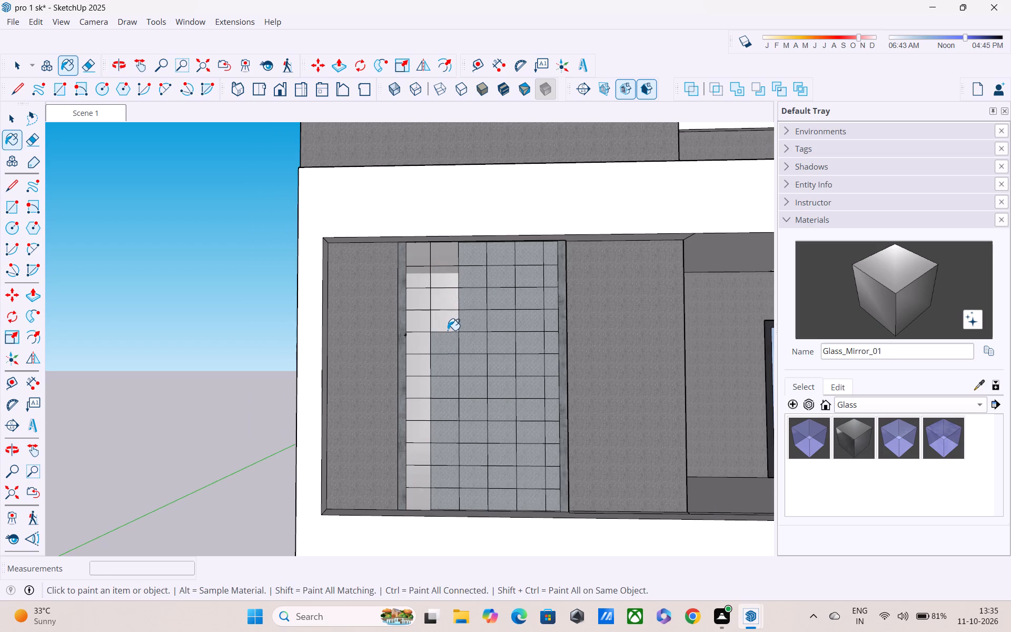
drag(448, 330, 448, 335)
click(449, 355)
drag(449, 374, 450, 381)
click(451, 398)
drag(452, 417, 452, 427)
click(452, 441)
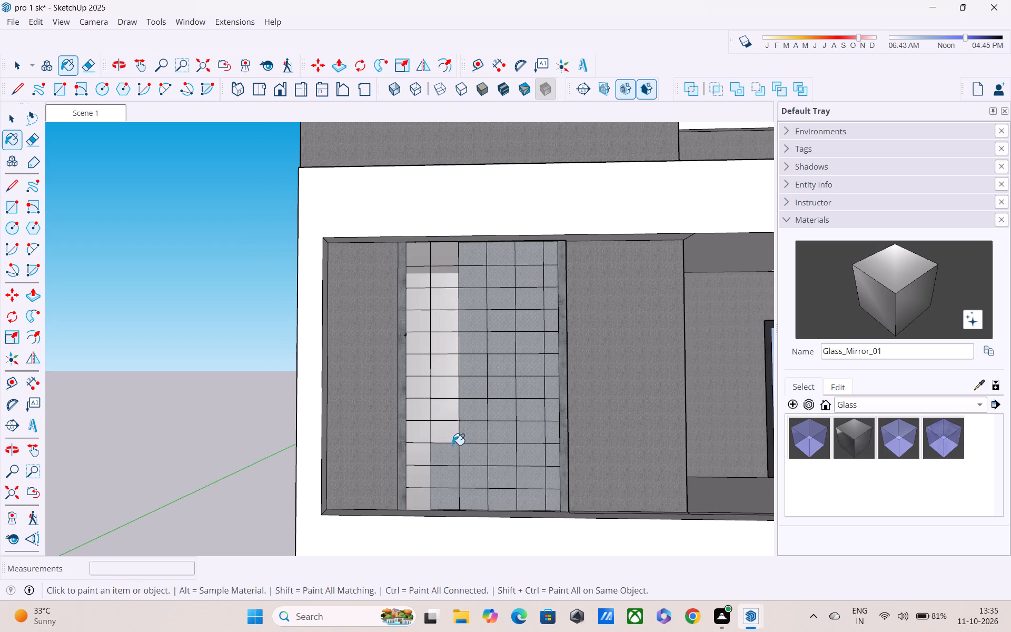
click(451, 459)
click(450, 482)
drag(449, 491, 449, 496)
click(448, 511)
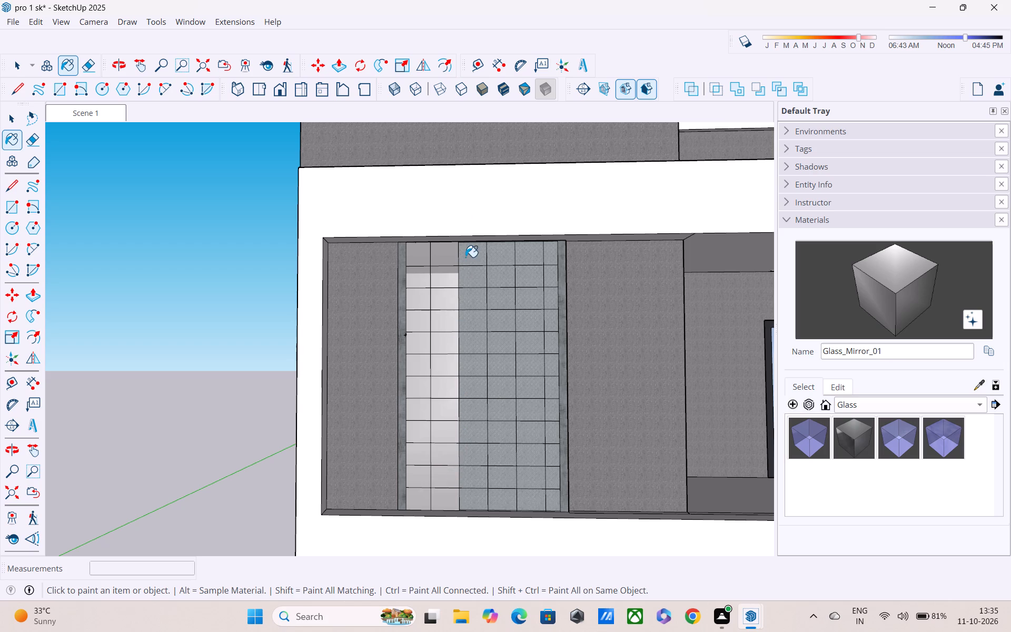
Paint all panes in the grid window's third column from the left with Glass_Mirror_01.
click(466, 258)
click(469, 281)
click(471, 320)
drag(471, 337, 472, 343)
click(472, 299)
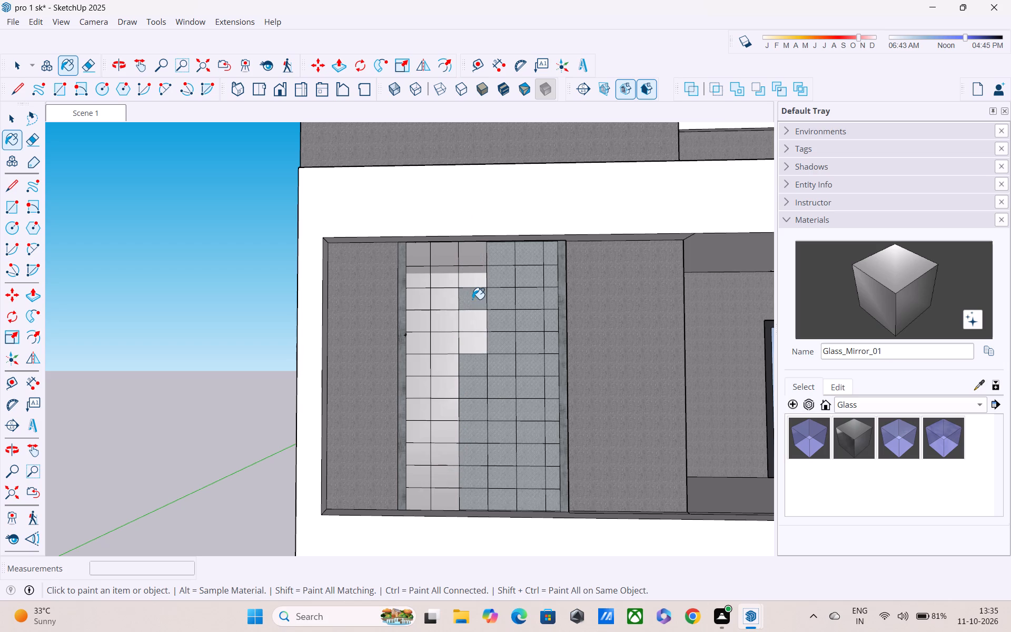
click(471, 365)
click(469, 392)
click(469, 410)
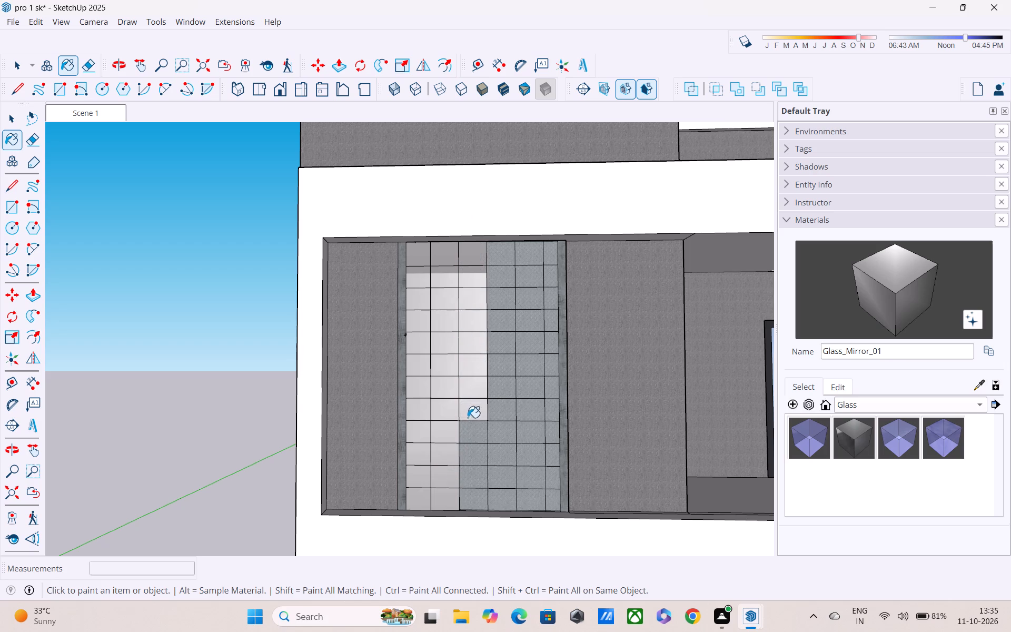
click(468, 439)
click(468, 457)
drag(468, 467, 468, 475)
drag(468, 480, 467, 501)
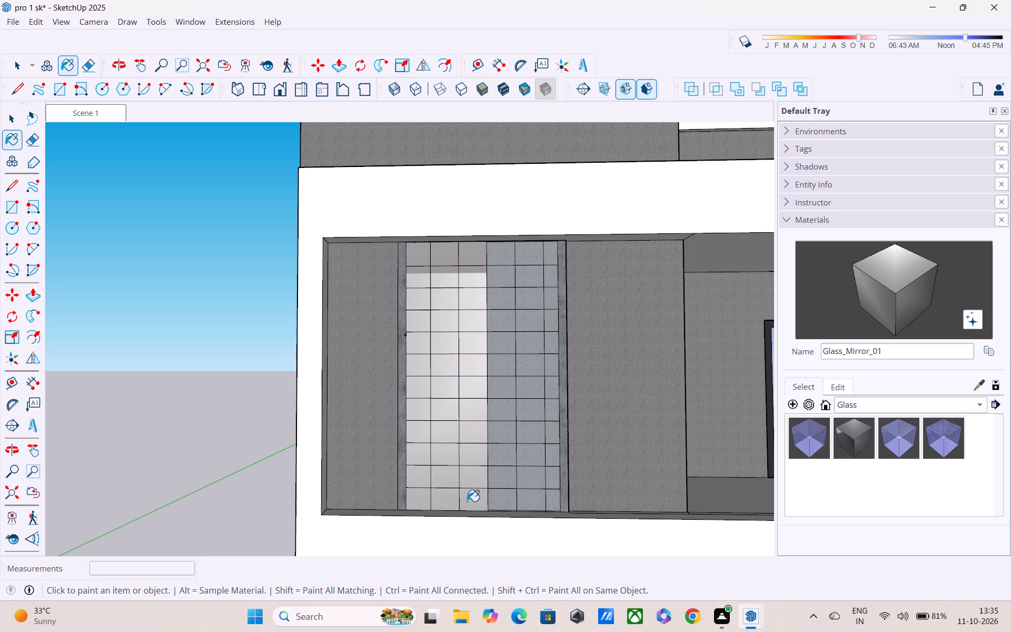
Paint all panes in the grid window's fourth column from the left with Glass_Mirror_01.
click(489, 247)
click(498, 276)
click(495, 258)
drag(496, 299, 496, 311)
drag(497, 328, 498, 340)
click(498, 349)
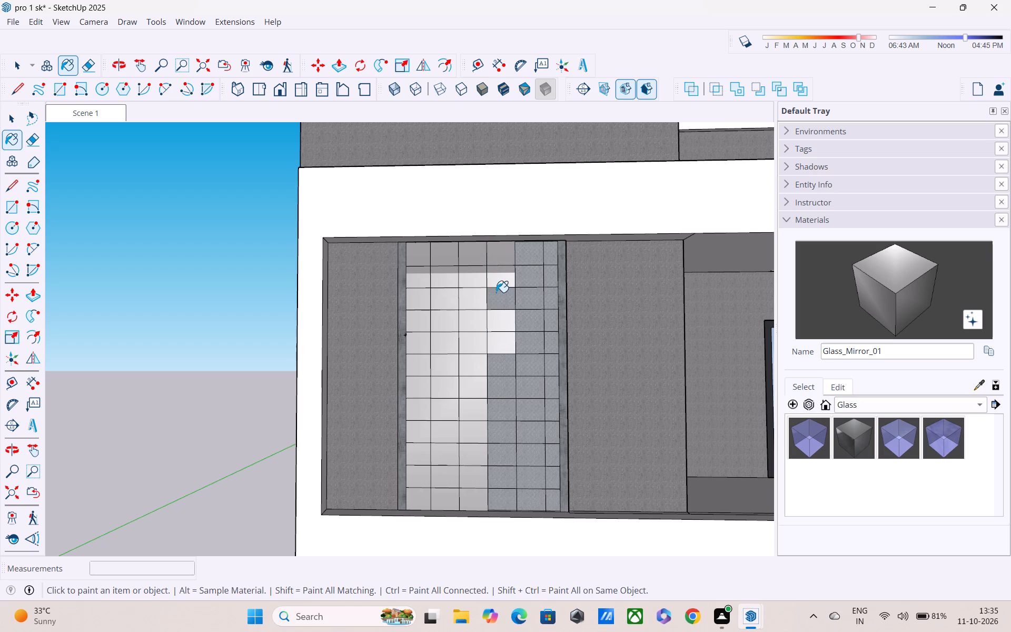
click(496, 292)
click(502, 361)
click(500, 387)
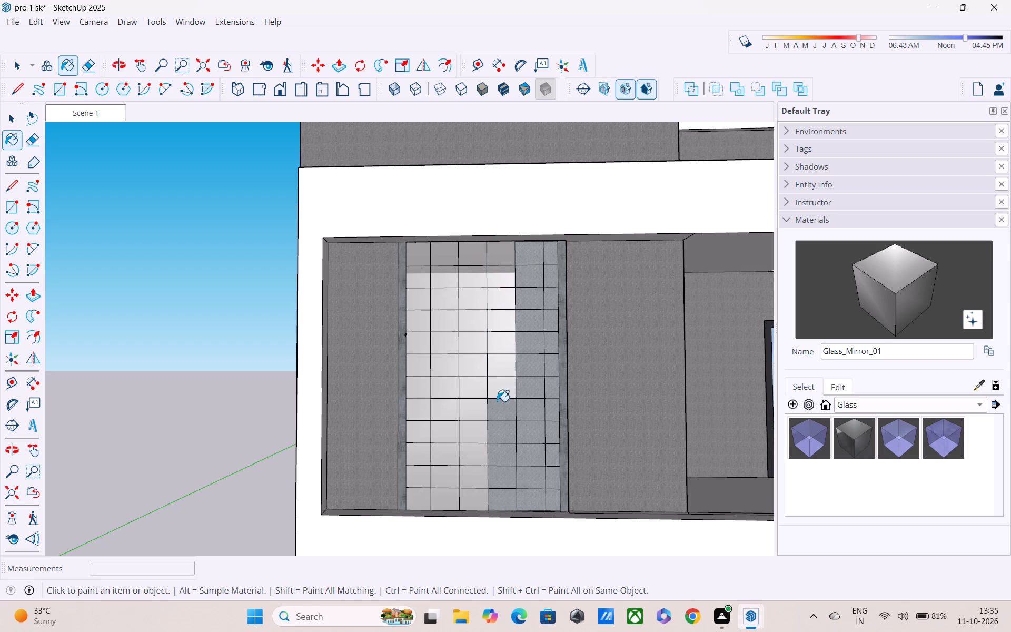
click(497, 410)
click(496, 443)
click(493, 440)
click(493, 456)
click(494, 468)
click(498, 502)
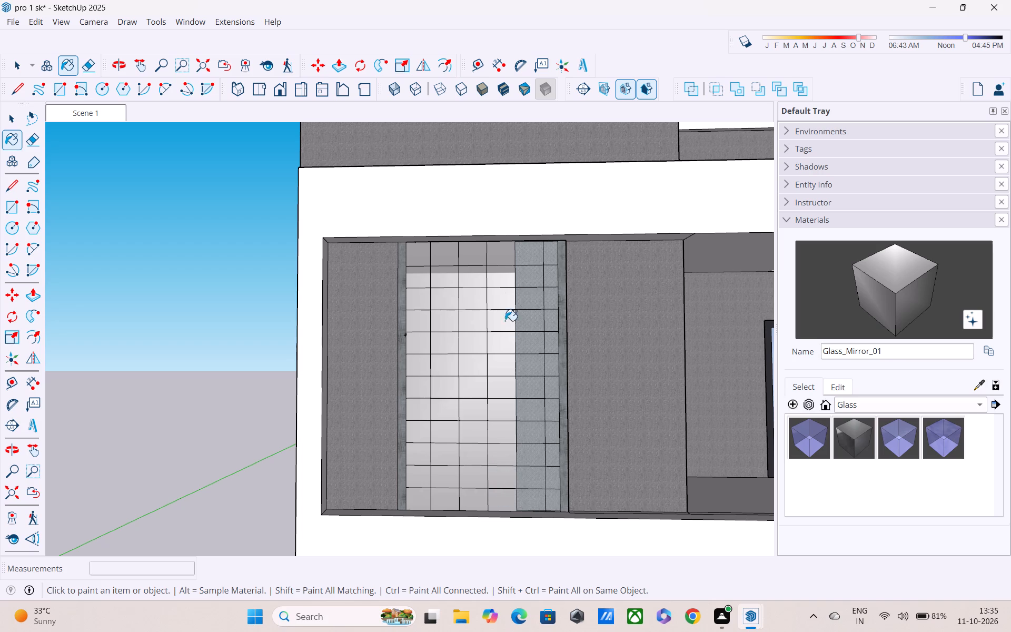
Paint all panes in the grid window's fifth column from the left with Glass_Mirror_01.
click(522, 250)
drag(522, 274, 523, 282)
drag(526, 298, 529, 307)
drag(529, 316, 529, 335)
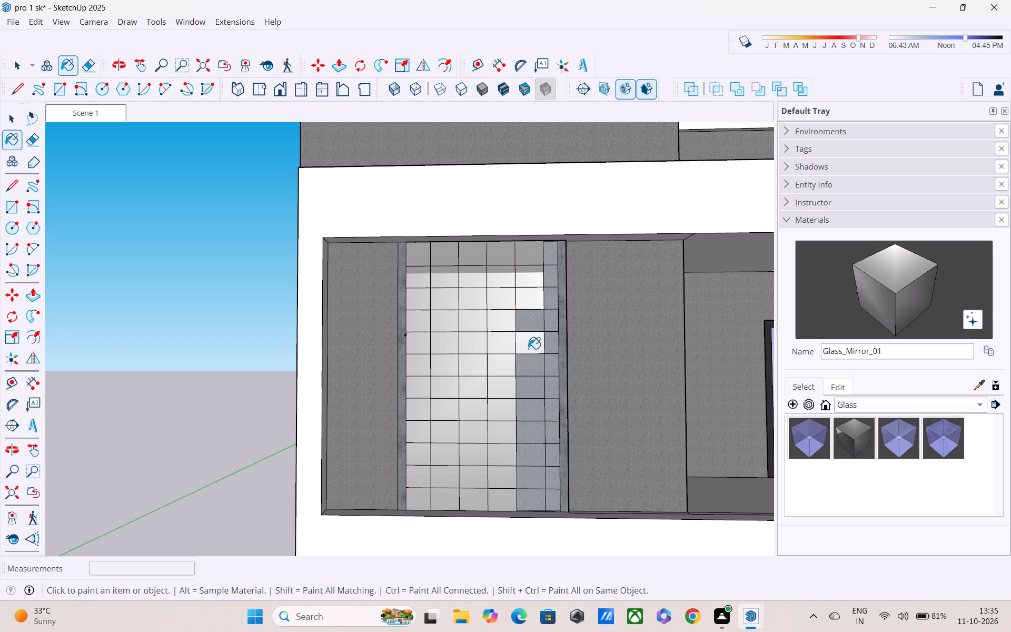
click(528, 349)
click(522, 328)
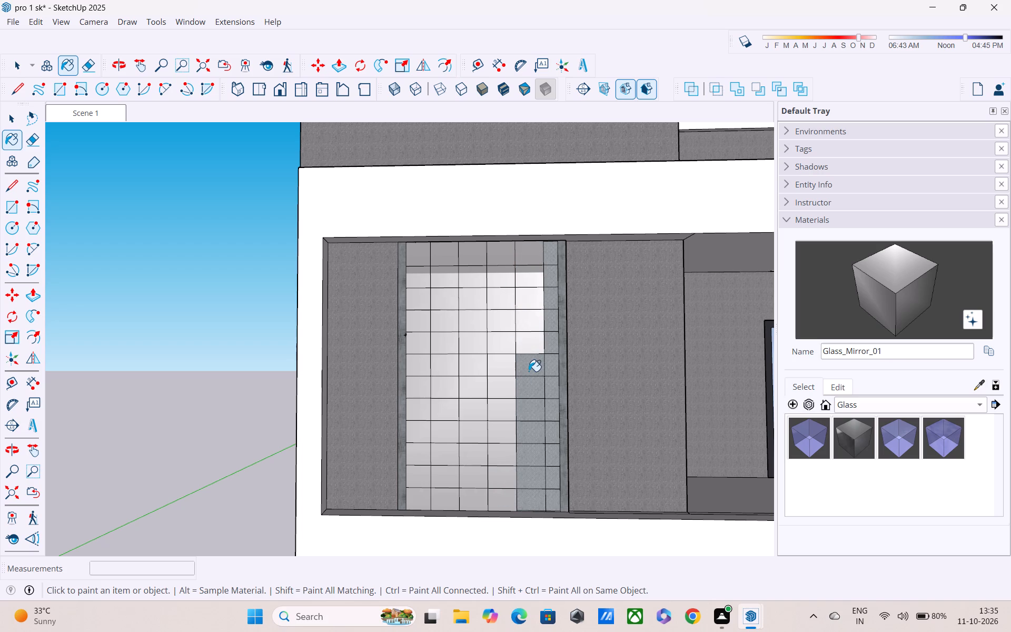
click(529, 371)
drag(528, 388, 527, 393)
click(524, 413)
drag(523, 425, 523, 440)
click(523, 444)
click(523, 460)
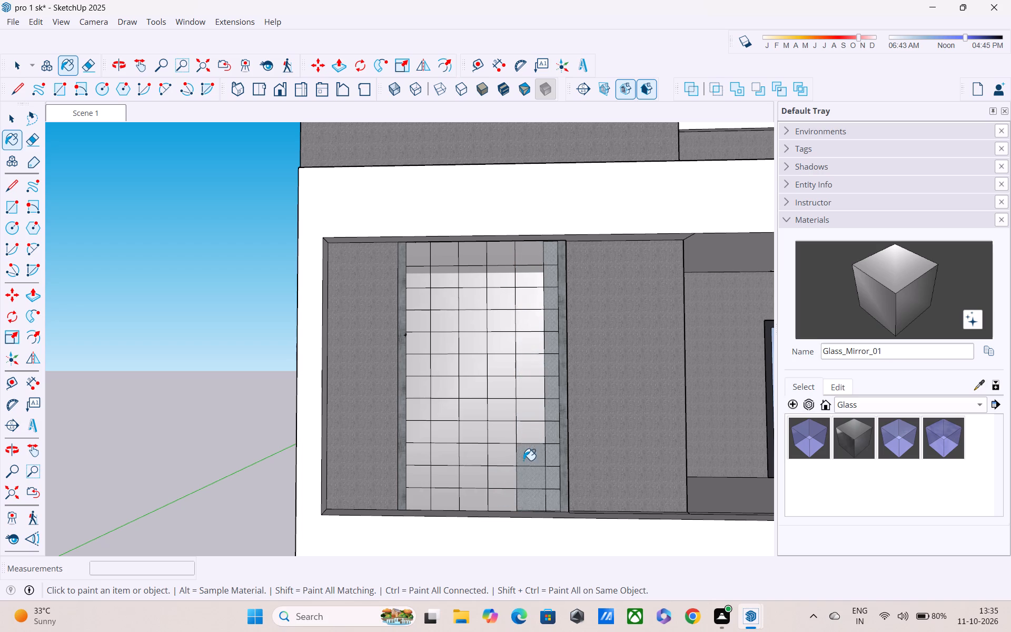
click(521, 490)
click(521, 480)
Paint the upper six panes of the grid window's narrow rightmost column with Glass_Mirror_01.
click(543, 252)
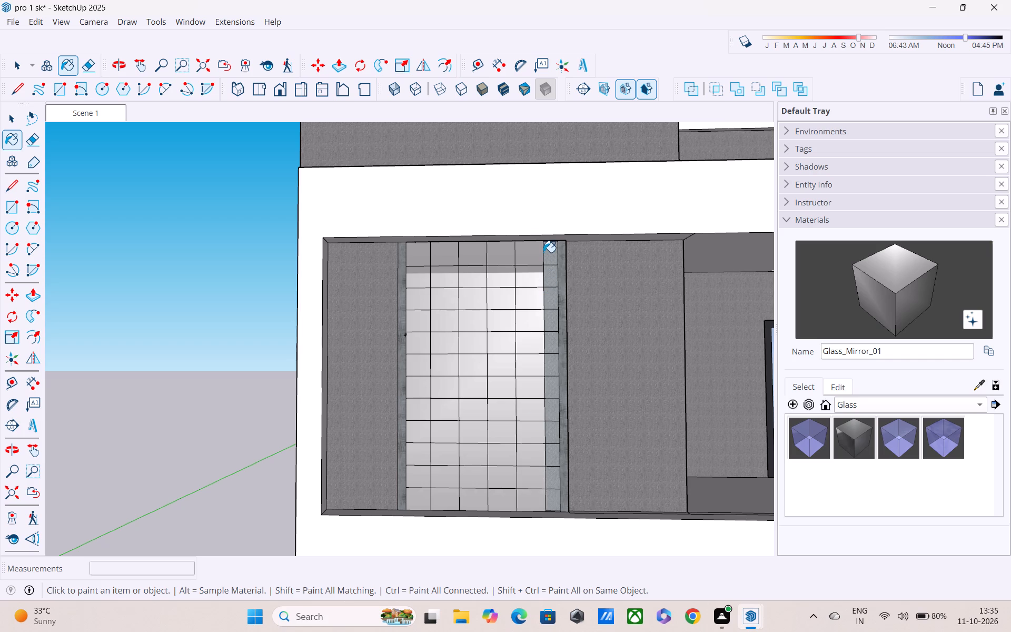
click(553, 254)
drag(553, 266, 553, 272)
click(553, 280)
drag(553, 293, 553, 301)
drag(553, 308, 553, 330)
click(553, 330)
click(552, 340)
drag(549, 356, 548, 367)
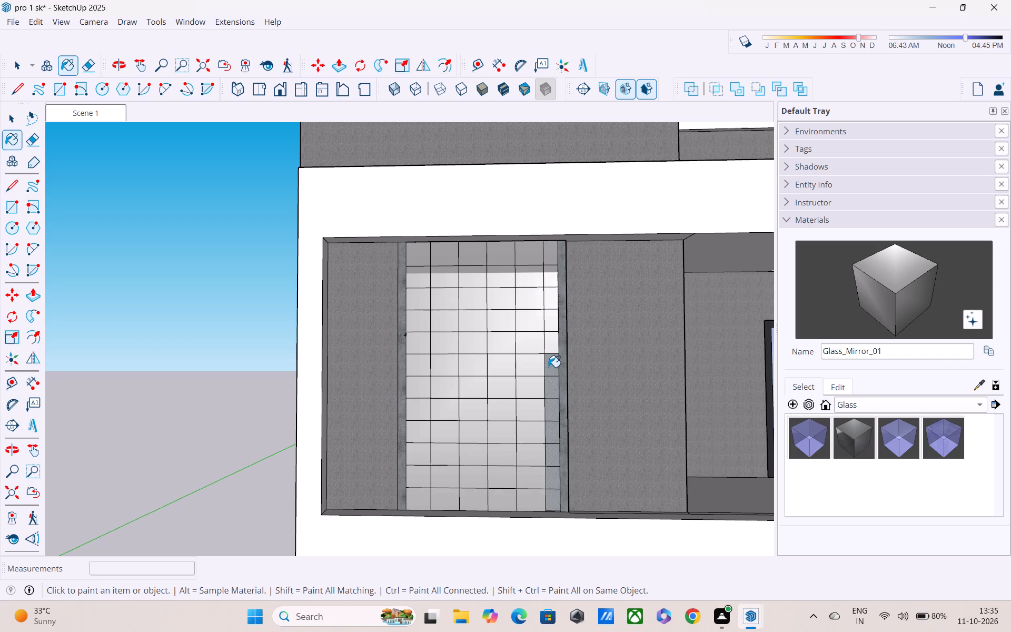
drag(548, 367, 548, 370)
drag(548, 370, 548, 379)
Paint the lower six panes of the grid window's narrow rightmost column with Glass_Mirror_01.
click(548, 387)
click(547, 406)
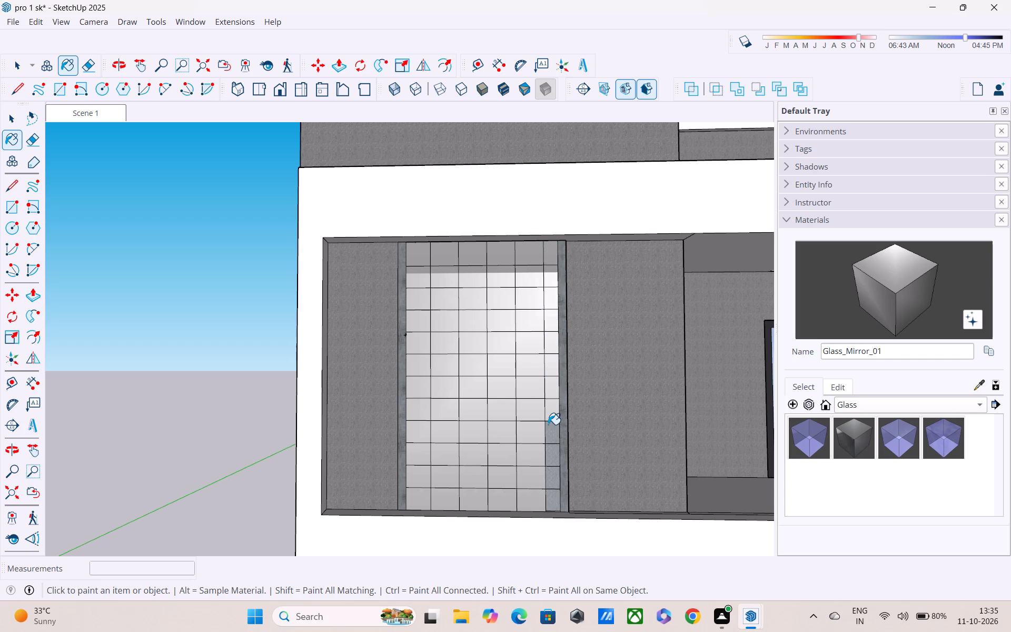
click(549, 426)
click(550, 447)
drag(549, 461, 548, 467)
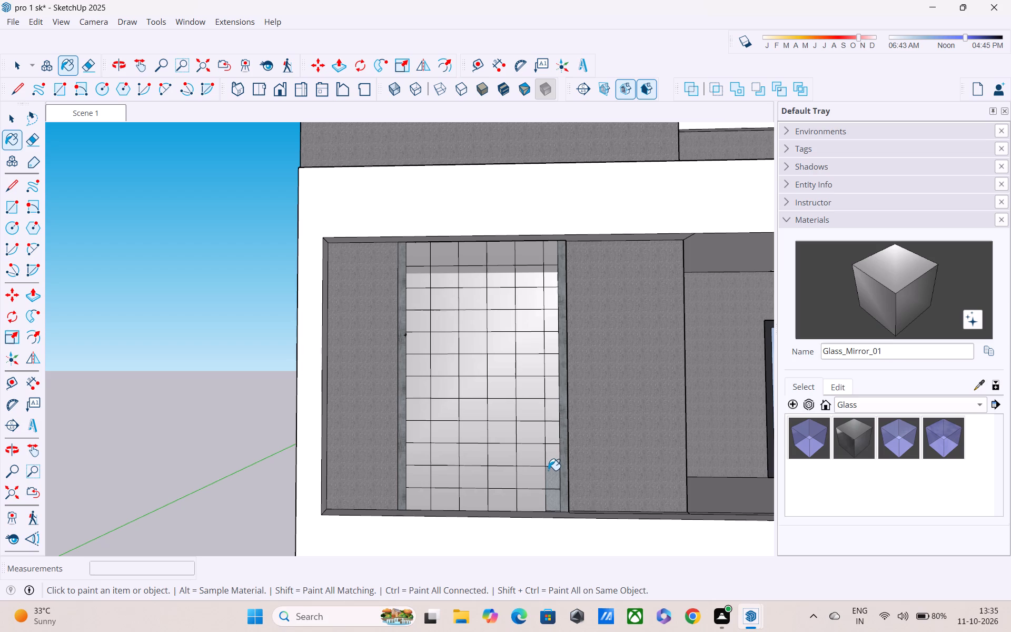
click(548, 477)
click(551, 497)
Examine the repainted grid window within the front, and the brick-textured ground-floor wall below it up close.
middle_drag(556, 398, 635, 398)
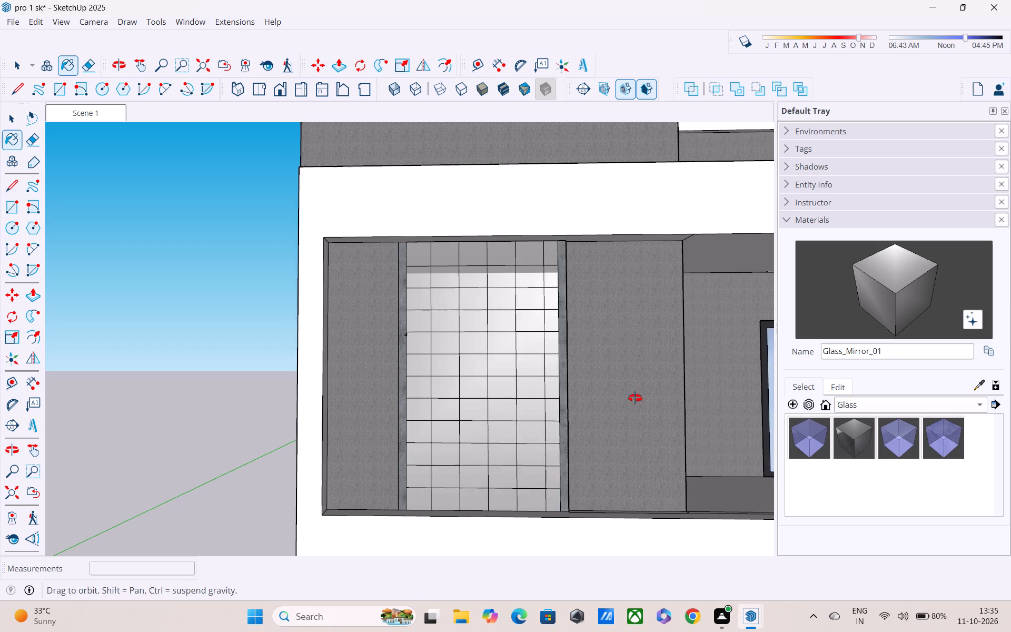
middle_drag(635, 398, 652, 397)
scroll(616, 374, down, 3)
middle_drag(561, 376, 375, 367)
scroll(411, 369, down, 3)
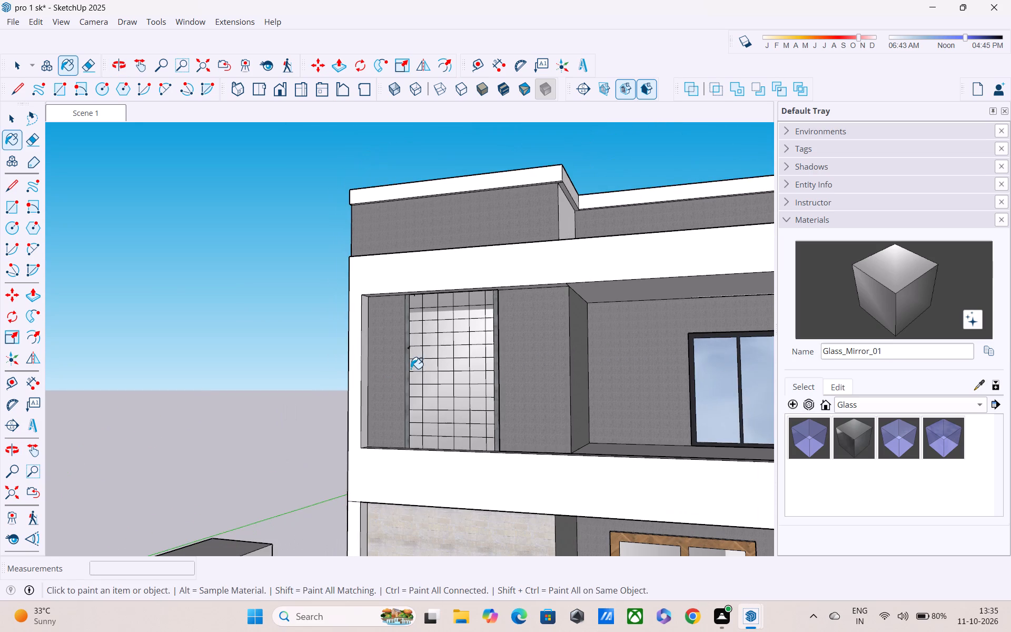
scroll(522, 377, down, 1)
middle_drag(546, 399, 630, 449)
scroll(579, 412, down, 1)
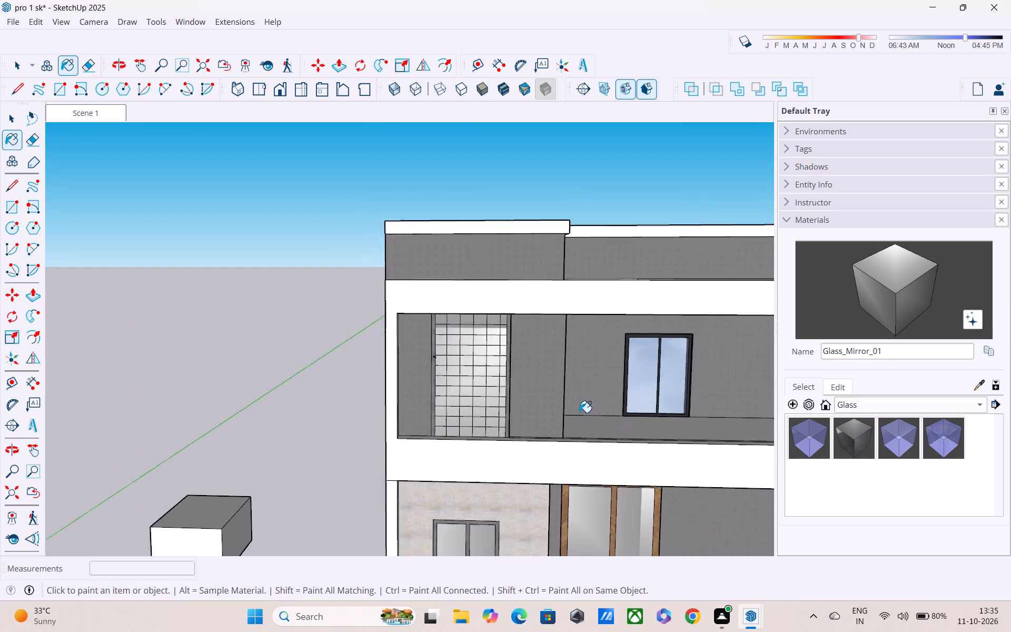
scroll(579, 412, down, 2)
middle_drag(557, 424, 540, 393)
scroll(531, 478, up, 10)
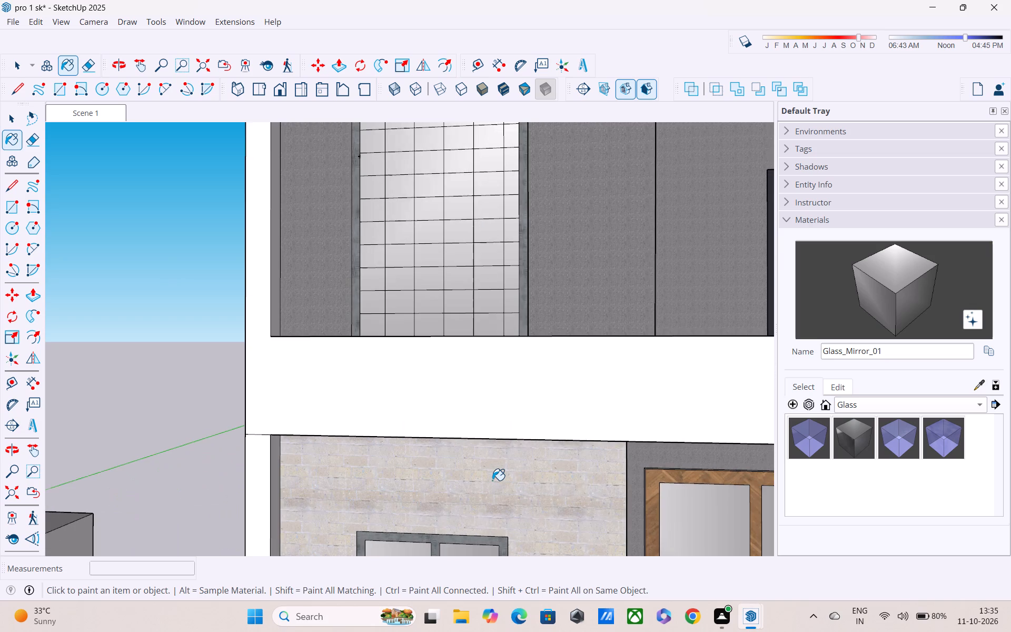
middle_drag(492, 476, 491, 415)
scroll(490, 433, up, 5)
middle_drag(484, 496, 477, 440)
scroll(474, 447, up, 3)
key(Escape)
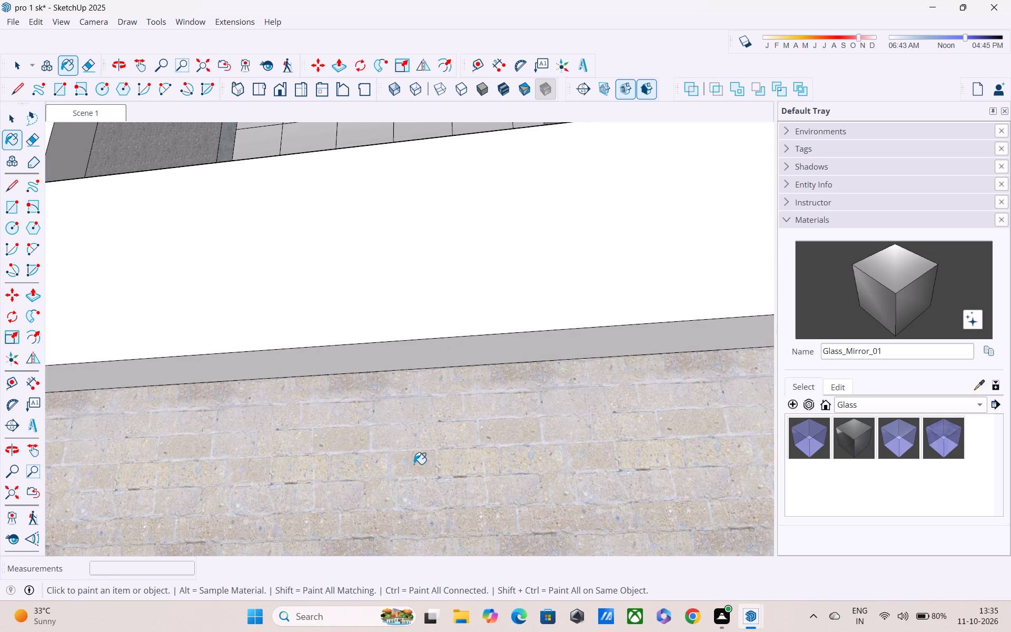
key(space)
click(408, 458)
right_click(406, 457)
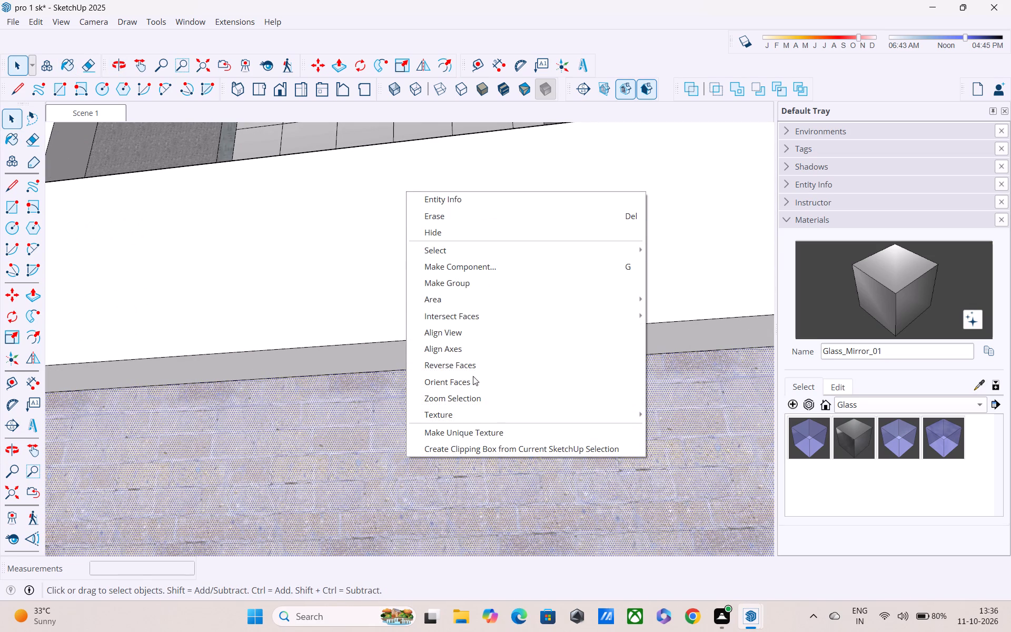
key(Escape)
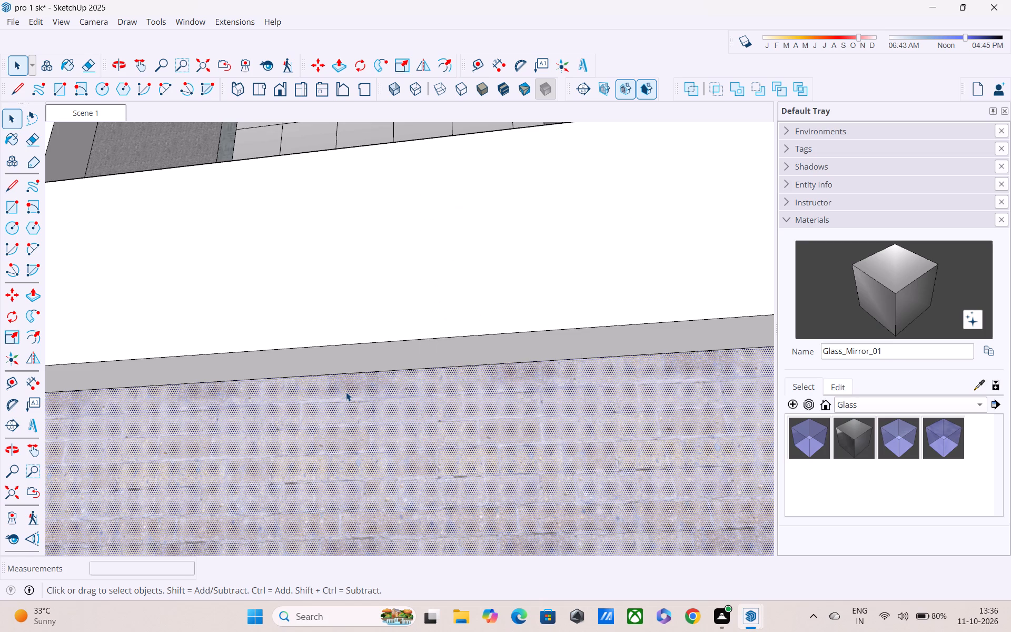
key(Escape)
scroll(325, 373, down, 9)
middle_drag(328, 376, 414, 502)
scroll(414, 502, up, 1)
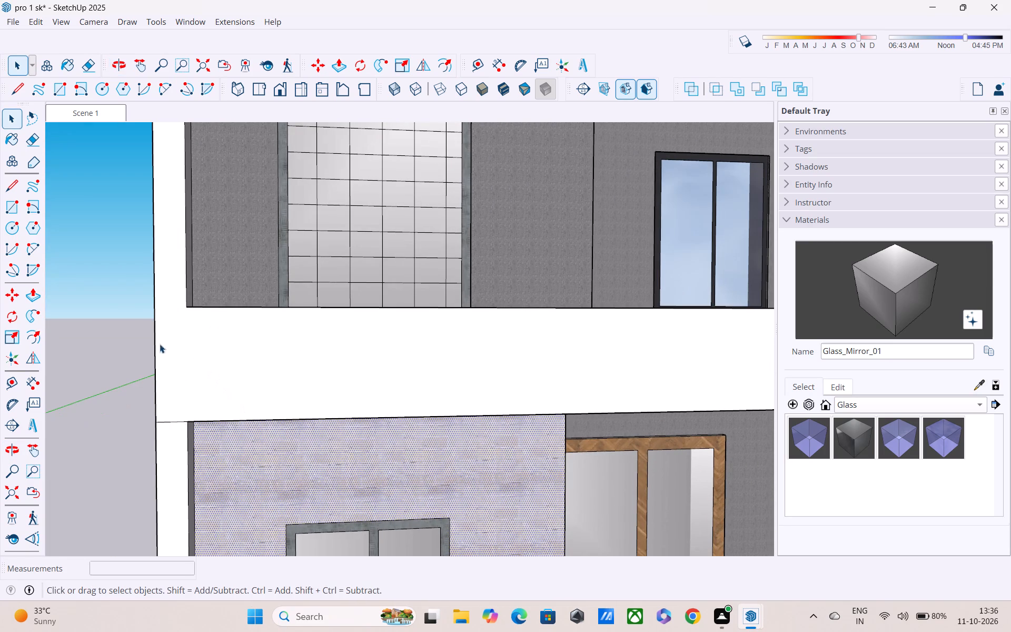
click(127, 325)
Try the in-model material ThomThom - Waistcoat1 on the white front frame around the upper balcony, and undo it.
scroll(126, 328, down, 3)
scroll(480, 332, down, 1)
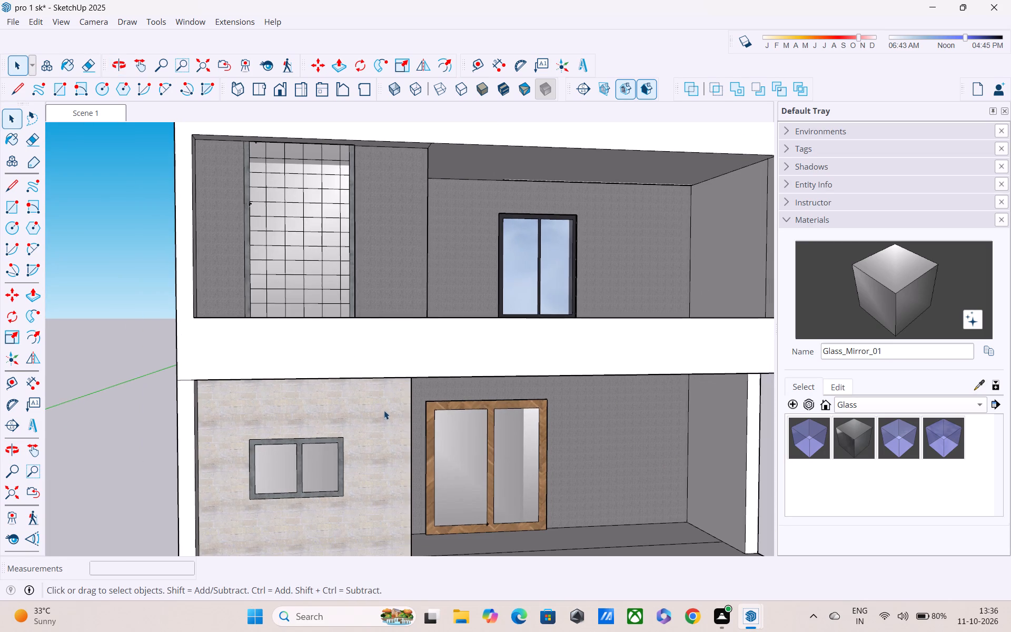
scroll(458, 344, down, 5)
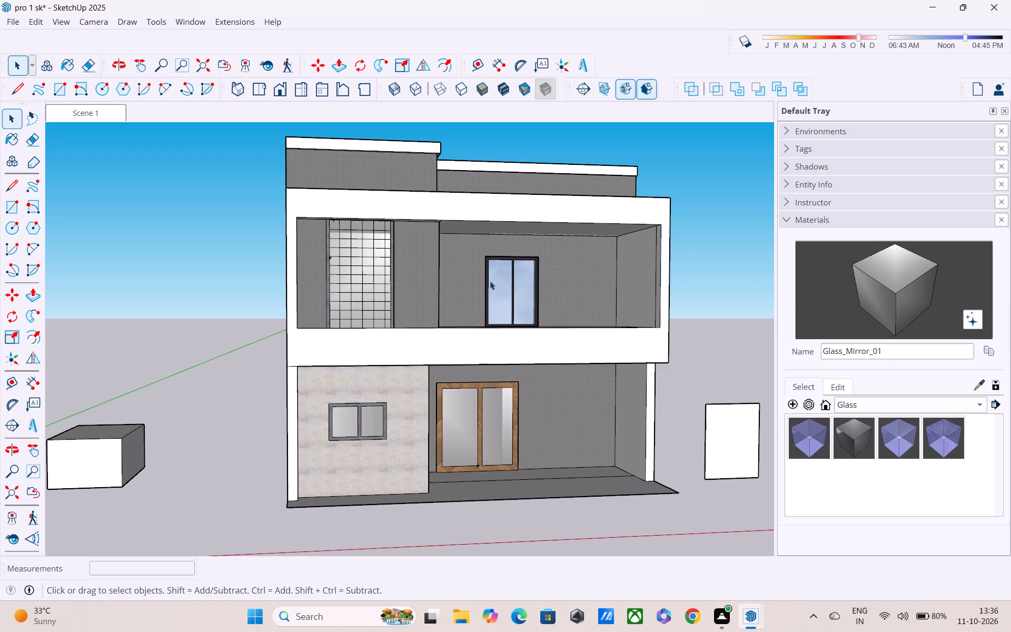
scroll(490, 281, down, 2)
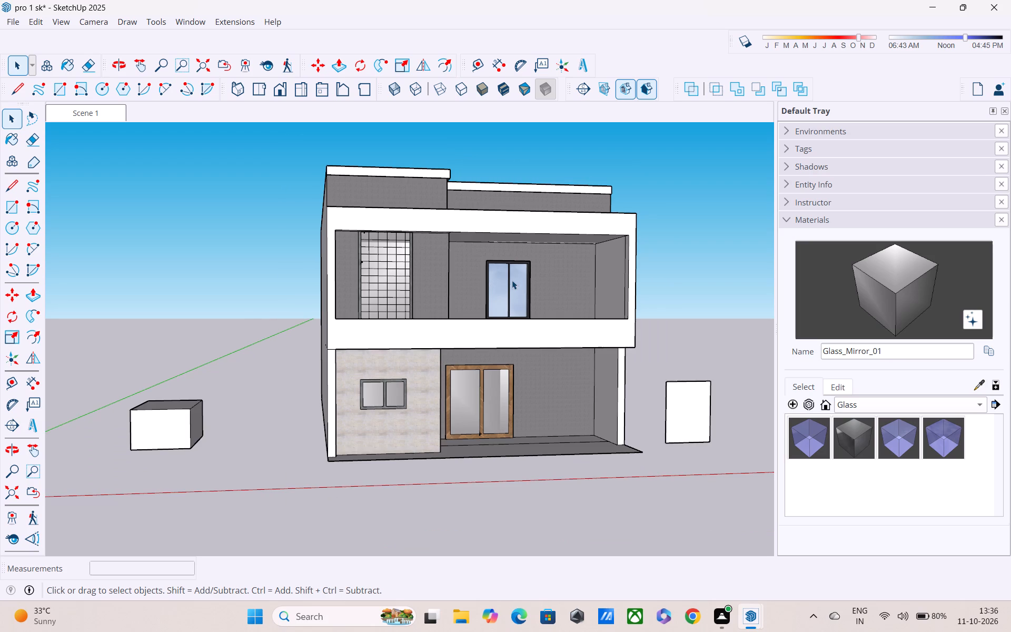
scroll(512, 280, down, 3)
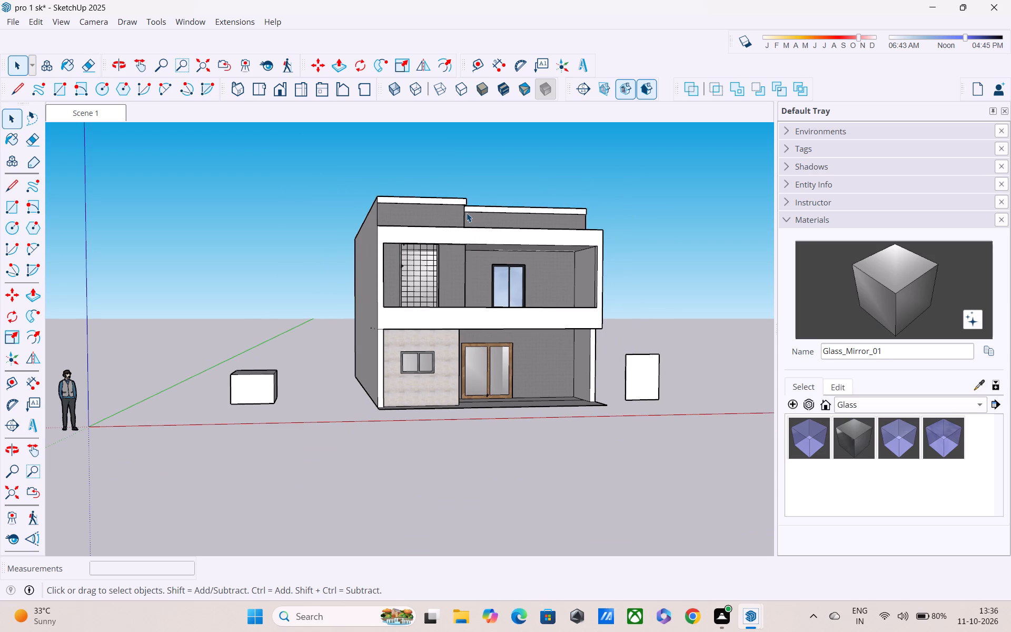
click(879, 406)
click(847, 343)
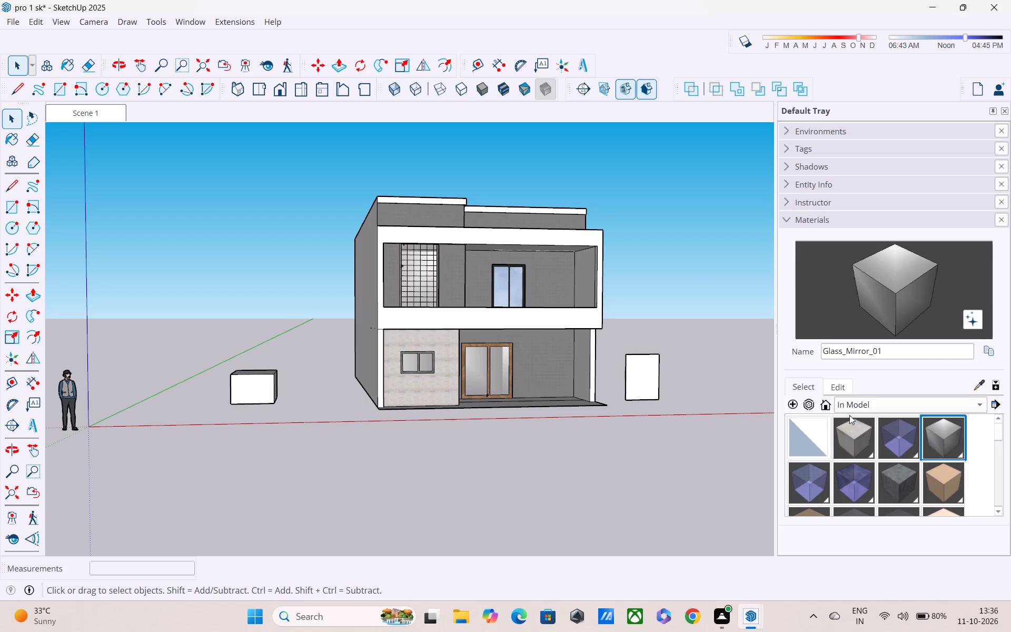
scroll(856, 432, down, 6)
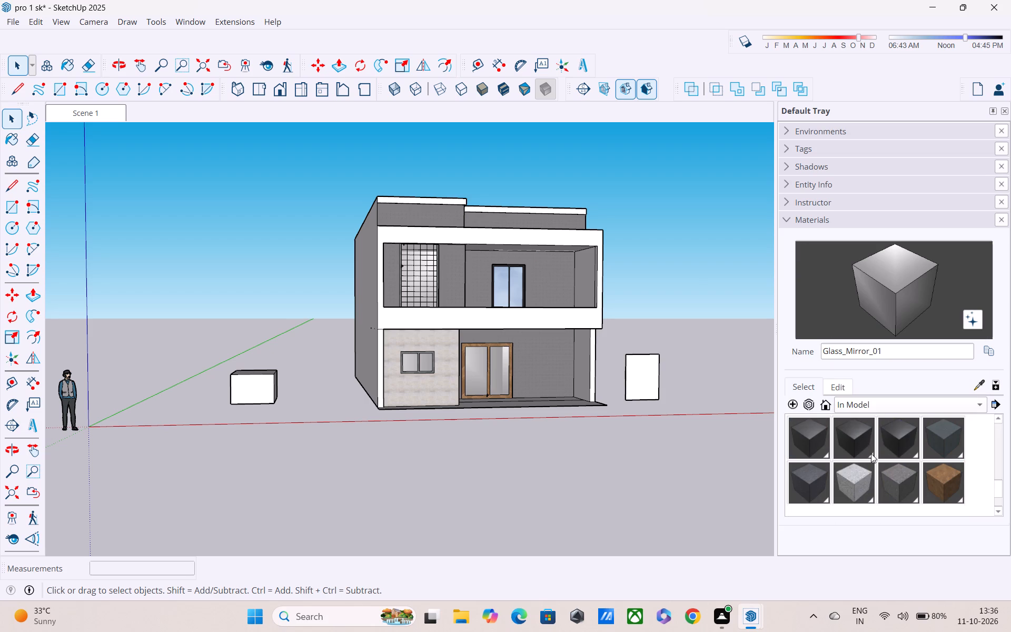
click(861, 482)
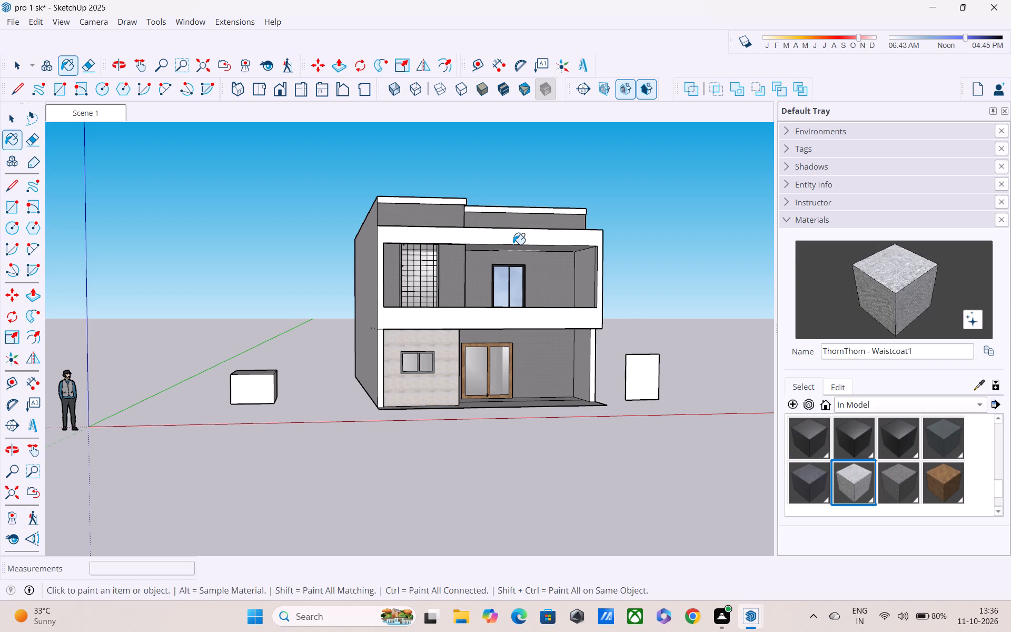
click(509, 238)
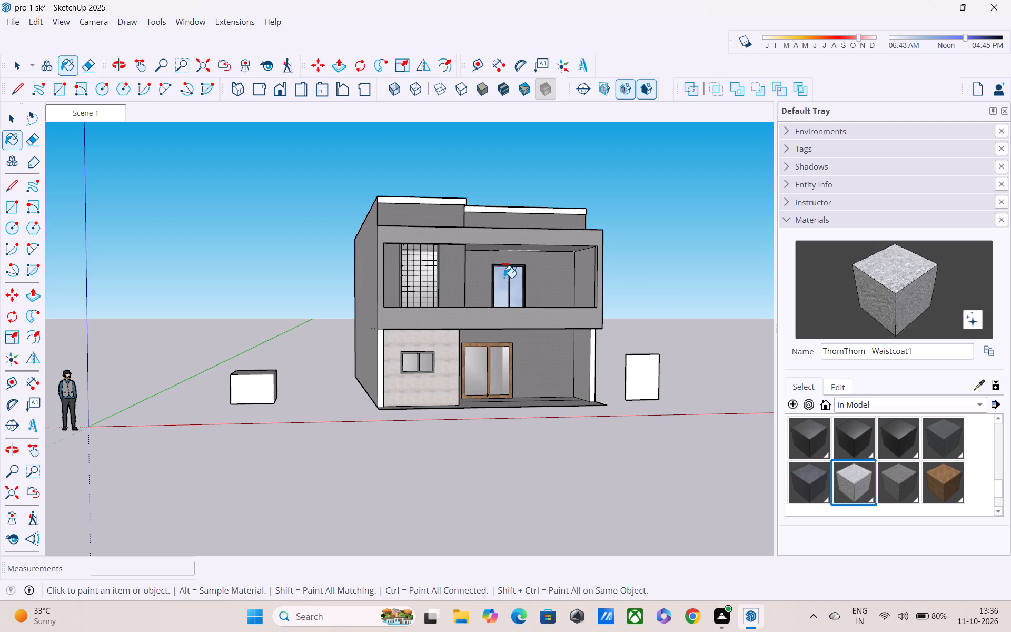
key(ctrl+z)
Paint the front frame around the upper balcony with the in-model Default material.
scroll(819, 428, up, 4)
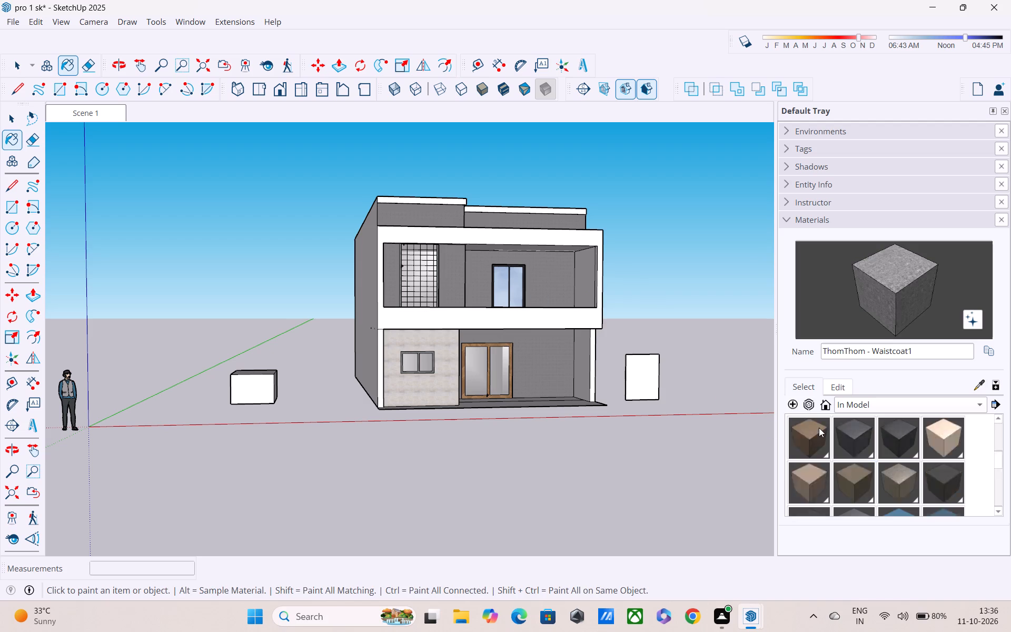
scroll(819, 429, up, 3)
click(820, 431)
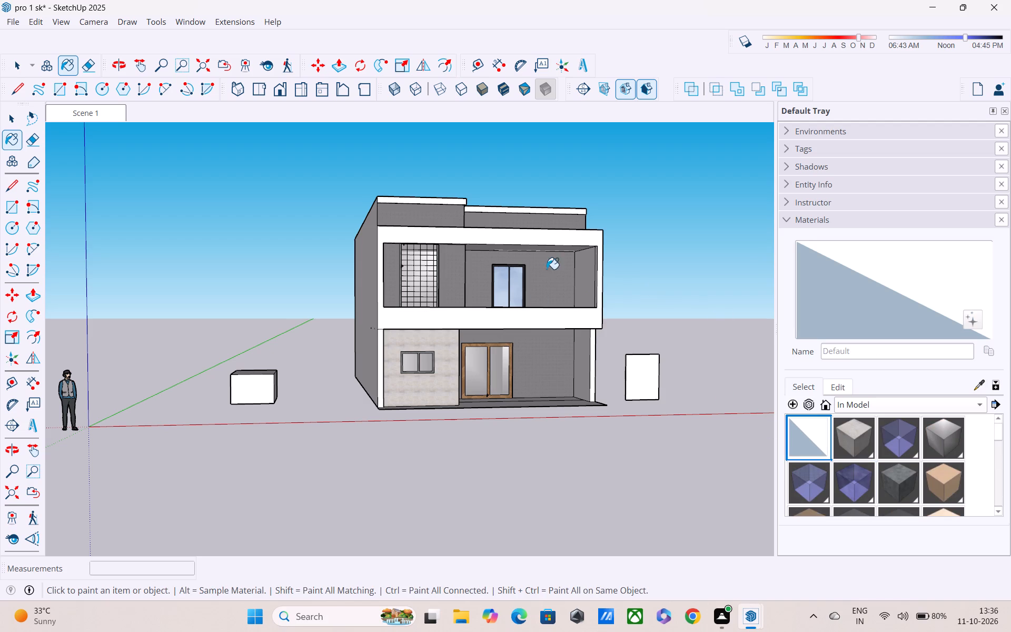
click(525, 241)
Examine the house's front, balcony and ground-floor entrance from raised and oblique angles.
middle_drag(513, 301, 509, 391)
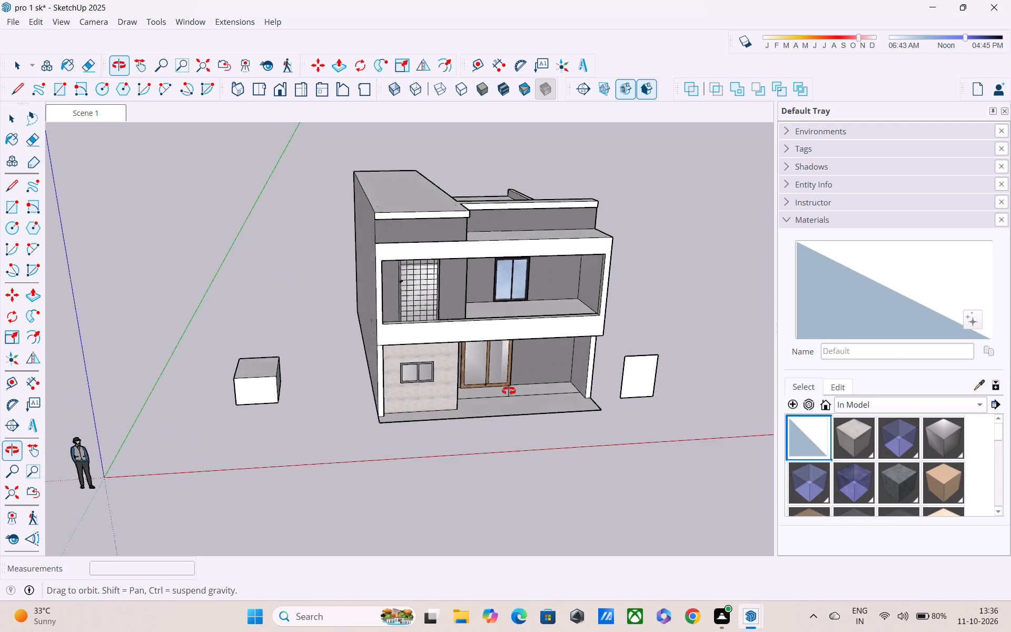
middle_drag(509, 391, 501, 393)
middle_drag(487, 333, 408, 317)
scroll(407, 376, up, 2)
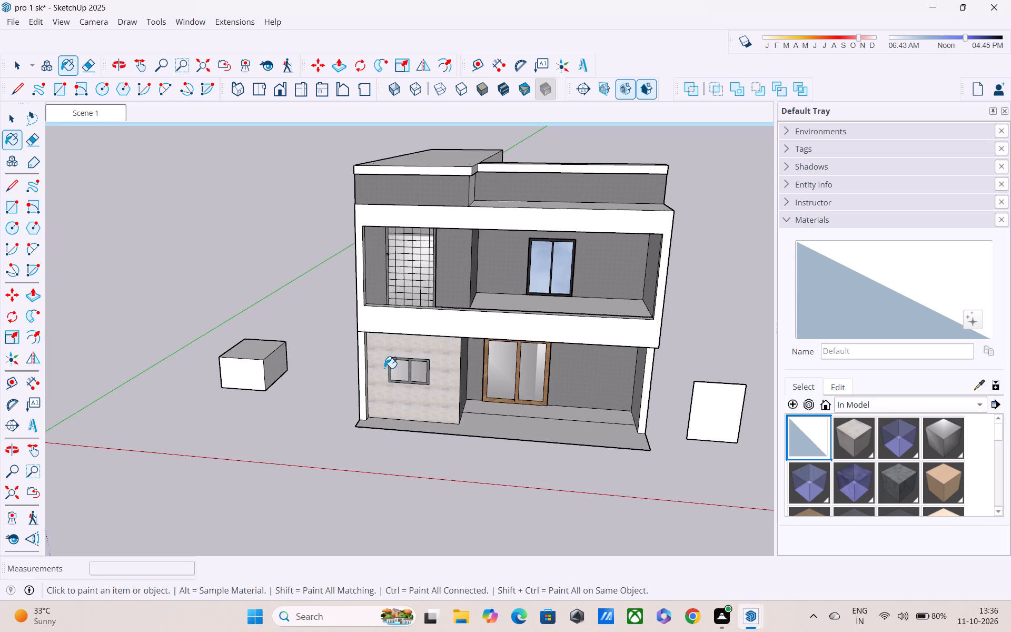
scroll(384, 366, down, 1)
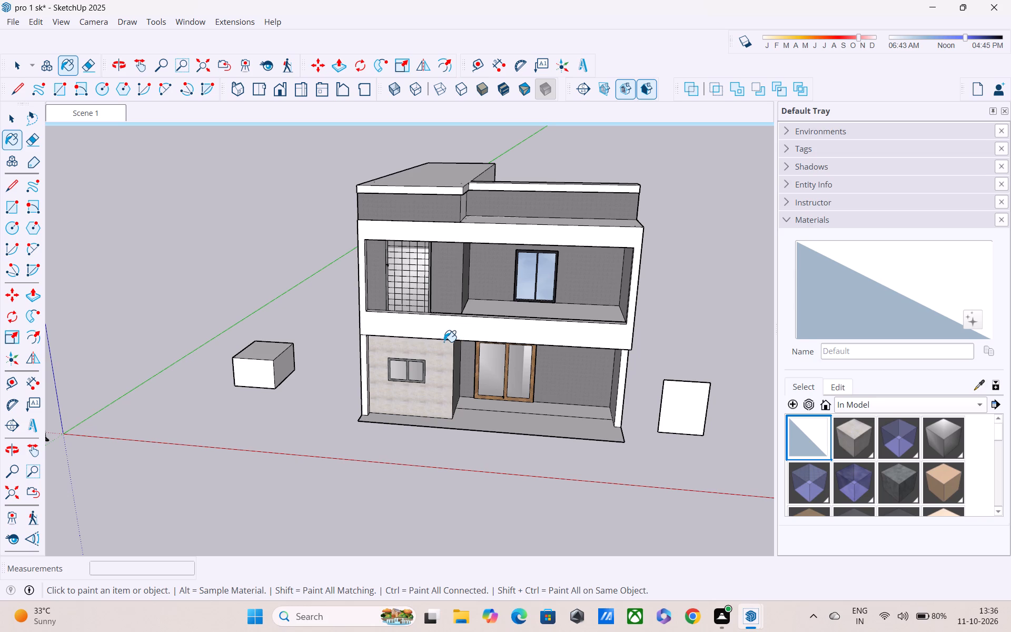
middle_drag(444, 342, 285, 342)
scroll(296, 322, up, 1)
scroll(463, 293, up, 2)
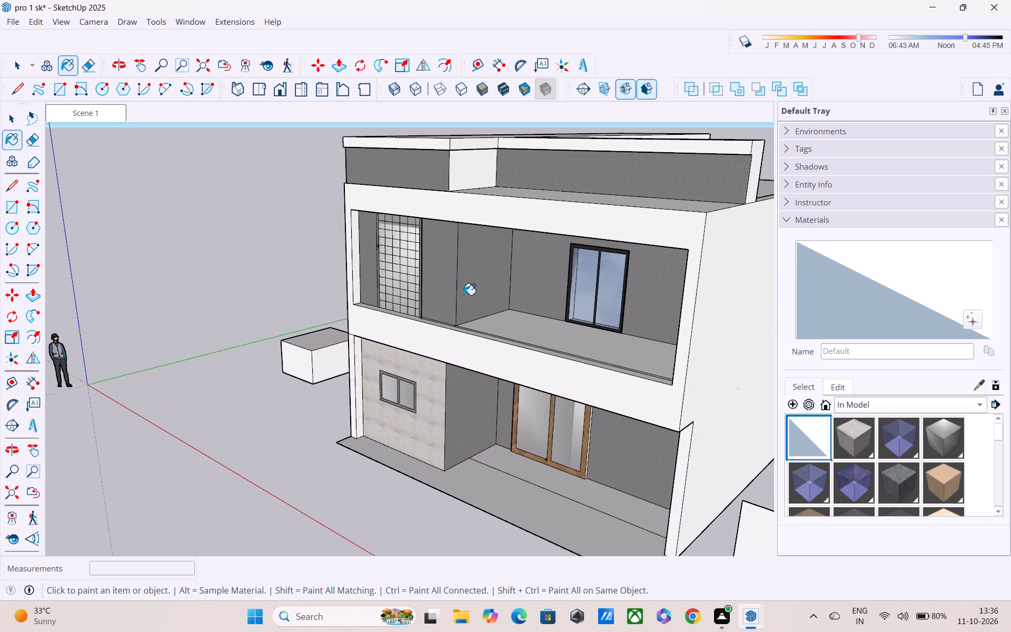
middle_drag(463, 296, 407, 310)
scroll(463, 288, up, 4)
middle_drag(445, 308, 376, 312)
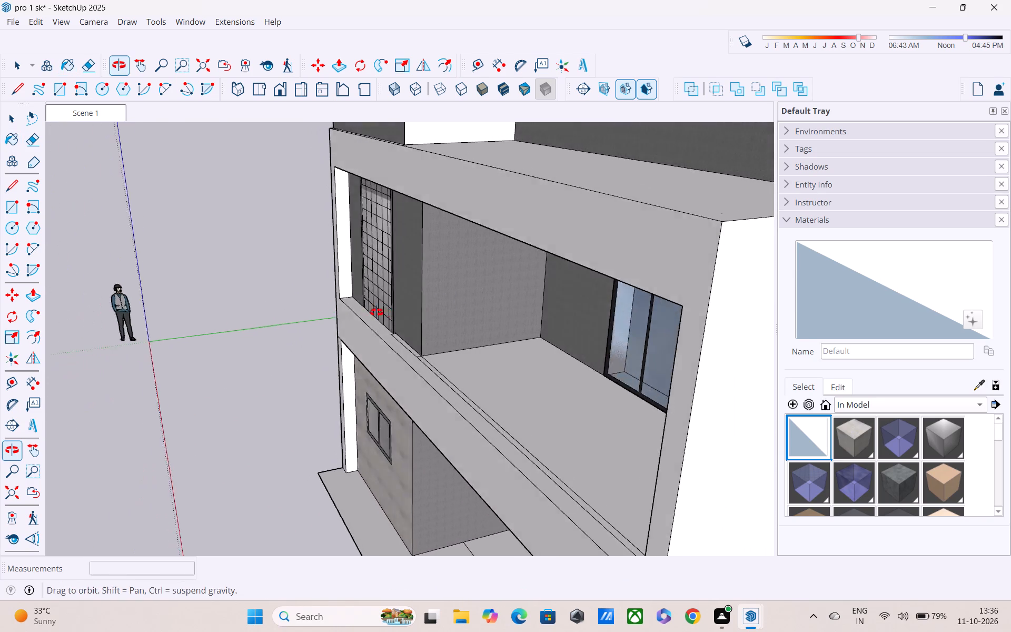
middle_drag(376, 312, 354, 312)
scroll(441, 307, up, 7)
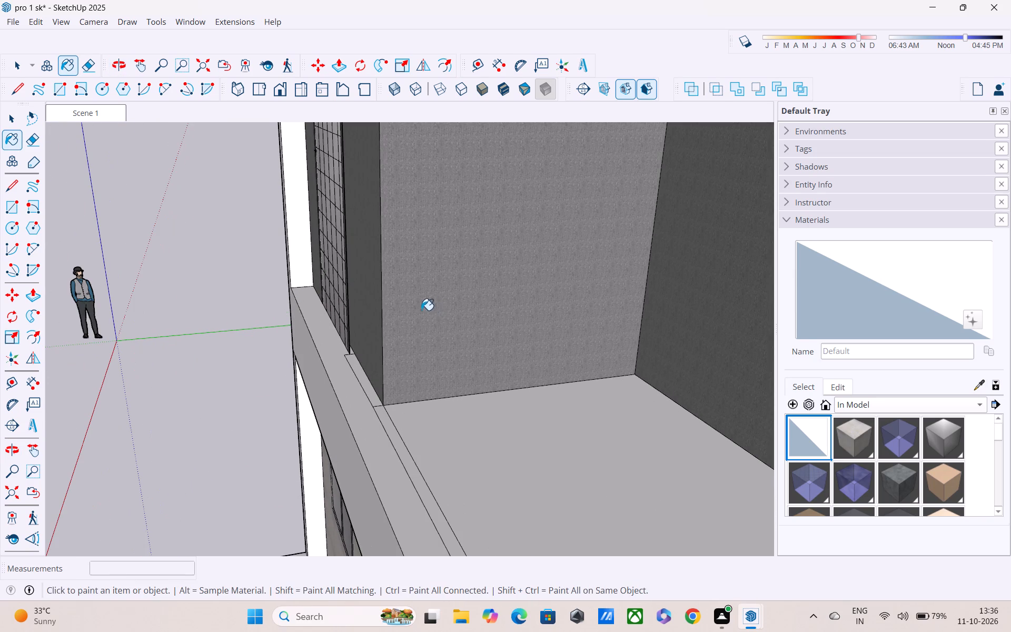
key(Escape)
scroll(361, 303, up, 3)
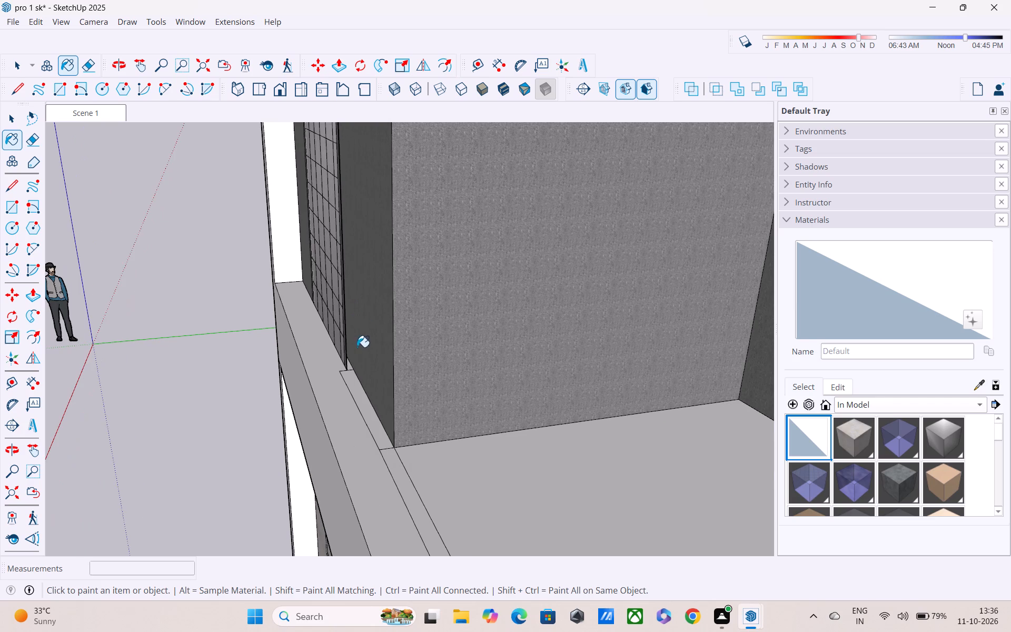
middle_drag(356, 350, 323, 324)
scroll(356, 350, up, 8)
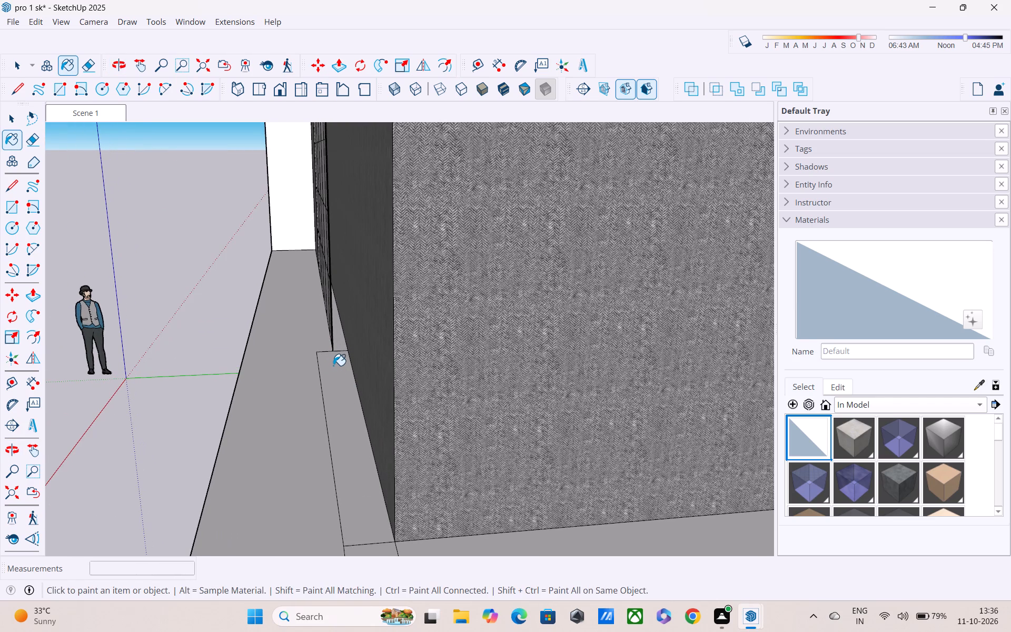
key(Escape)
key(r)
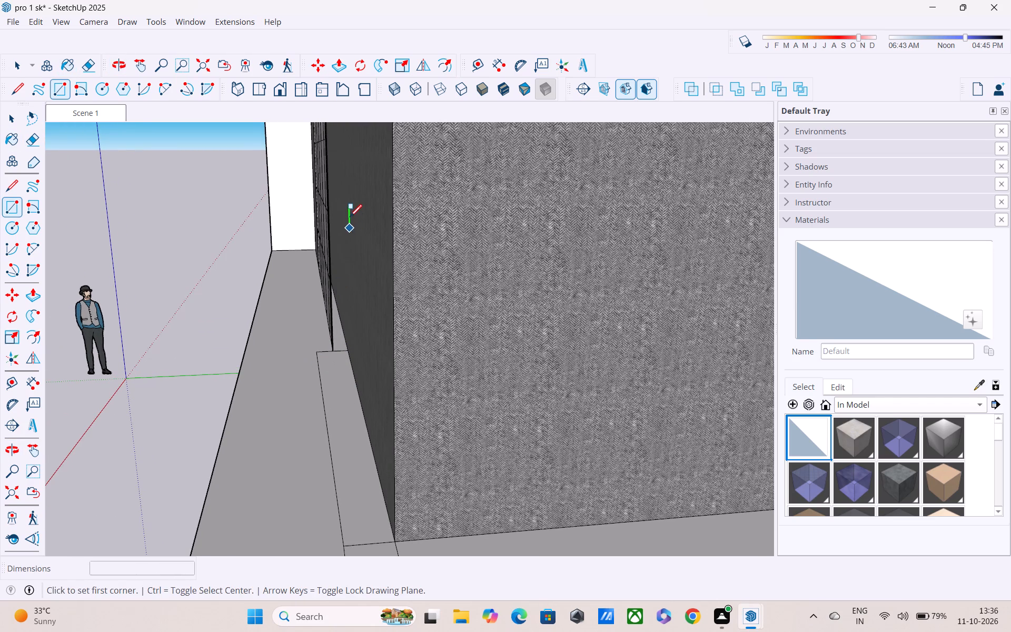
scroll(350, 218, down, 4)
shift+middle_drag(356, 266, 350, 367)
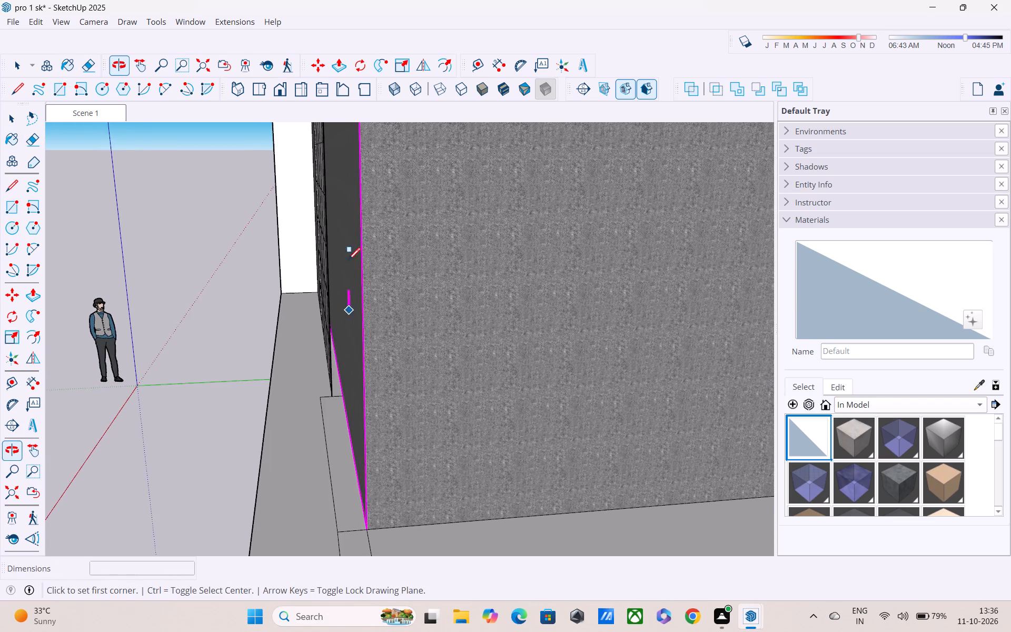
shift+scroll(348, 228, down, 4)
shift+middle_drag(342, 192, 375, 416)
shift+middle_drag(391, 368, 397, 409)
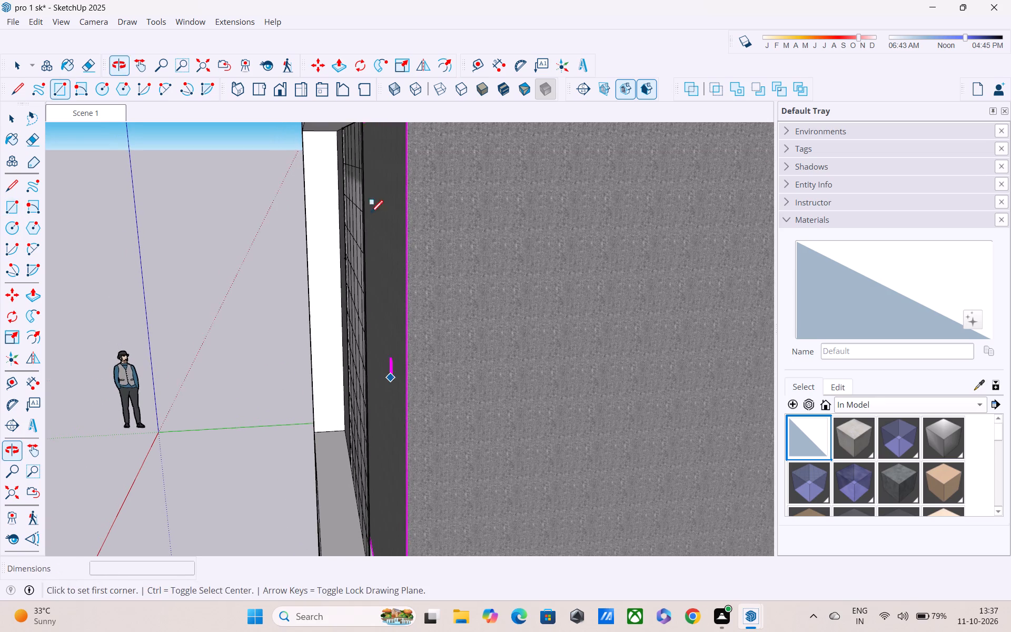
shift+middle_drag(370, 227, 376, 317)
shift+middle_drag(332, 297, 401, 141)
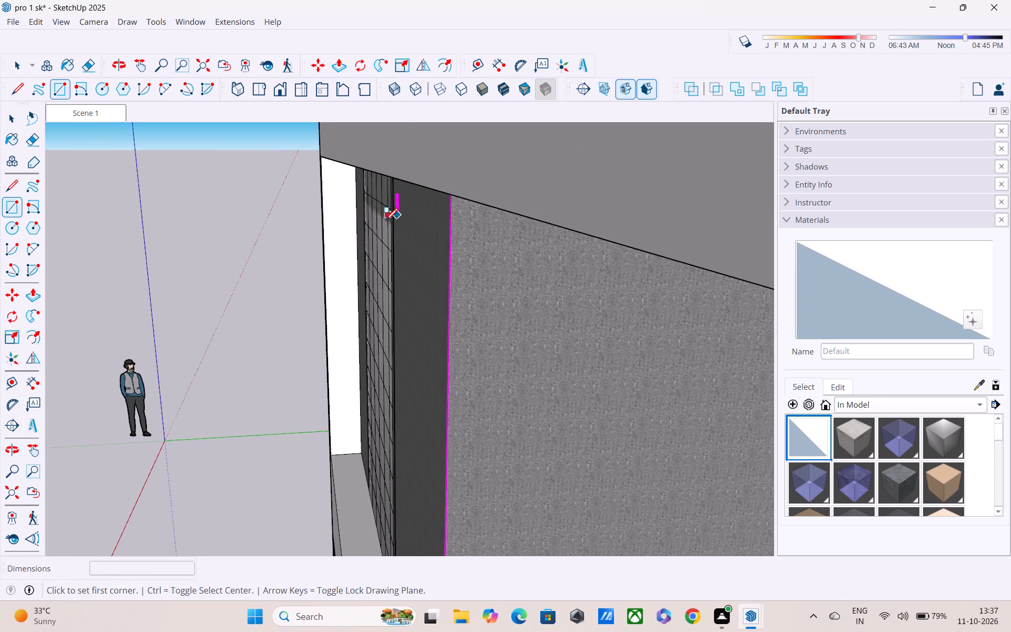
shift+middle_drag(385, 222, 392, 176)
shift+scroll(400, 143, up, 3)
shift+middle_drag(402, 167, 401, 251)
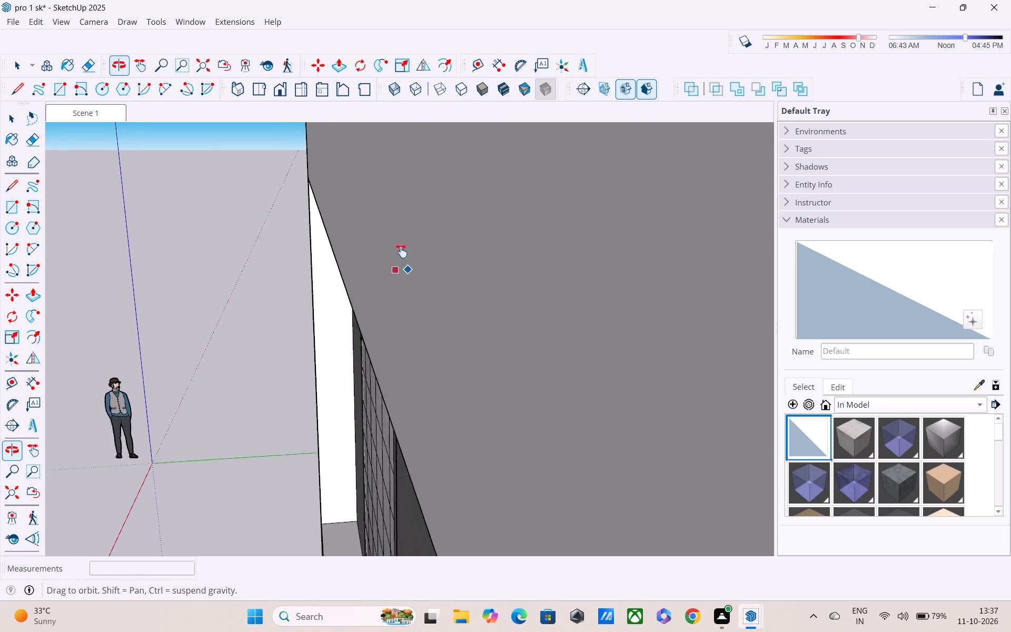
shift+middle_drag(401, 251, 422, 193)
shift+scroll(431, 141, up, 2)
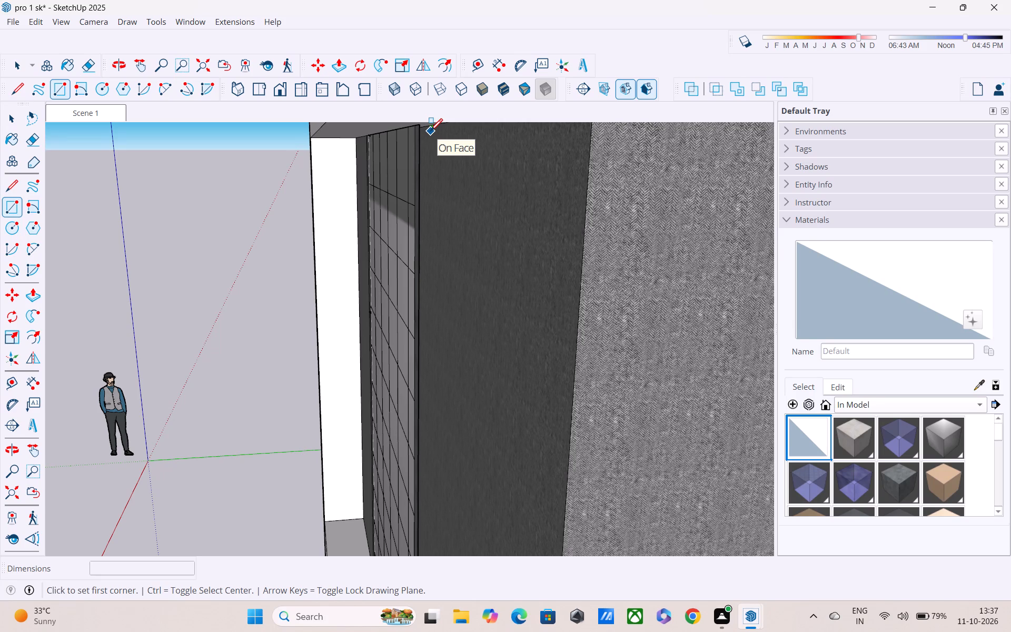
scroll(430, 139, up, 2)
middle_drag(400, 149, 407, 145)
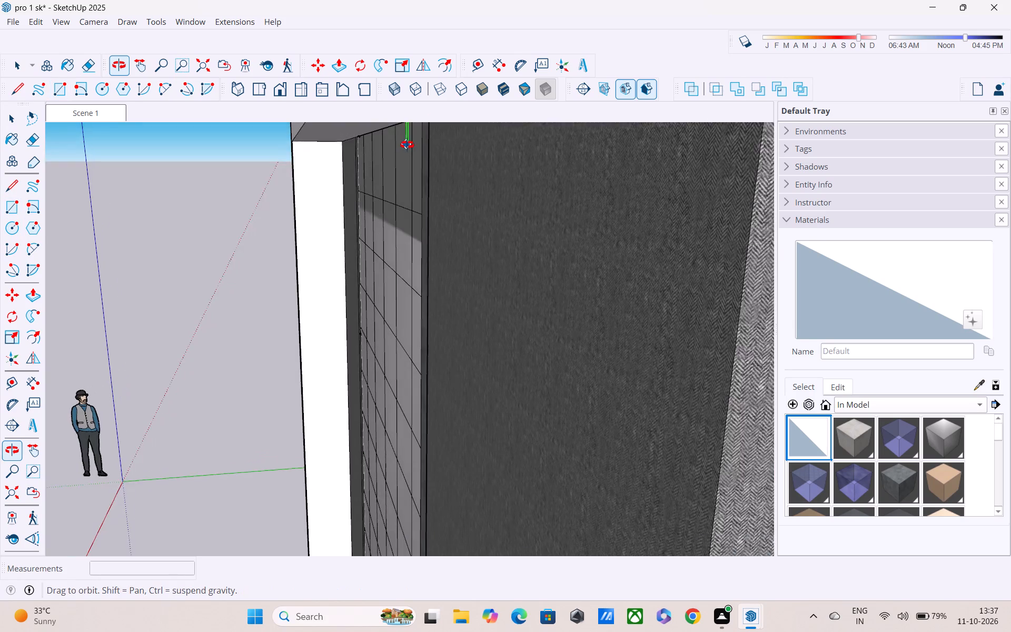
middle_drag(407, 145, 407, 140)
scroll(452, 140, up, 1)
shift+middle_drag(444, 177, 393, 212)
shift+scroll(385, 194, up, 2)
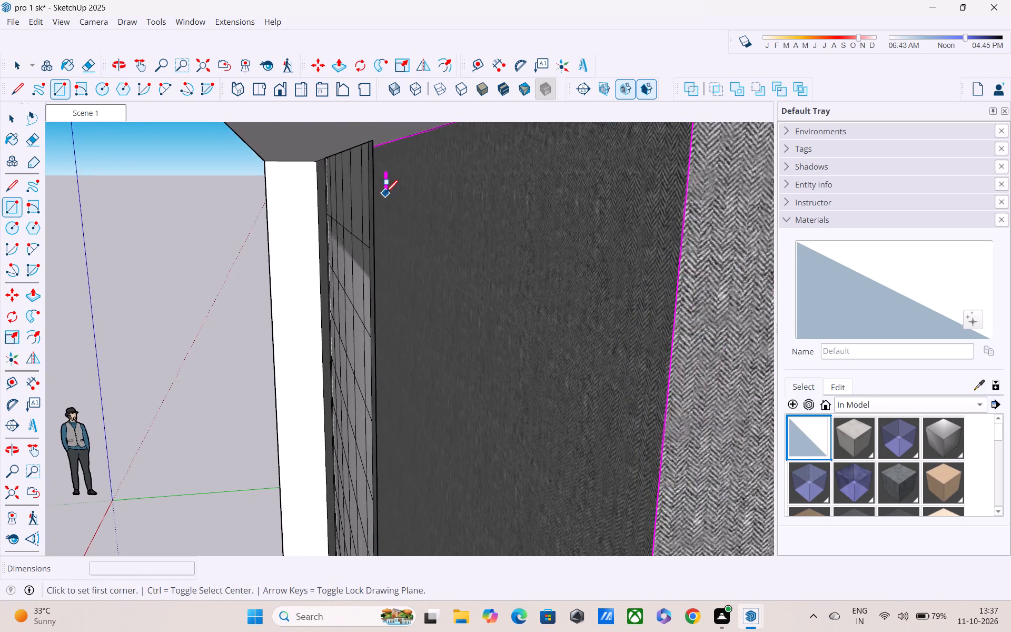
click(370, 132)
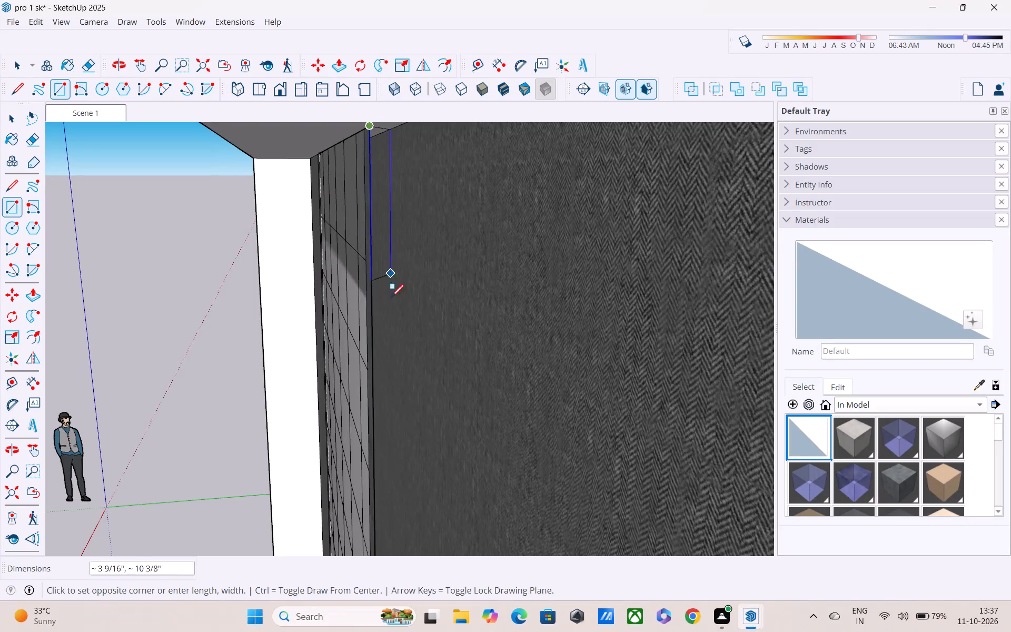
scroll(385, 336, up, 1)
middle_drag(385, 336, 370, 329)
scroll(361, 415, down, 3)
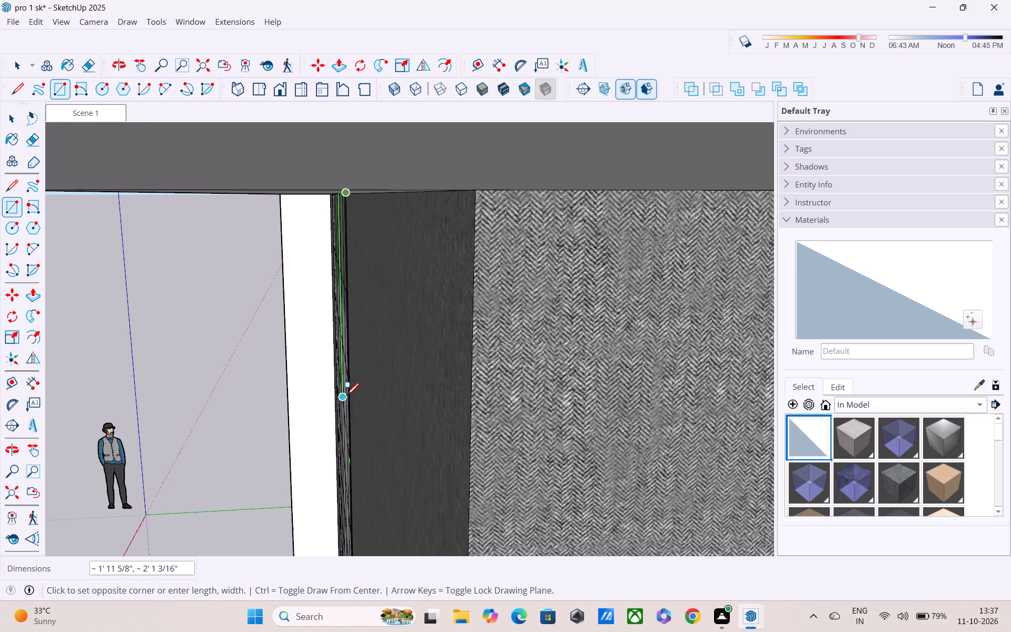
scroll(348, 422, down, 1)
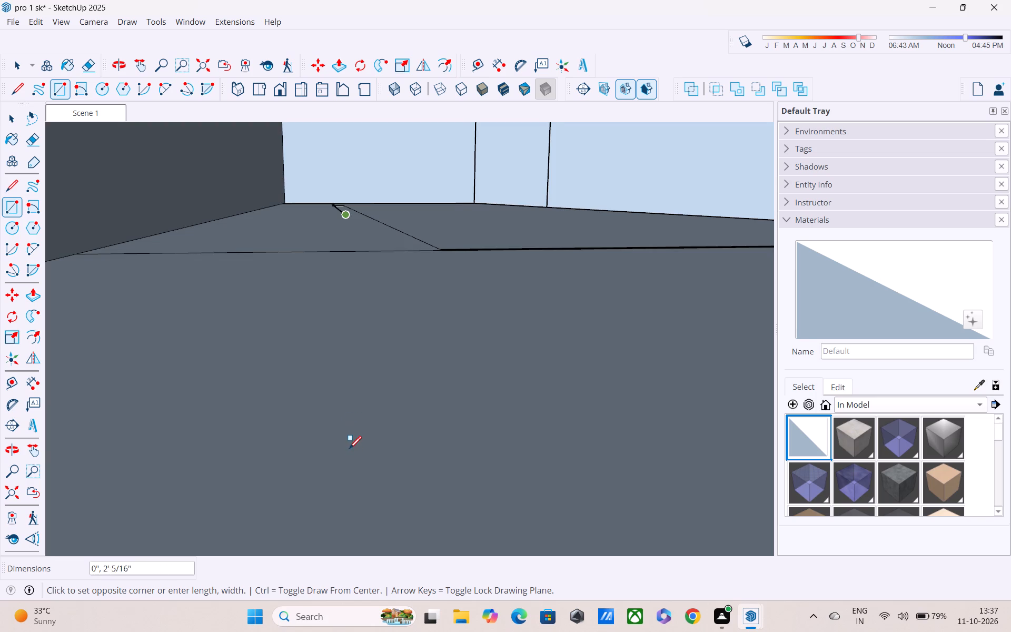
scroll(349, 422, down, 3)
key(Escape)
Draw a thin vertical rectangle about 1 7/16" by 8' 2" along the side of the grid window's frame, next to the dark balcony wall.
scroll(344, 430, down, 3)
shift+middle_drag(354, 511, 433, 191)
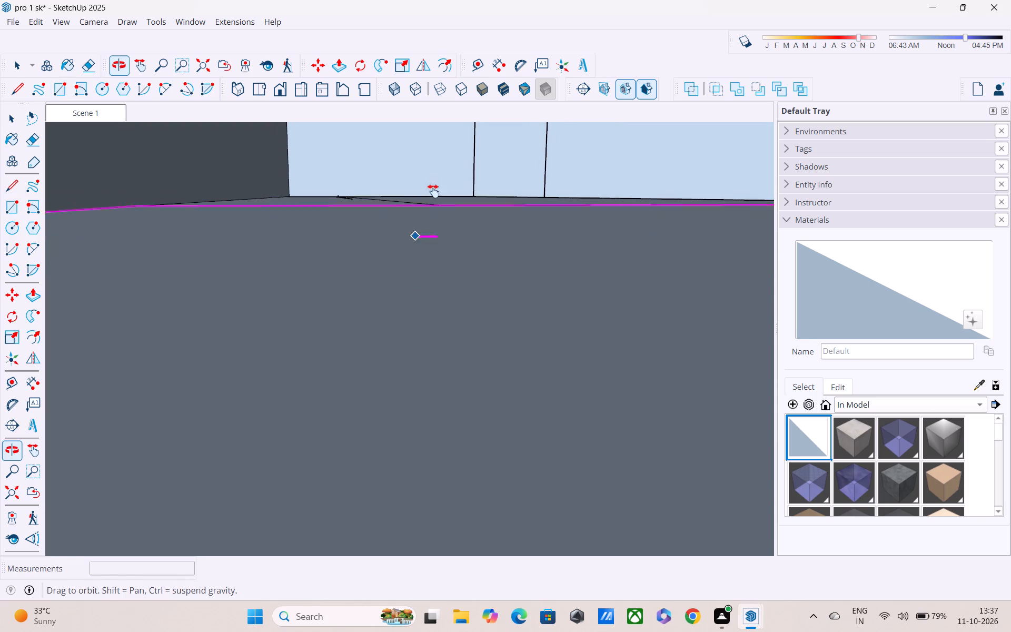
shift+middle_drag(433, 191, 446, 169)
scroll(451, 187, down, 4)
middle_drag(385, 318, 412, 257)
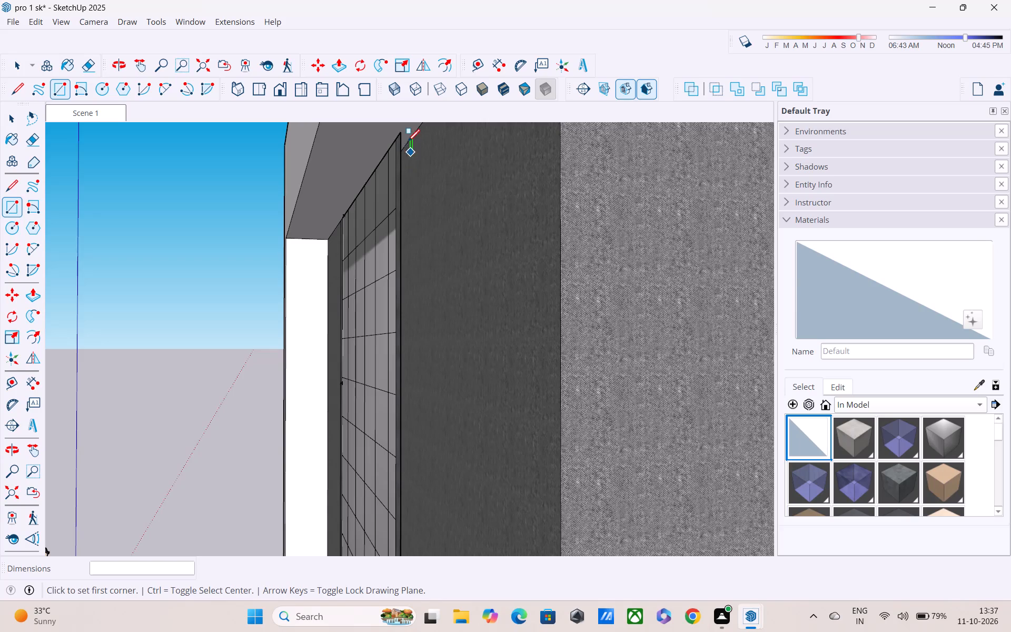
middle_drag(407, 141, 389, 143)
scroll(389, 143, up, 3)
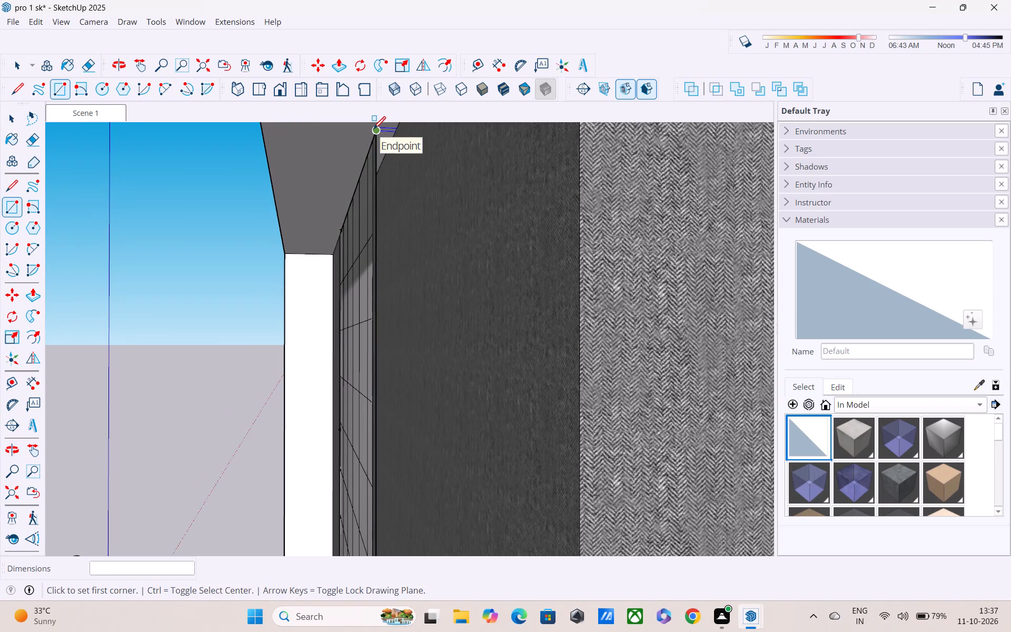
click(373, 130)
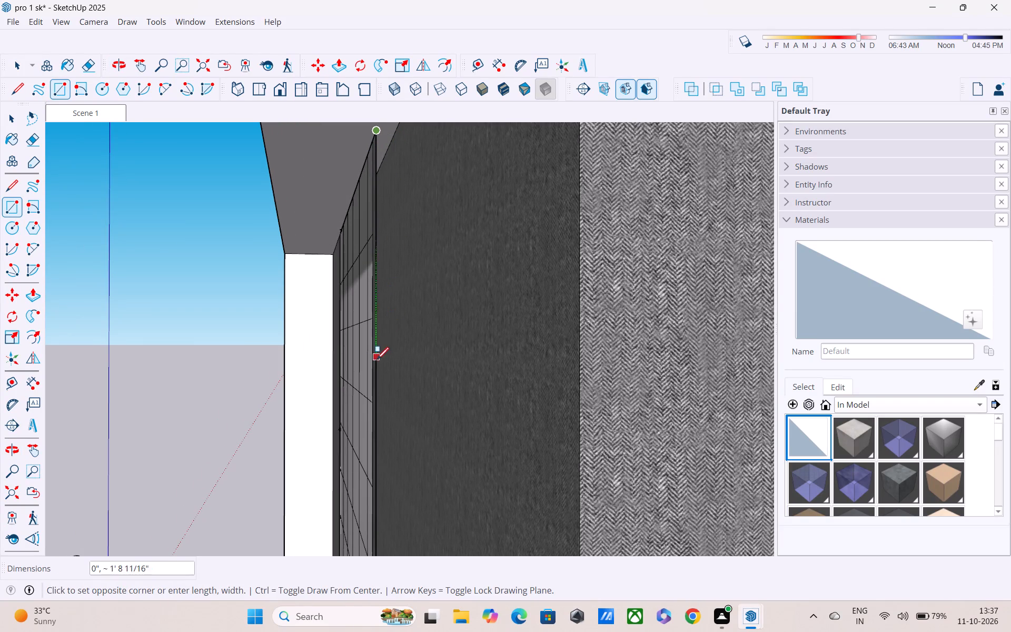
shift+middle_drag(382, 396, 370, 228)
middle_drag(368, 422, 367, 249)
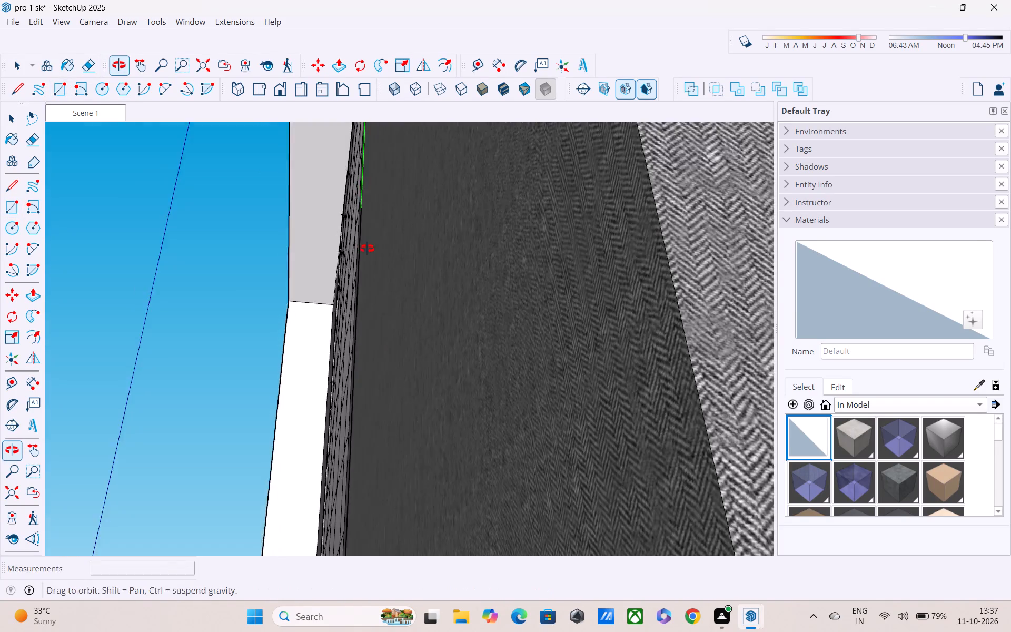
middle_drag(367, 249, 366, 239)
middle_drag(366, 334, 473, 545)
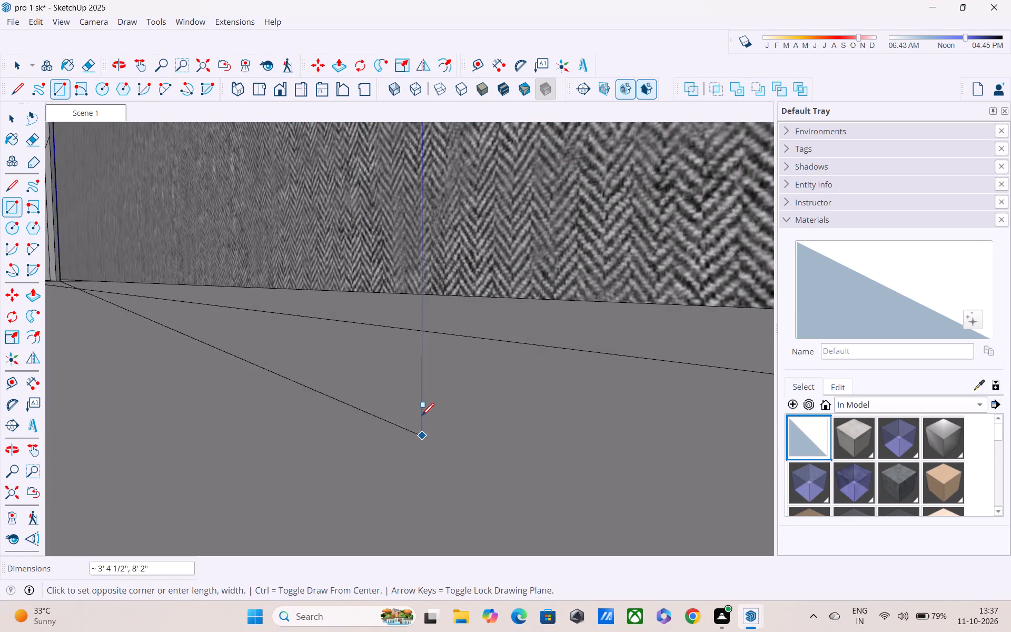
scroll(407, 372, down, 17)
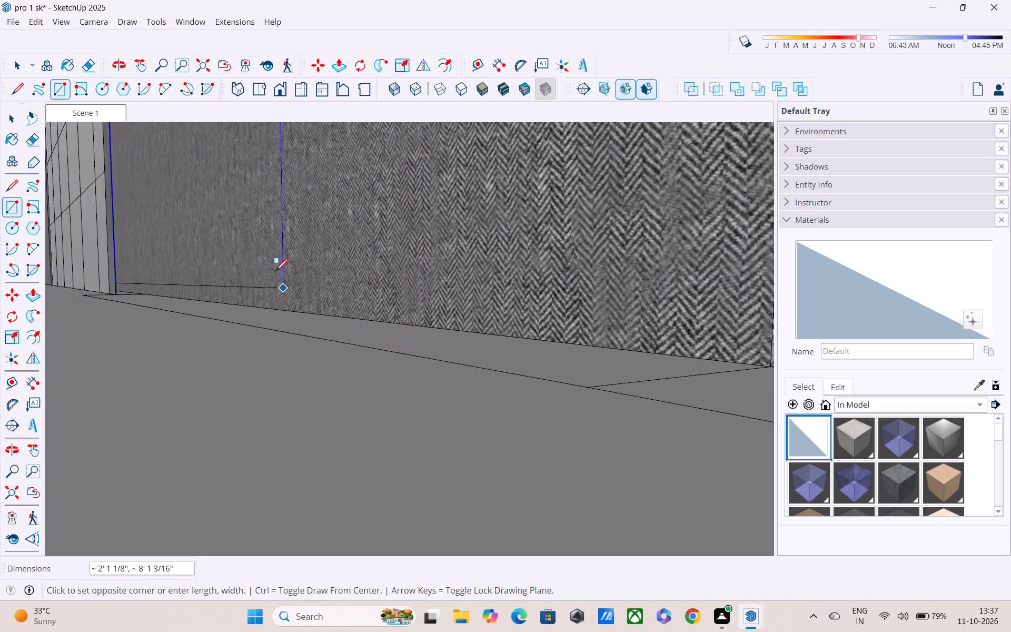
scroll(145, 292, up, 3)
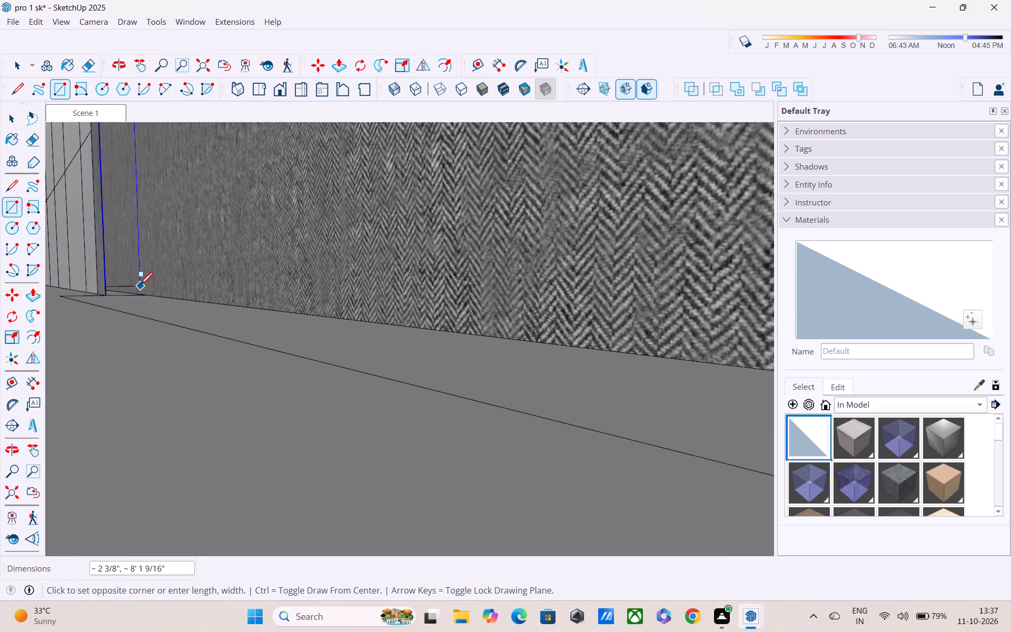
middle_drag(139, 294, 137, 300)
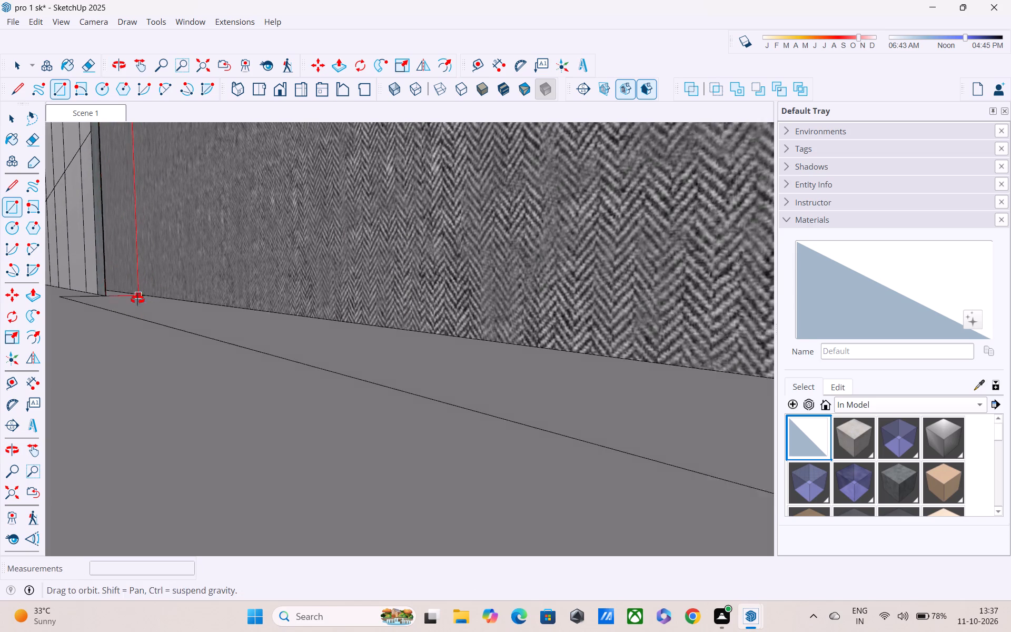
middle_drag(137, 300, 125, 313)
click(133, 310)
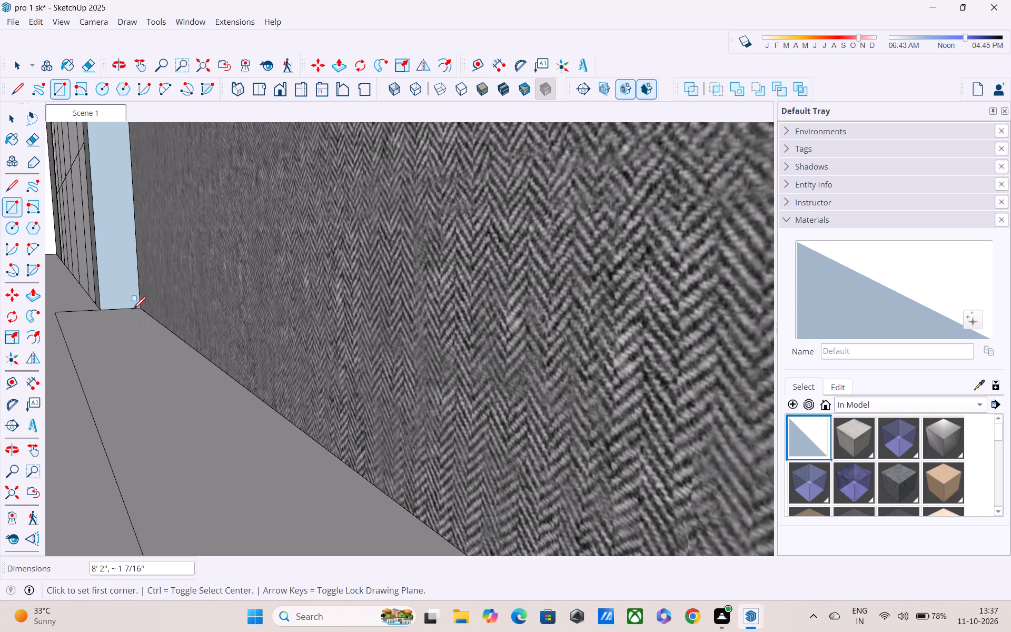
scroll(135, 308, down, 4)
middle_drag(136, 301, 245, 372)
scroll(245, 372, down, 5)
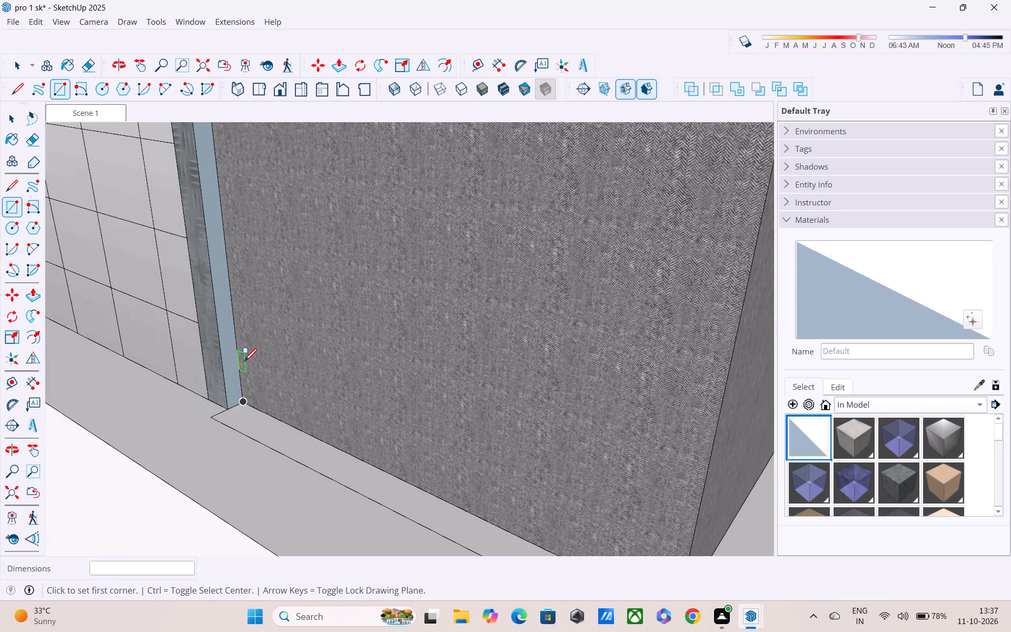
key(Escape)
scroll(239, 344, down, 6)
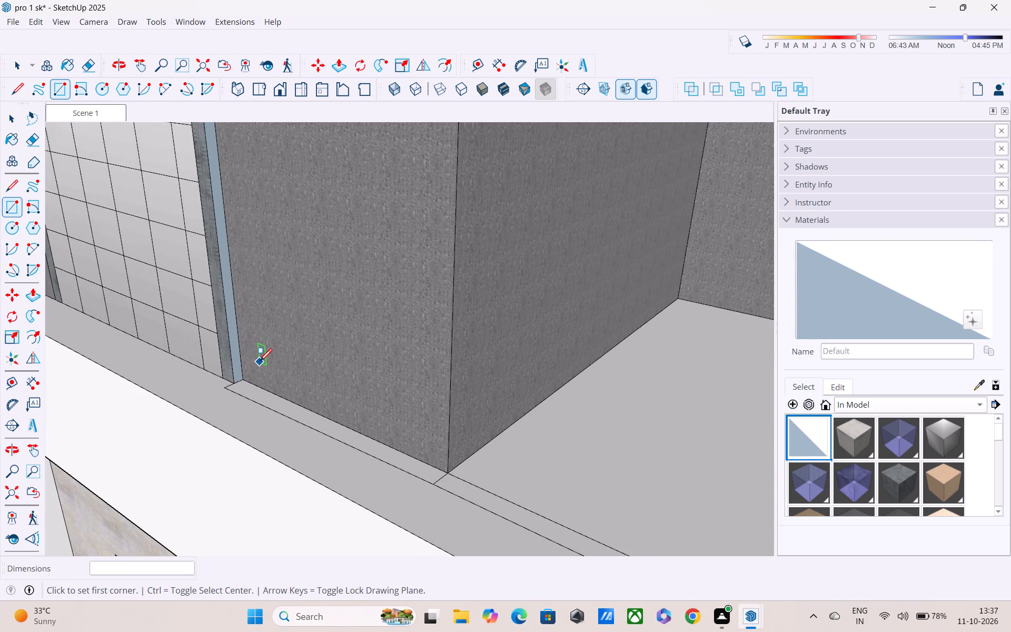
key(grave)
key(Escape)
key(Escape)
key(space)
Push/Pull the thin strip about 3' 6" out to the wall's outer corner, forming a panel beside the grid window.
key(p)
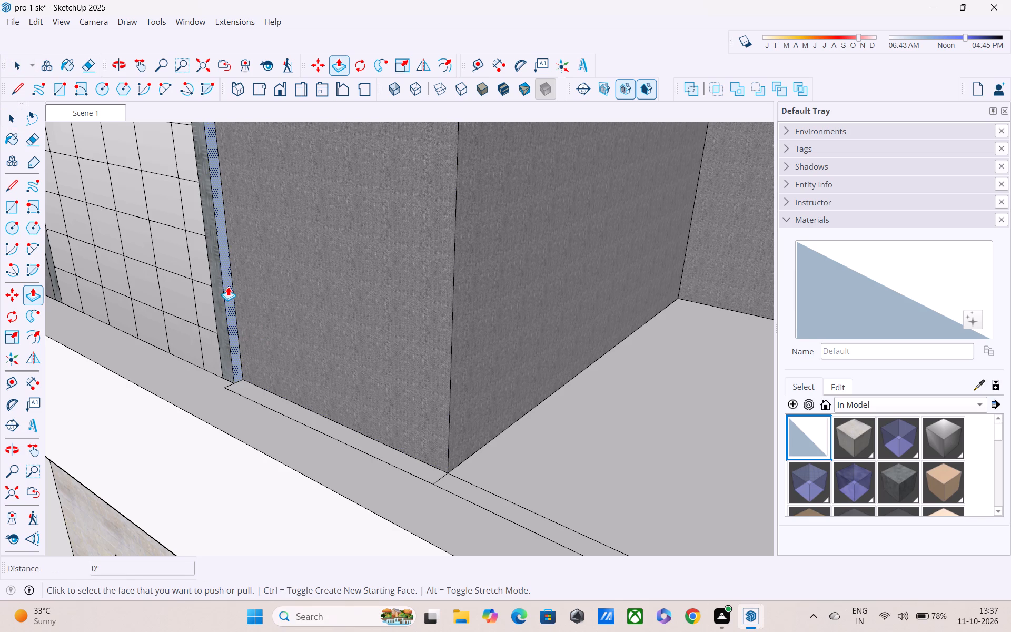
scroll(228, 287, up, 8)
click(231, 272)
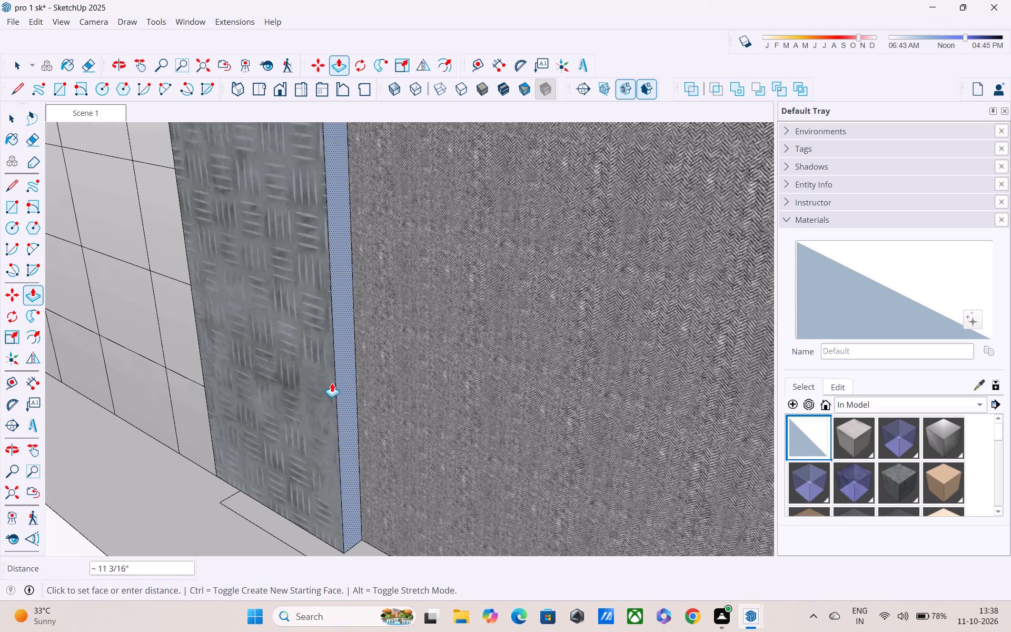
scroll(333, 384, down, 3)
scroll(375, 409, down, 6)
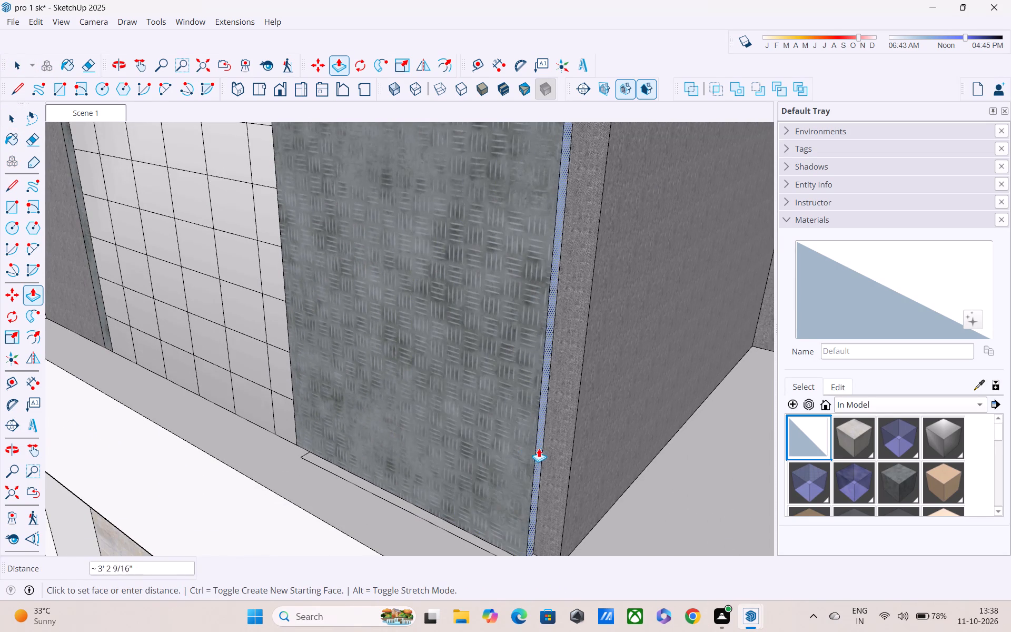
click(568, 457)
scroll(568, 457, down, 4)
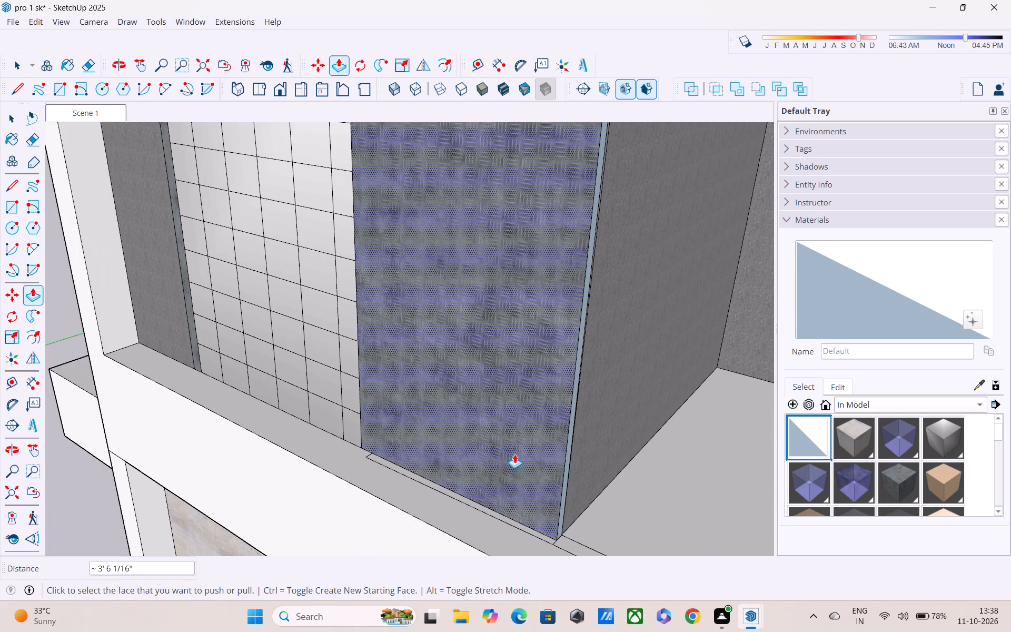
key(Escape)
Examine the new panel beside the grid window within the upper balcony from the front.
scroll(508, 423, down, 4)
middle_drag(493, 432, 587, 389)
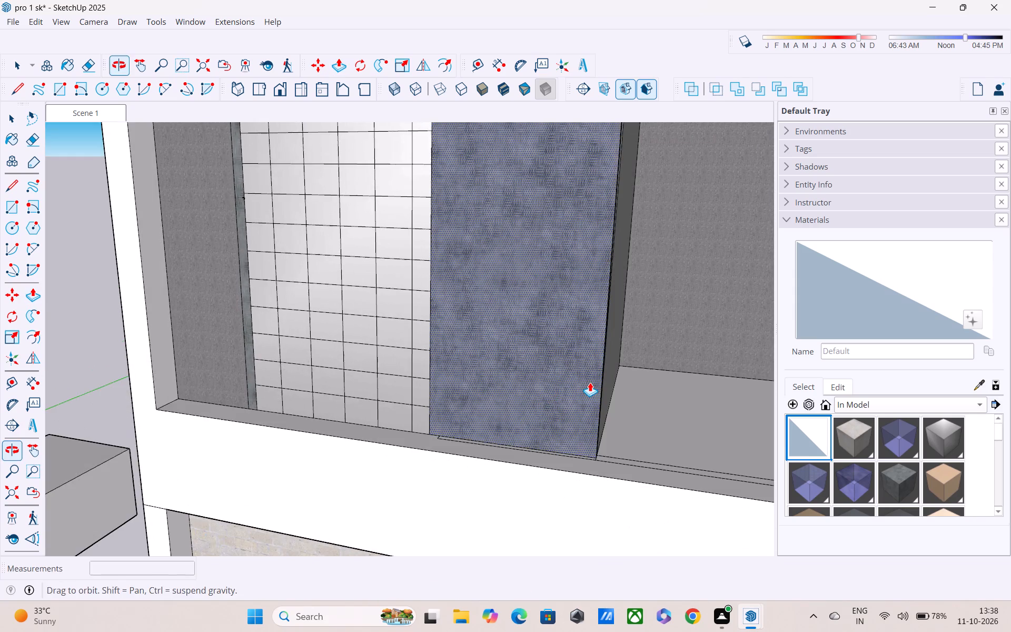
scroll(589, 383, down, 3)
key(grave)
key(grave)
scroll(600, 368, down, 1)
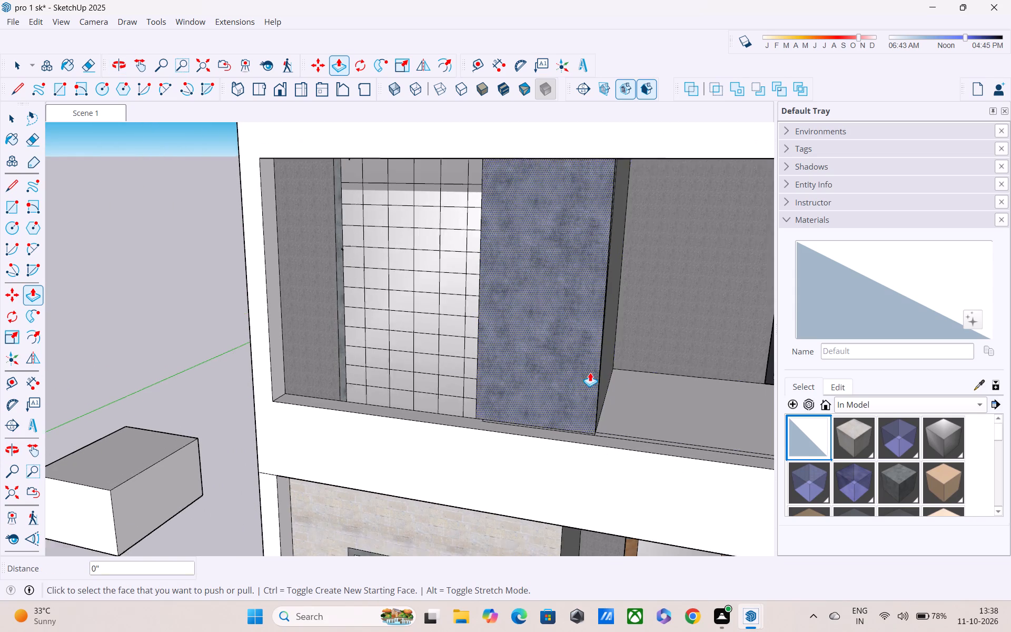
scroll(590, 372, down, 1)
middle_drag(532, 374, 583, 339)
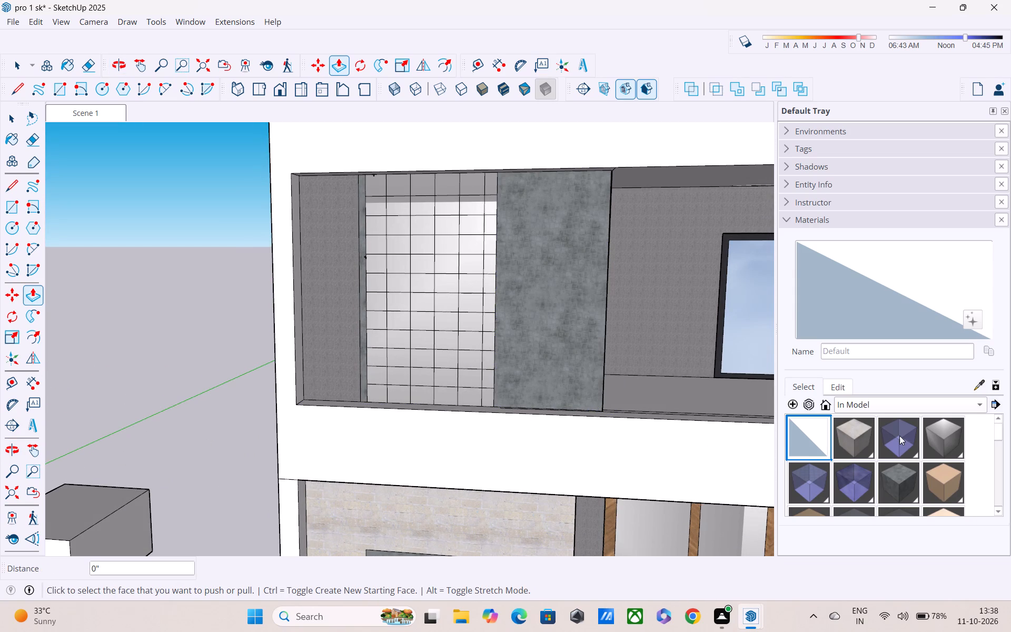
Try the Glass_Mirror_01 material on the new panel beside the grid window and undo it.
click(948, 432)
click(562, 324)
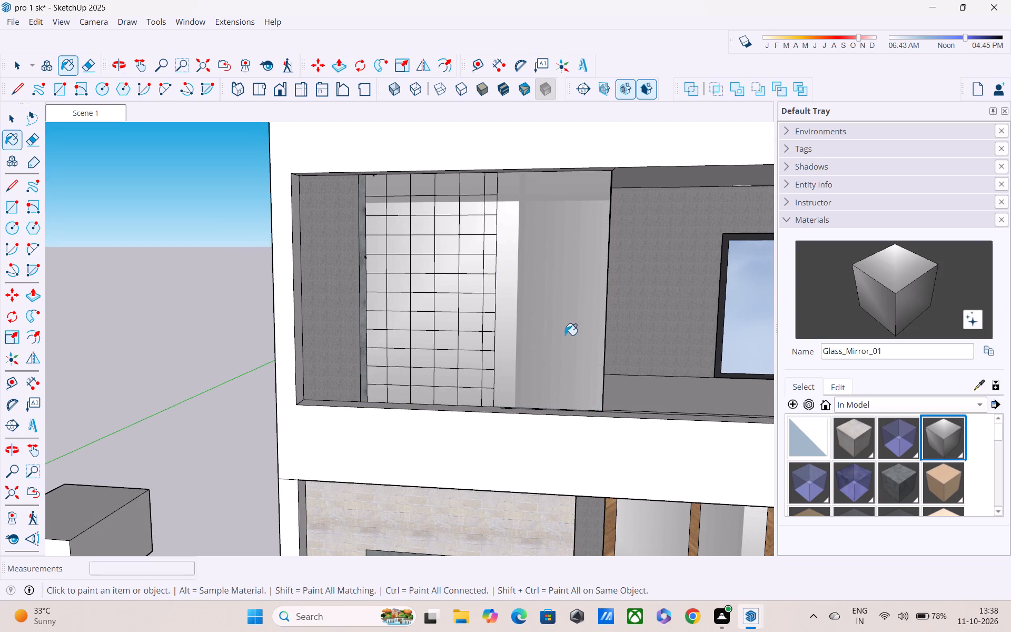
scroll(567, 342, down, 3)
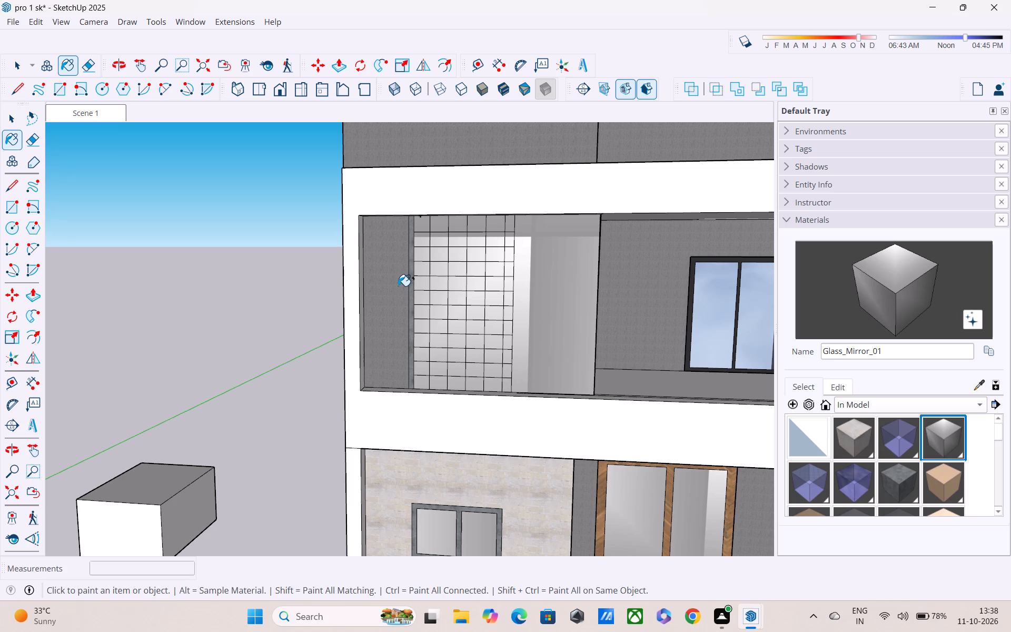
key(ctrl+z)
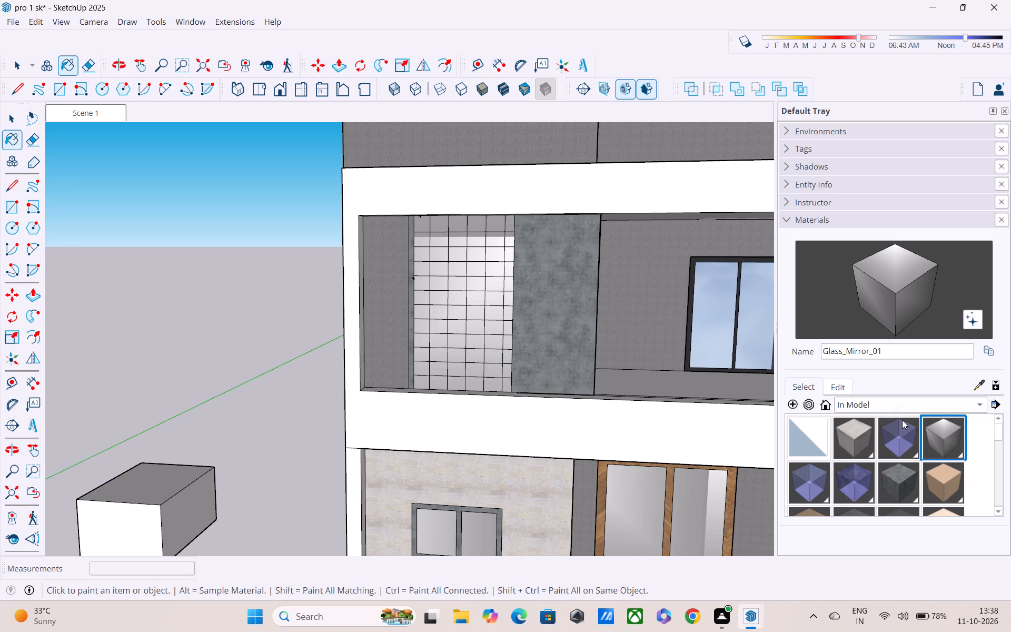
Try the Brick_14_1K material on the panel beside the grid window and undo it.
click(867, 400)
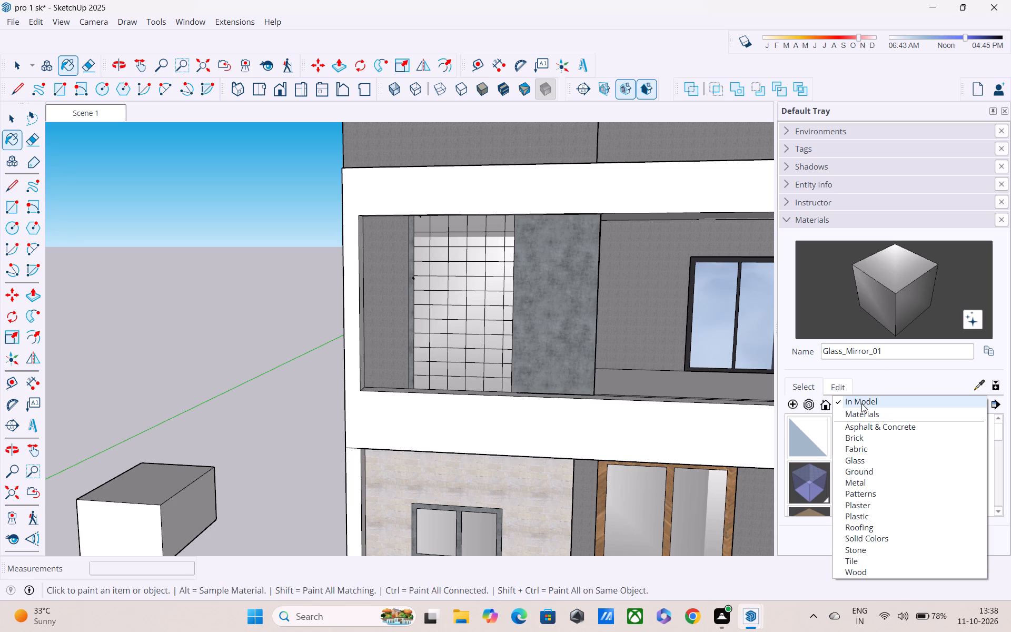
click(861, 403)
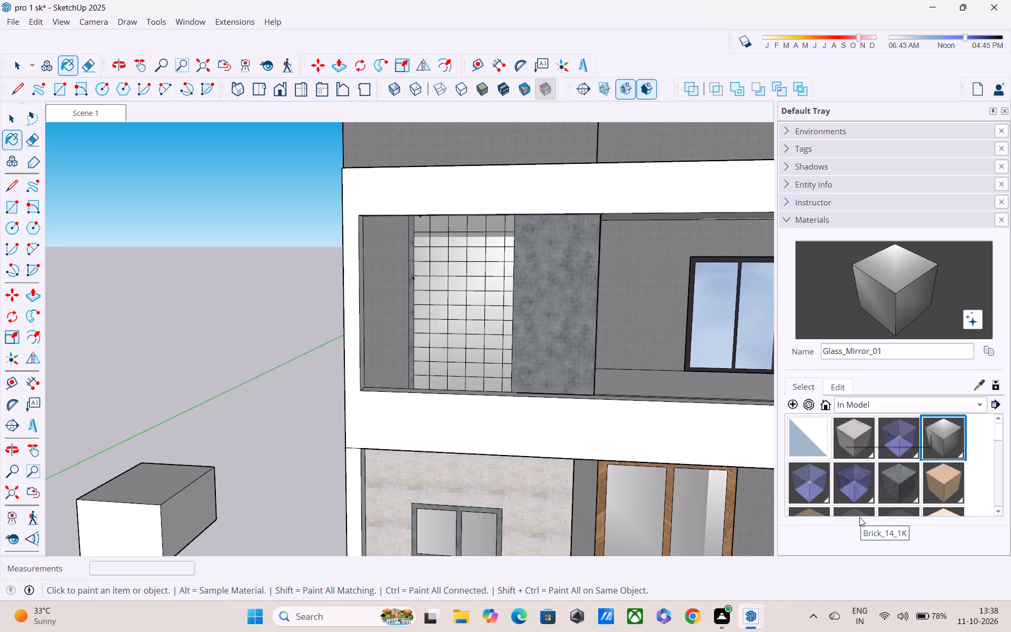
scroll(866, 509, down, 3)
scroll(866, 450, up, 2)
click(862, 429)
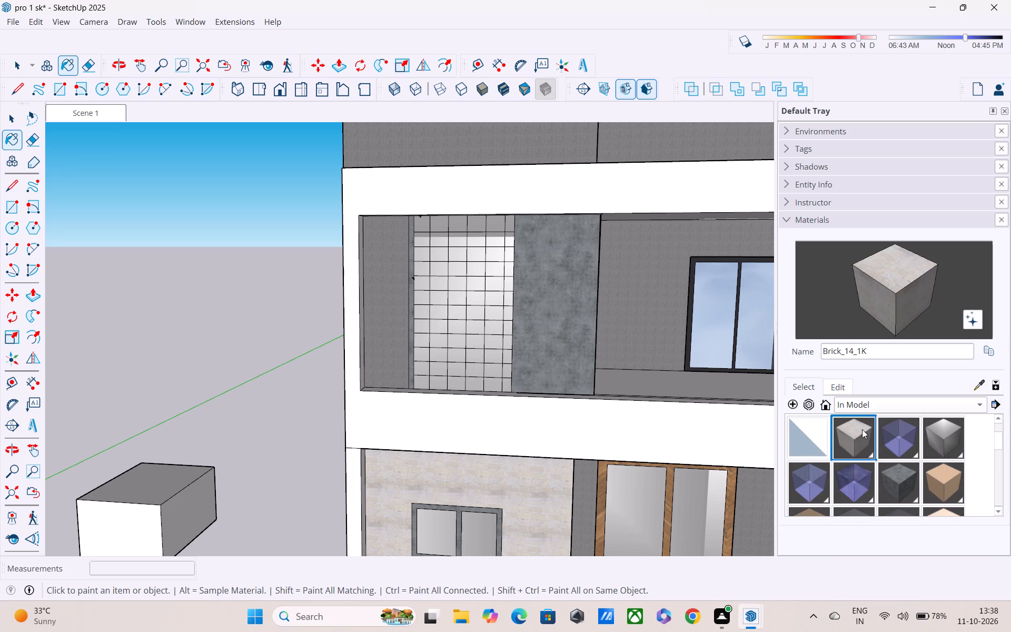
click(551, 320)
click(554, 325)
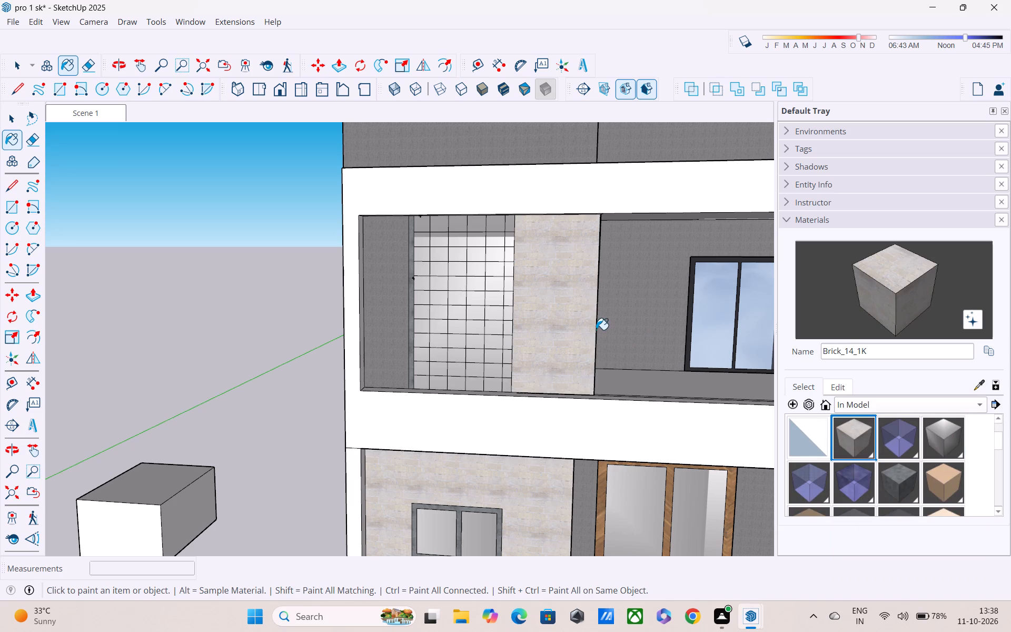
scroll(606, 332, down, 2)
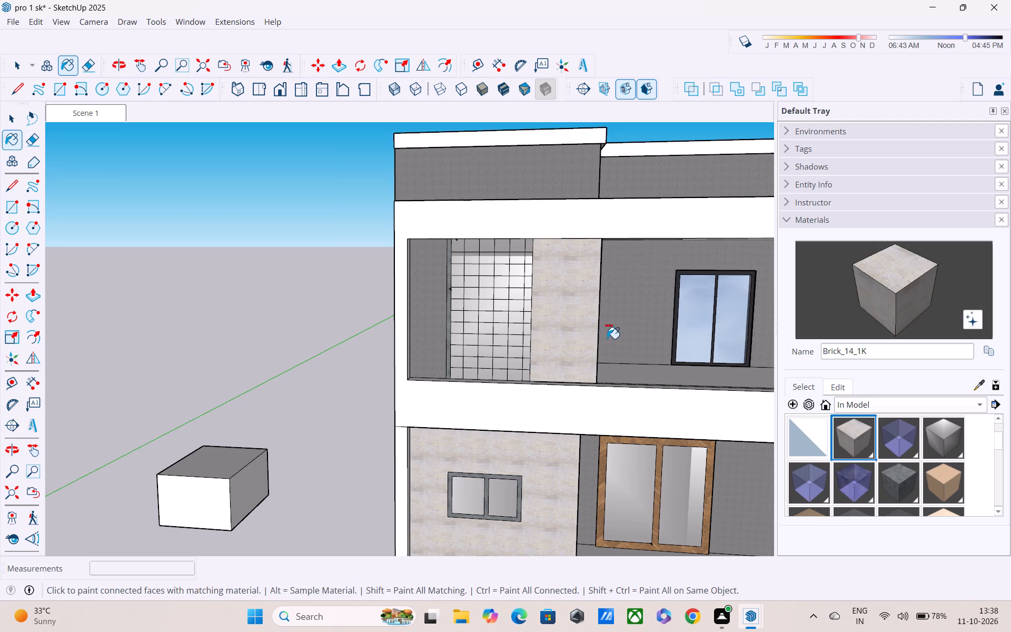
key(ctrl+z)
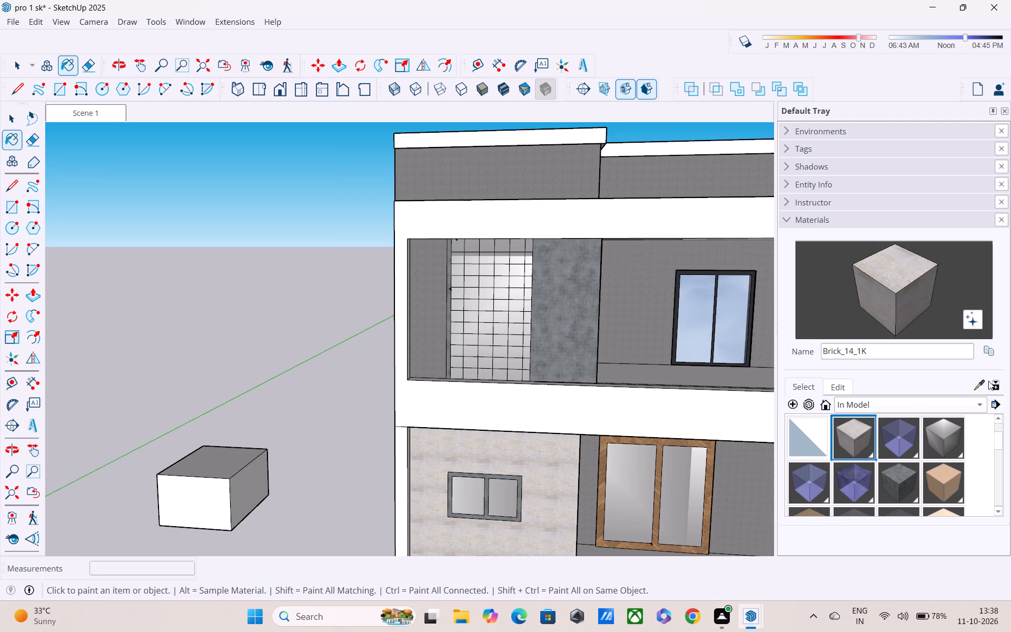
Sample ThomThom - Waistcoat2 from the balcony's dark wall and paint the front of the panel beside the grid window with it.
click(982, 386)
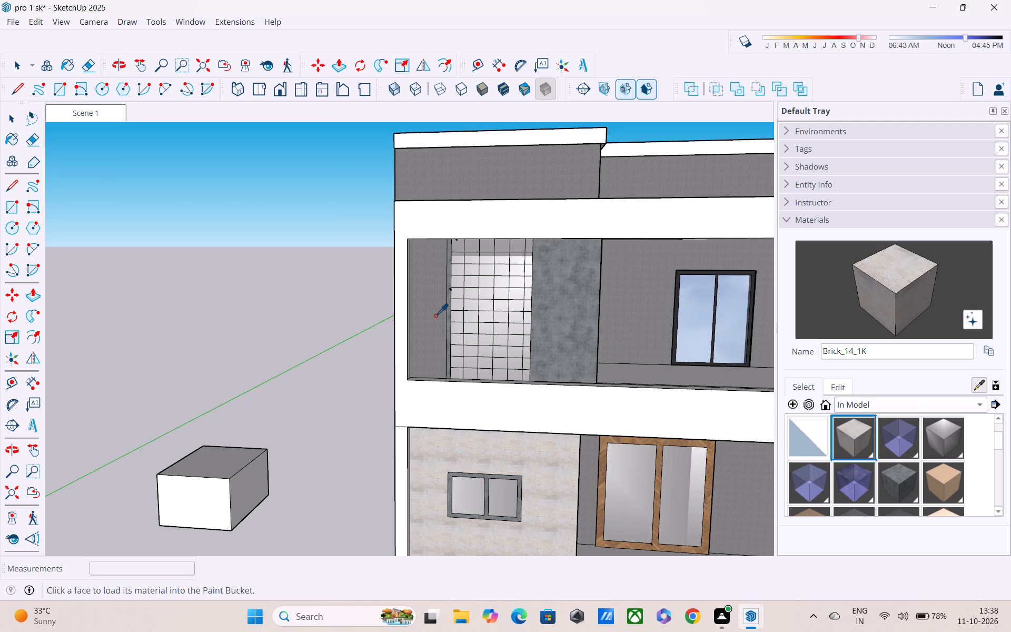
click(435, 315)
click(554, 328)
scroll(592, 332, down, 3)
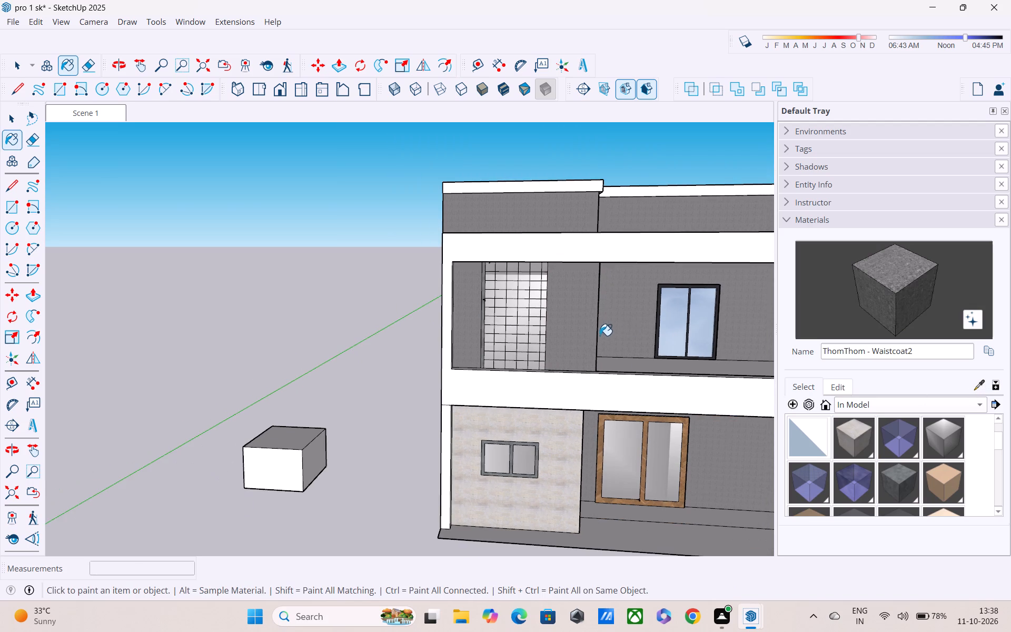
Paint the panel's narrow outer end face with ThomThom - Waistcoat2, matching the adjoining balcony wall.
middle_drag(631, 336, 420, 343)
middle_drag(531, 338, 427, 357)
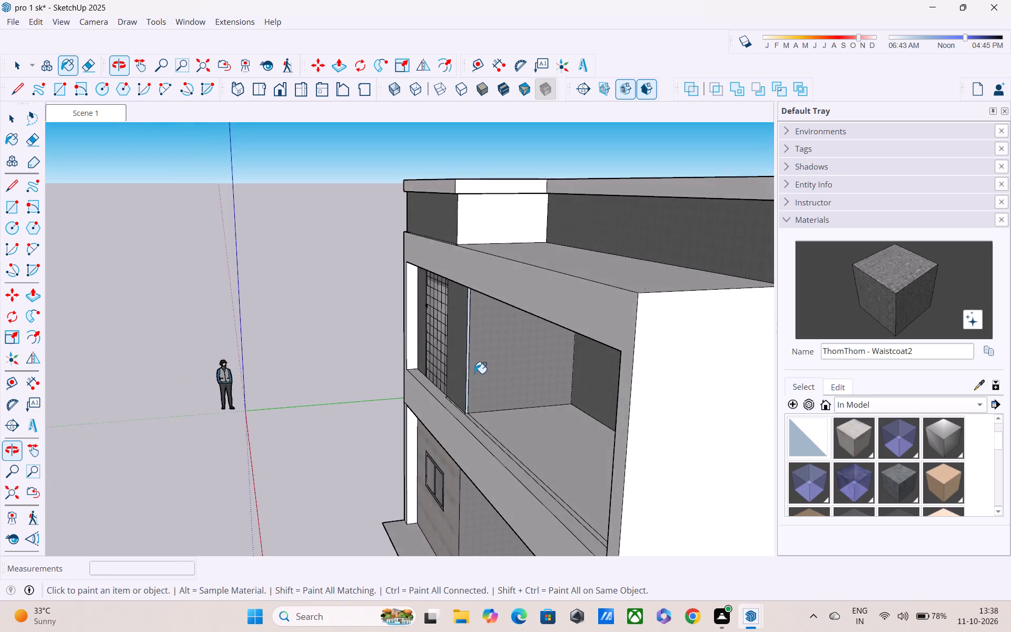
scroll(489, 376, up, 4)
scroll(459, 323, up, 8)
middle_drag(462, 277, 438, 277)
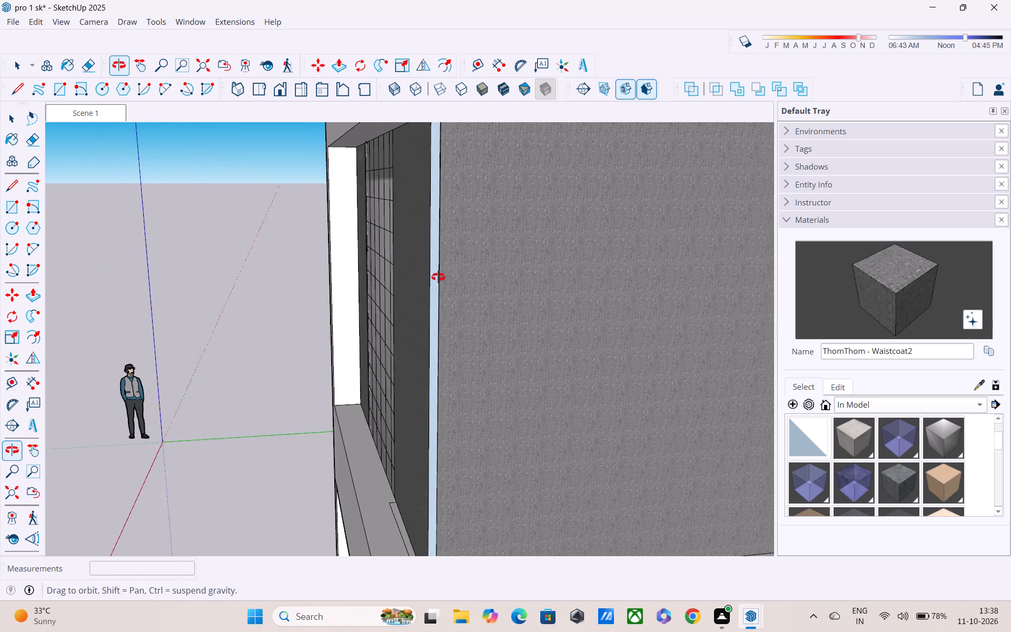
middle_drag(438, 277, 437, 276)
click(428, 262)
scroll(429, 262, down, 3)
middle_drag(445, 311, 411, 313)
scroll(413, 351, up, 1)
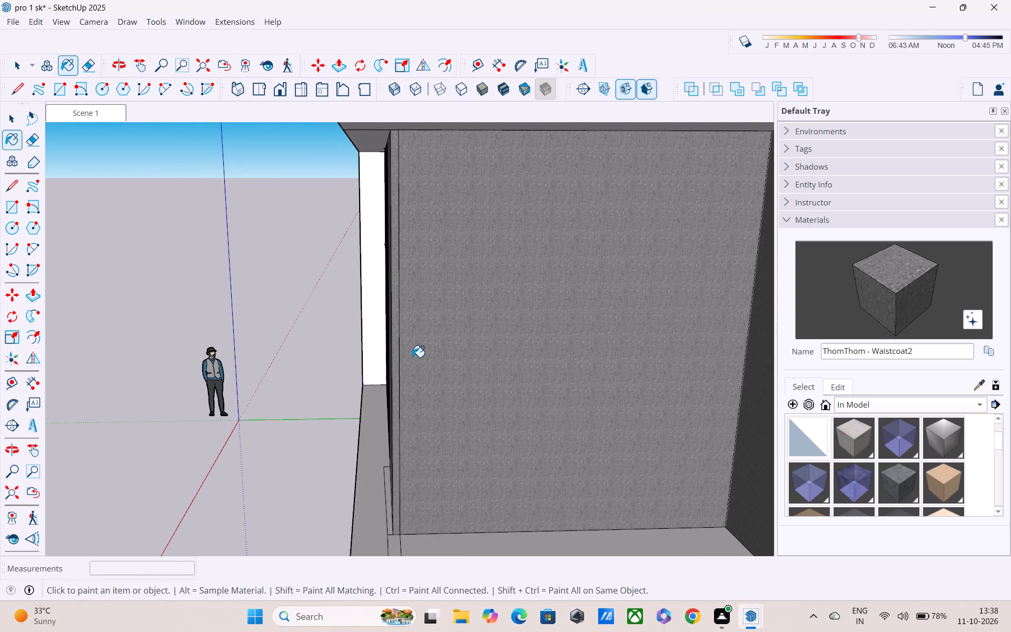
key(Escape)
Erase the stray short edge on the balcony floor at the foot of the panel beside the grid window.
key(e)
scroll(385, 463, up, 6)
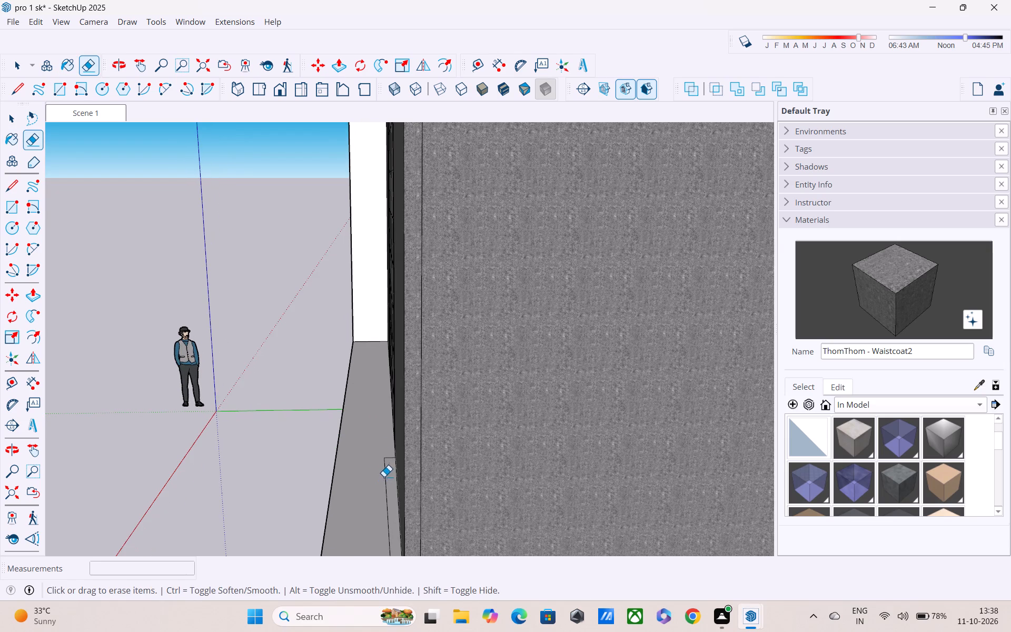
middle_drag(417, 465, 472, 453)
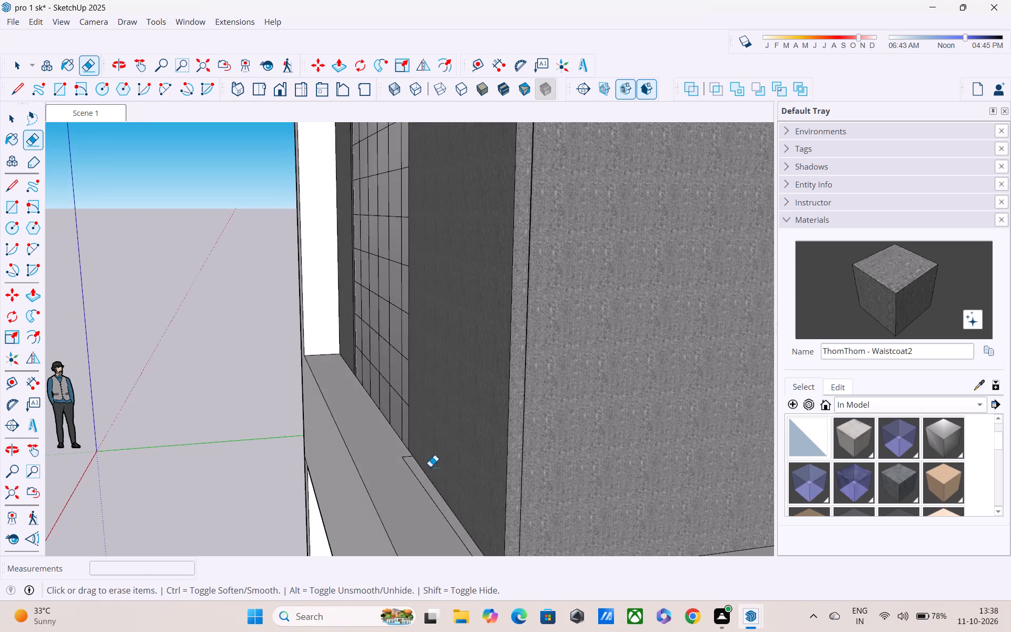
scroll(420, 476, up, 3)
click(402, 452)
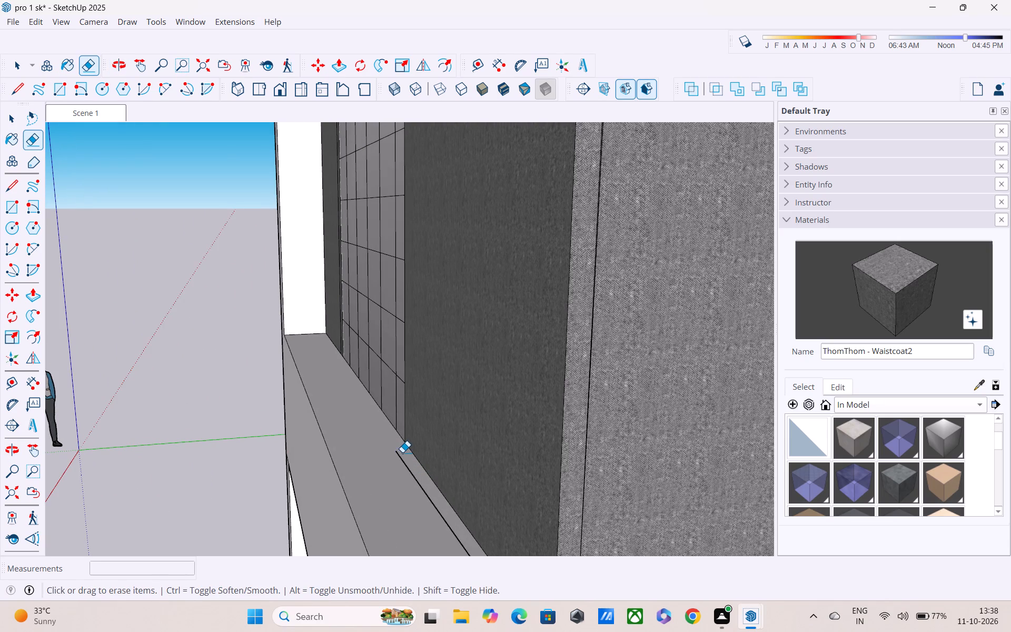
click(402, 458)
Draw a circle of about 1" radius centred on the vertical edge between panel and balcony wall, just above the floor.
scroll(416, 497, down, 5)
shift+middle_drag(458, 557, 352, 534)
middle_drag(457, 497, 392, 482)
scroll(388, 478, down, 3)
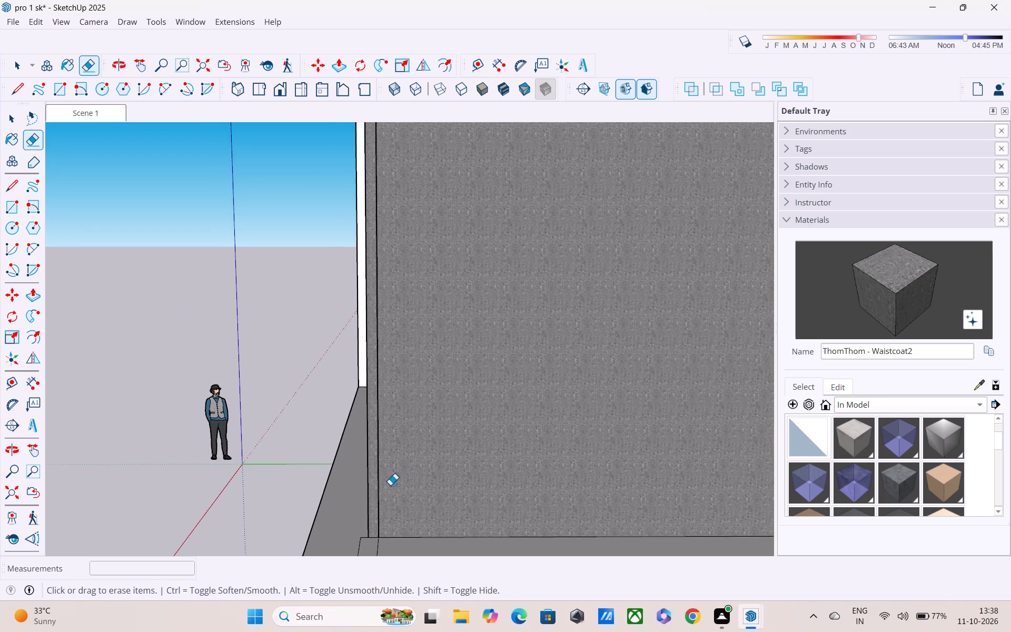
scroll(390, 505, up, 3)
middle_drag(394, 518, 422, 437)
shift+scroll(394, 518, down, 1)
shift+scroll(416, 480, up, 1)
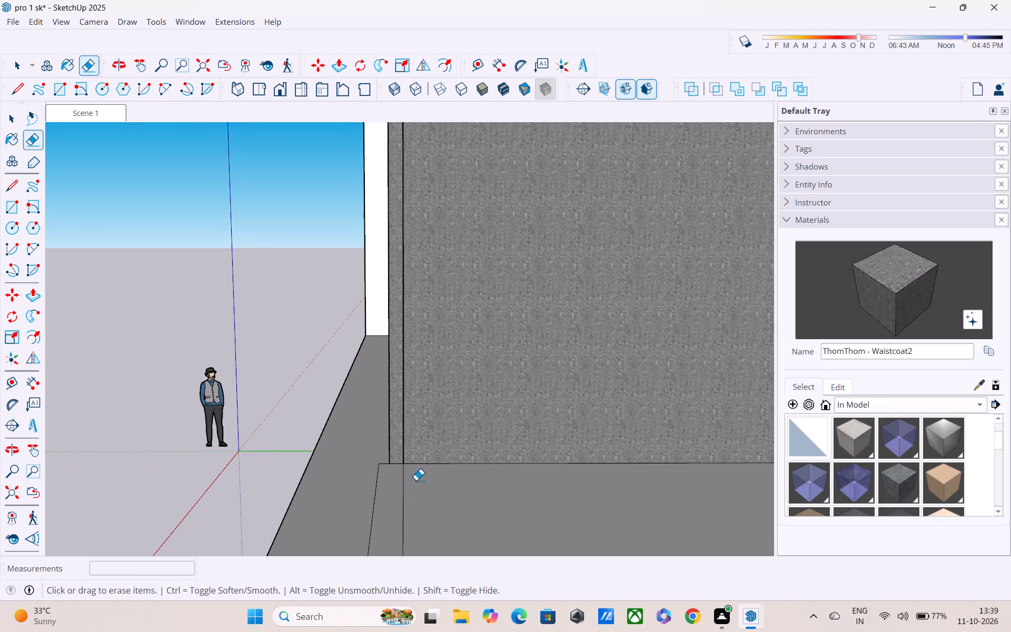
key(Escape)
key(Escape)
key(c)
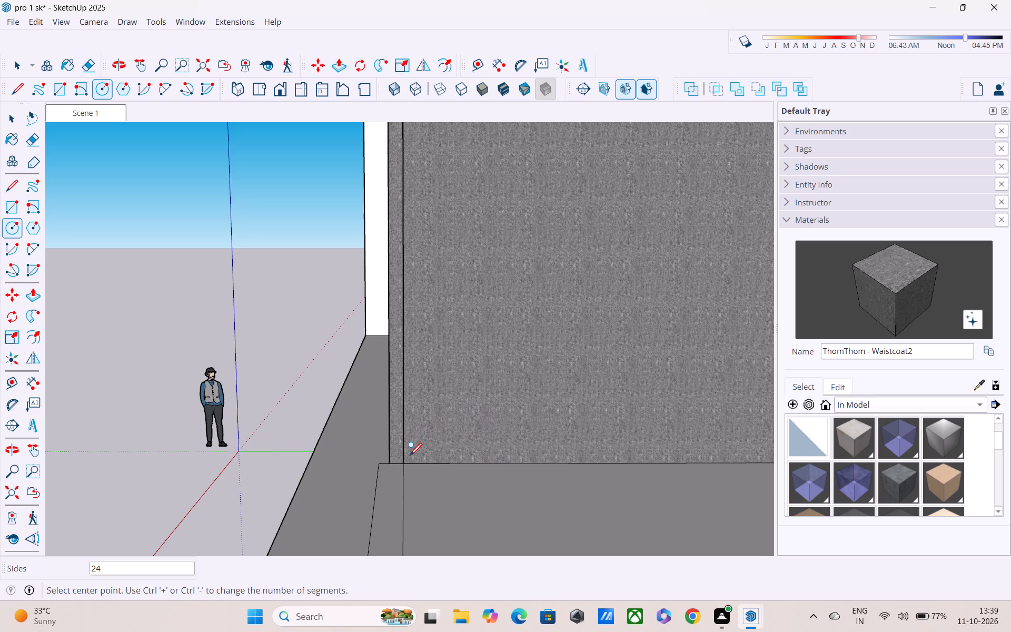
click(404, 442)
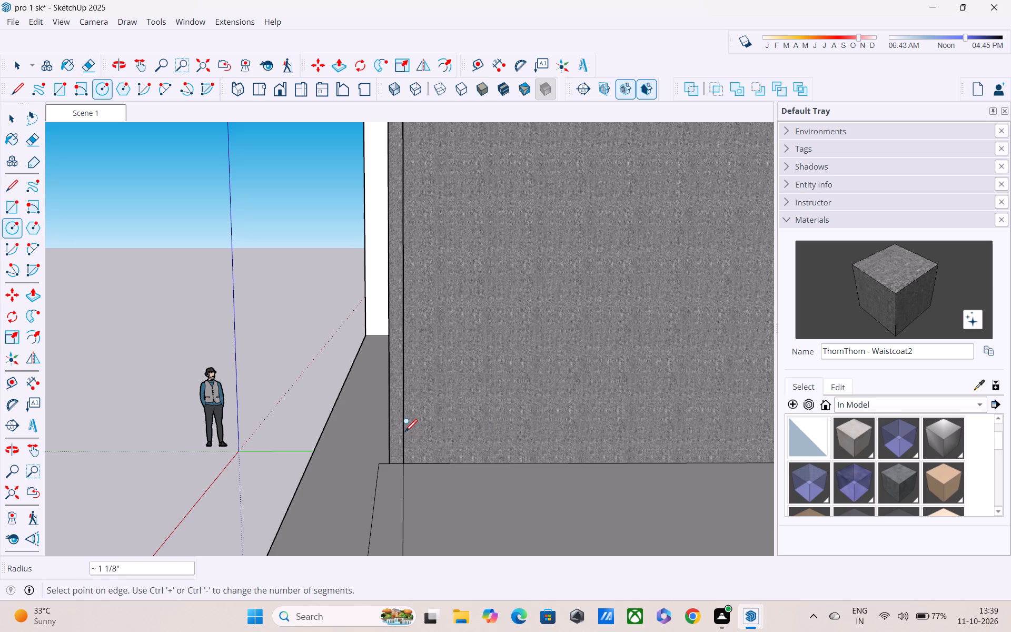
scroll(402, 433, up, 4)
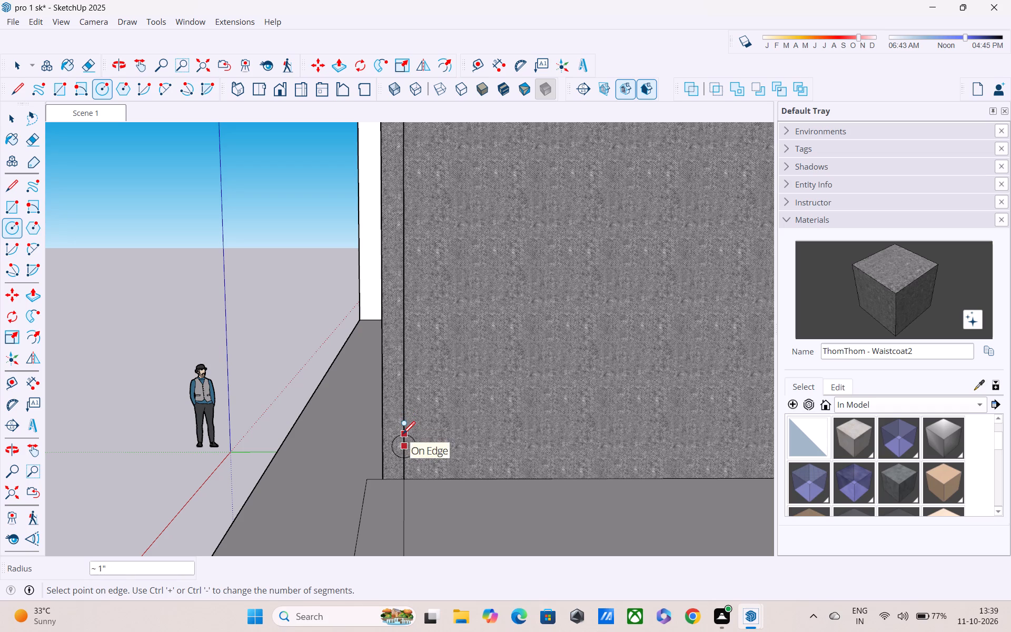
click(403, 435)
key(Escape)
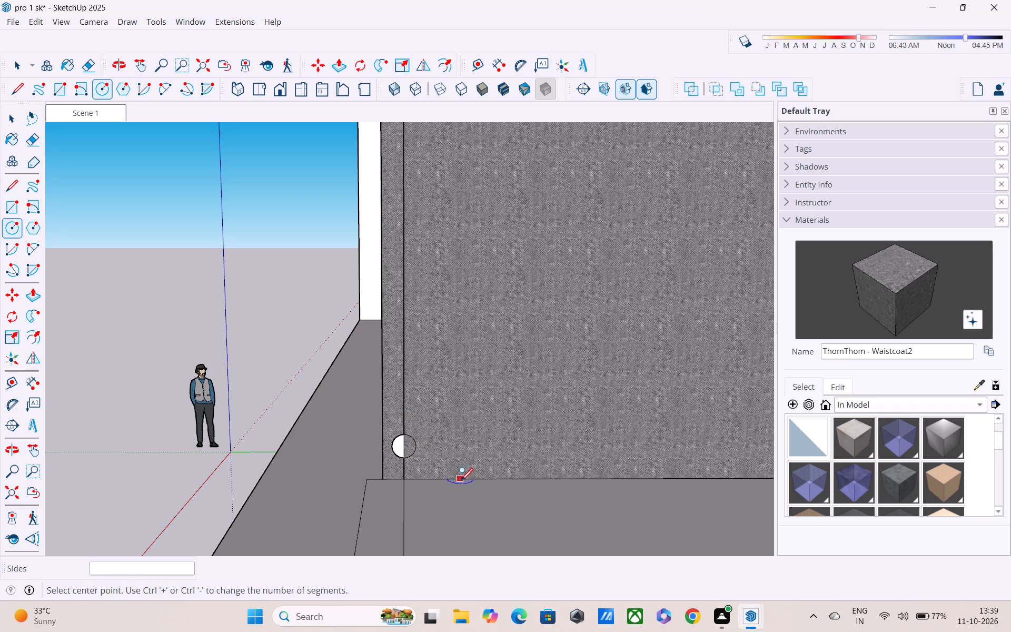
key(Escape)
Copy the circle at the foot of the panel's vertical edge about 3 11/16" straight up along that edge.
key(space)
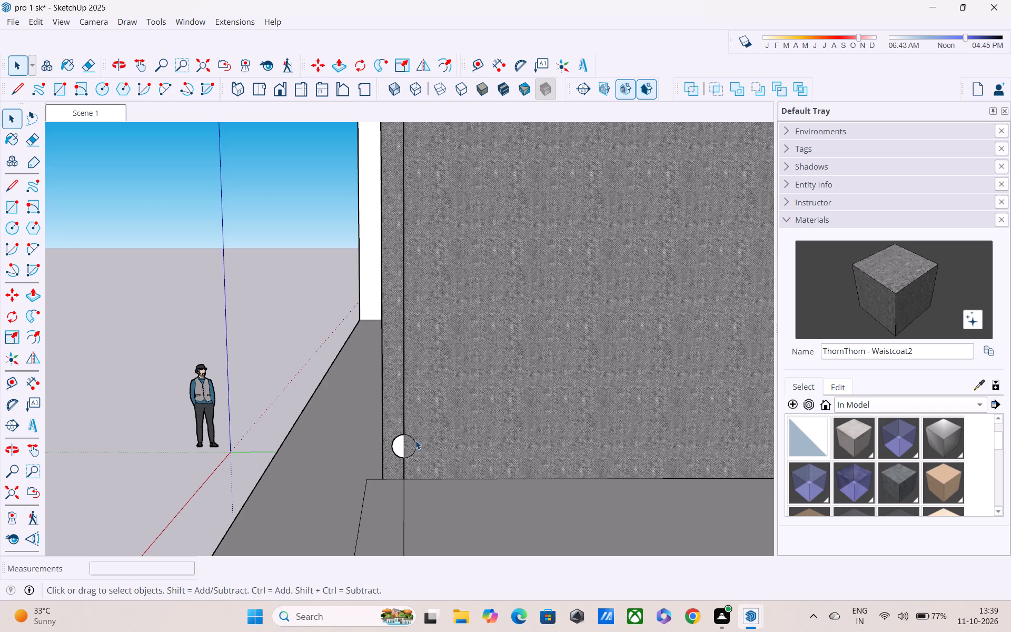
click(409, 436)
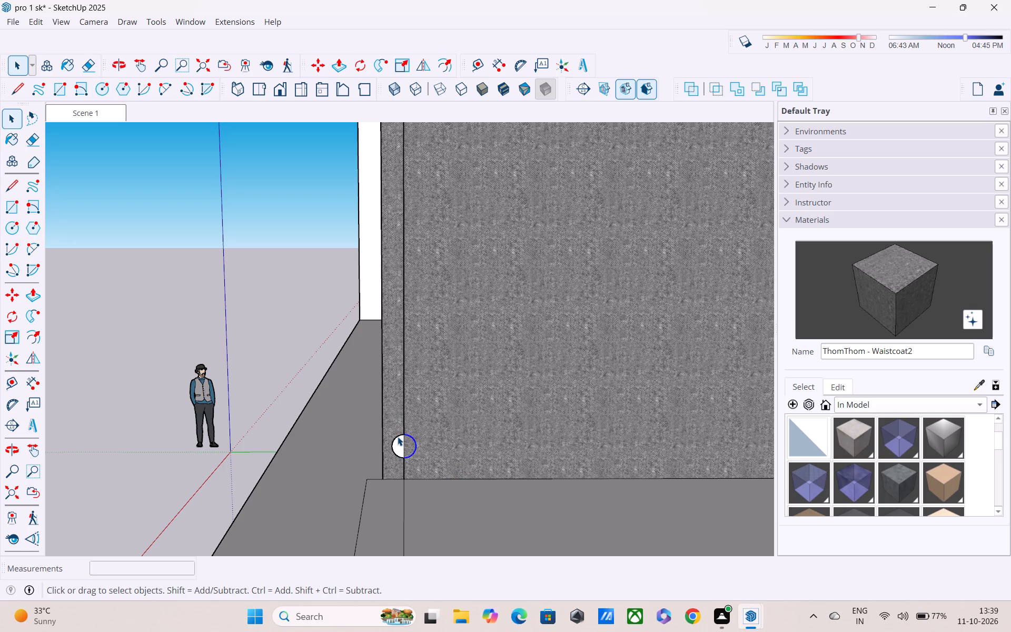
click(398, 437)
scroll(410, 453, up, 7)
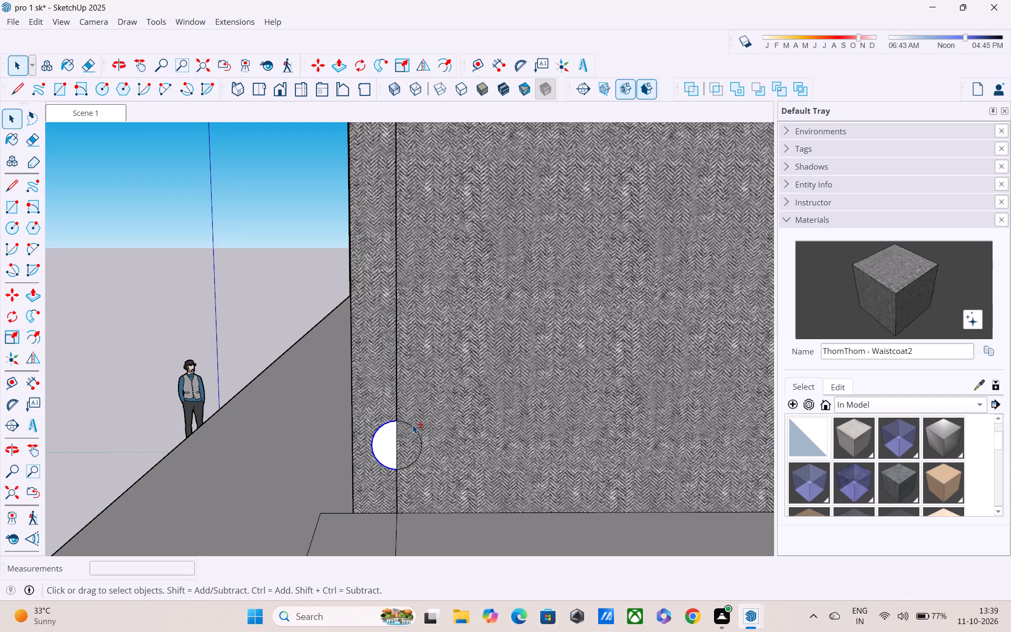
shift+click(412, 429)
key(m)
key(space)
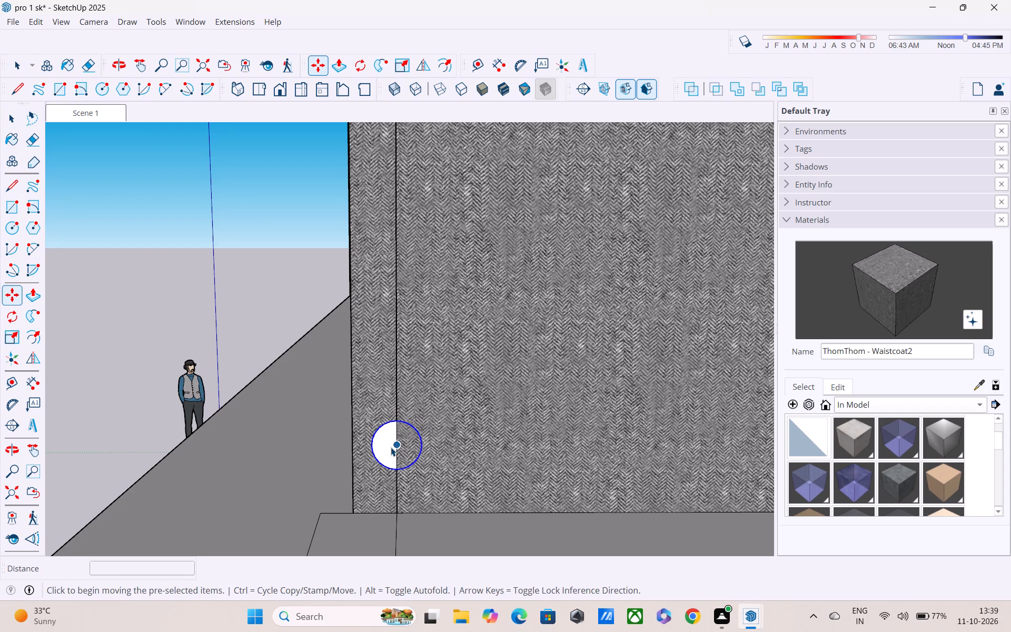
click(395, 442)
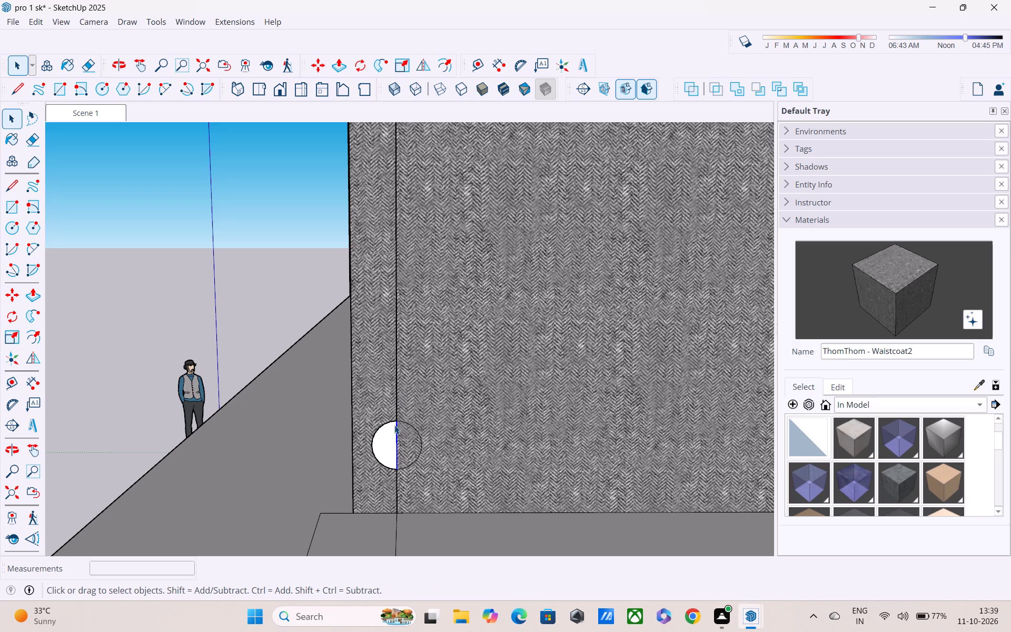
shift+click(391, 418)
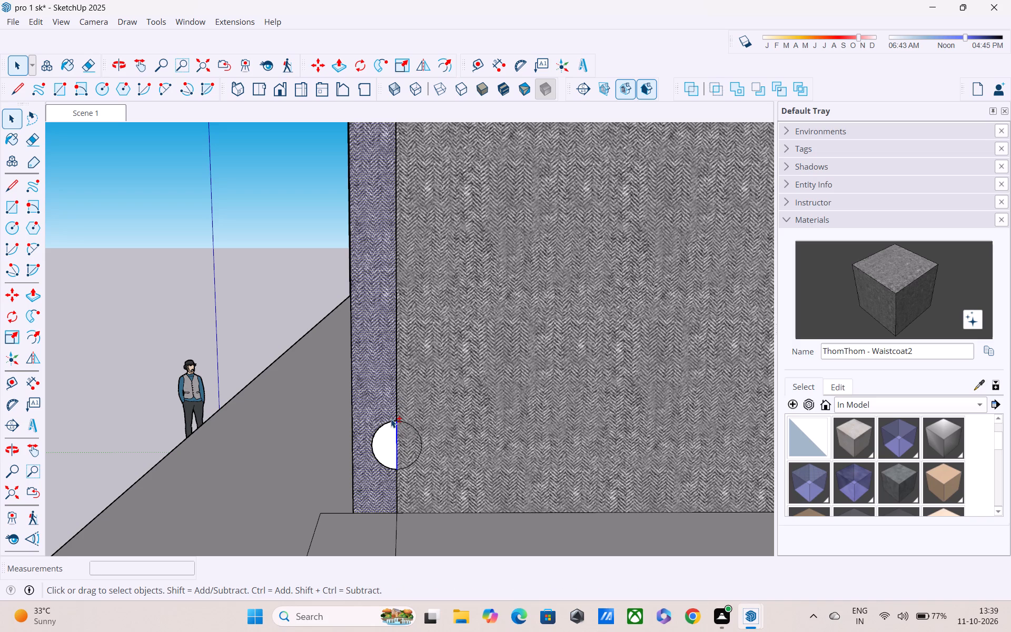
shift+click(391, 419)
shift+click(391, 422)
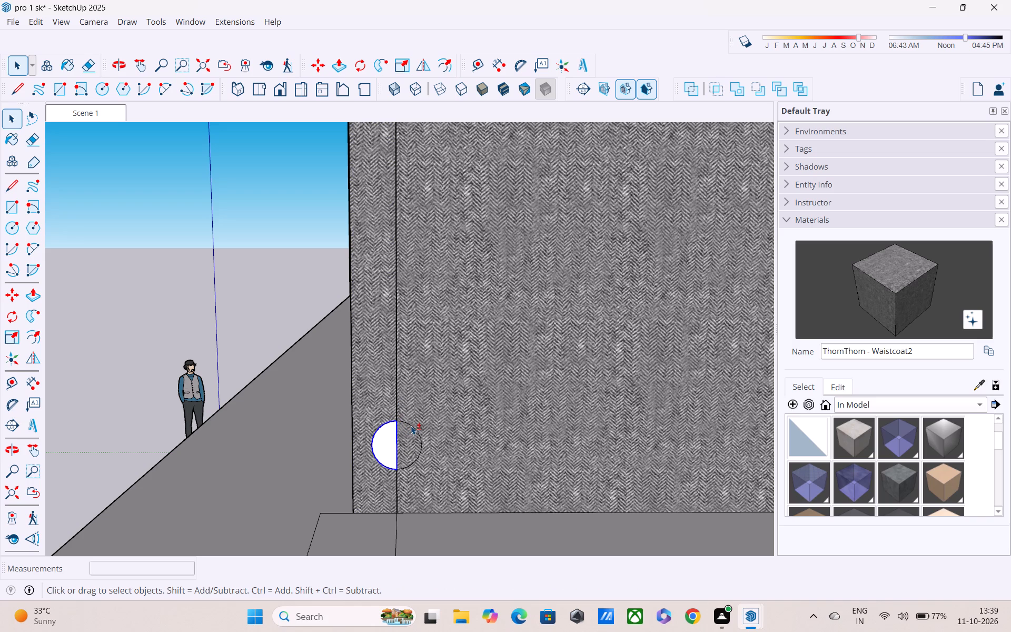
shift+click(411, 426)
key(m)
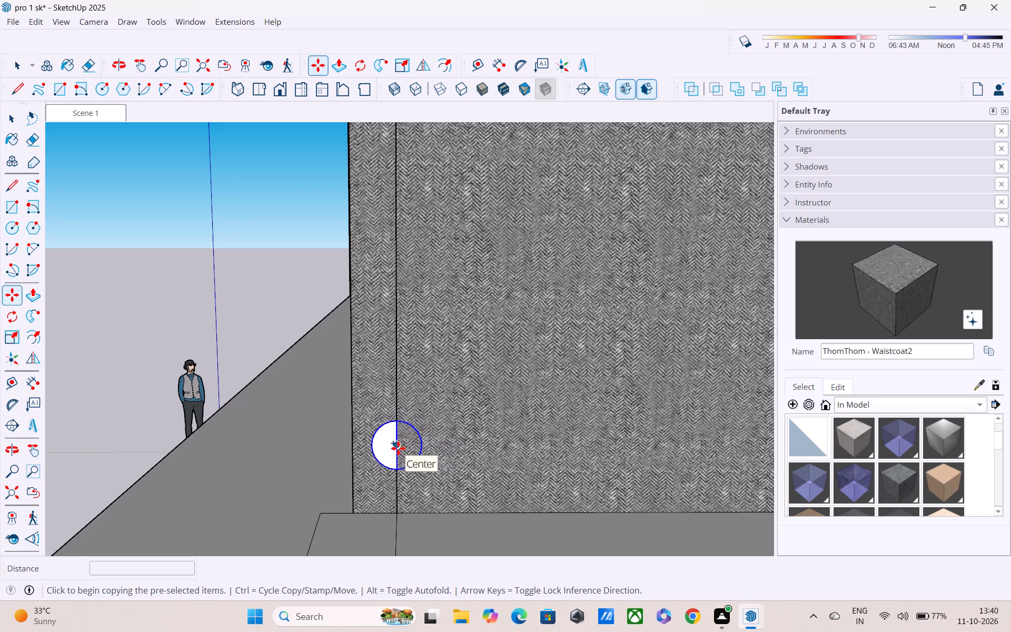
click(398, 448)
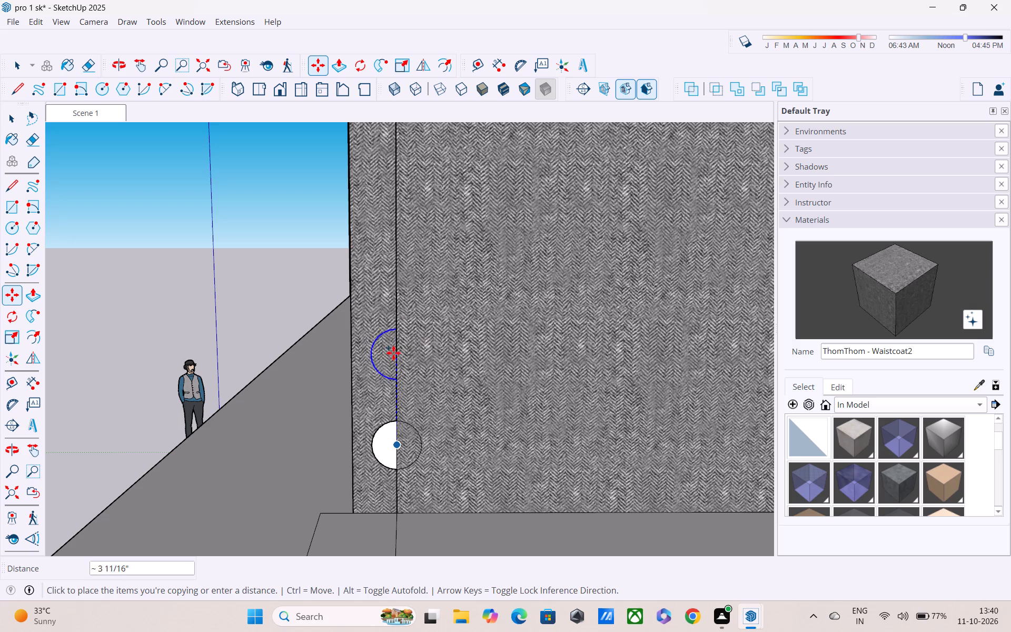
click(395, 348)
Add two more copies of the circle up the same edge, spaced about 3" and 2 15/16" apart.
middle_drag(405, 314, 411, 435)
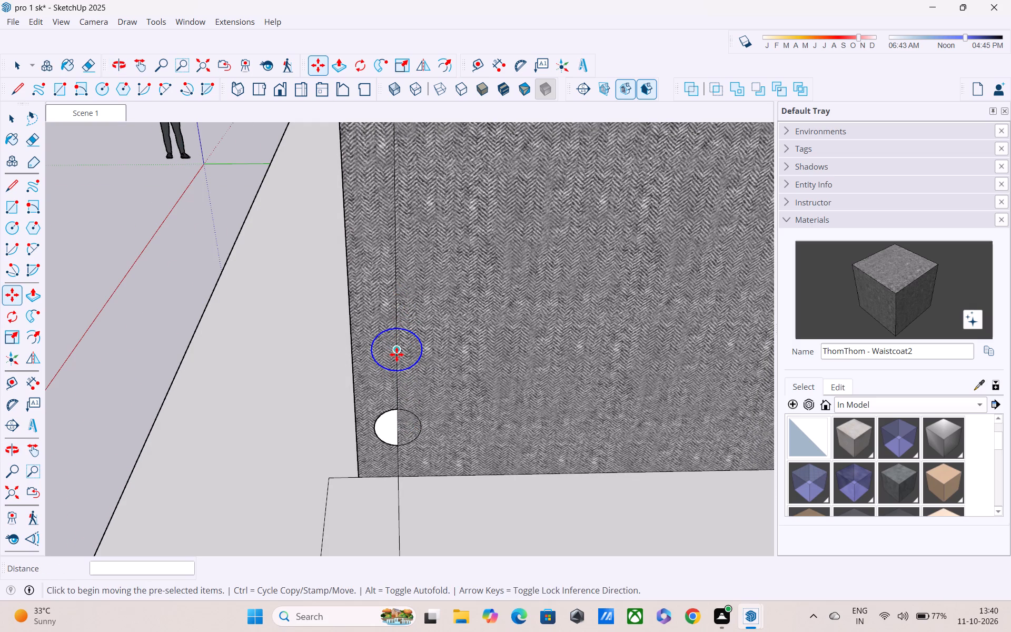
click(397, 354)
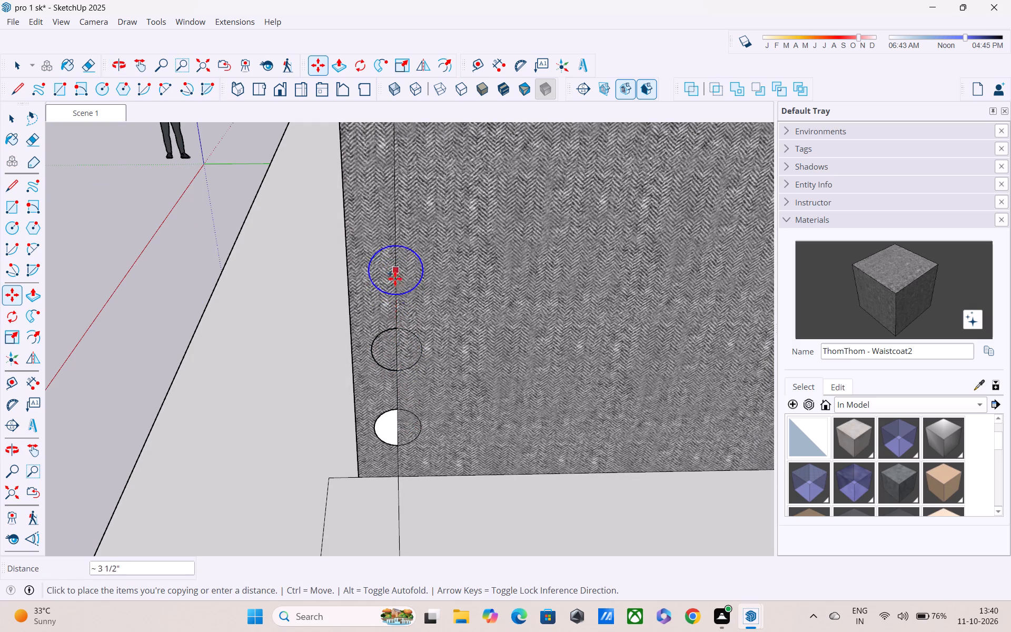
click(397, 283)
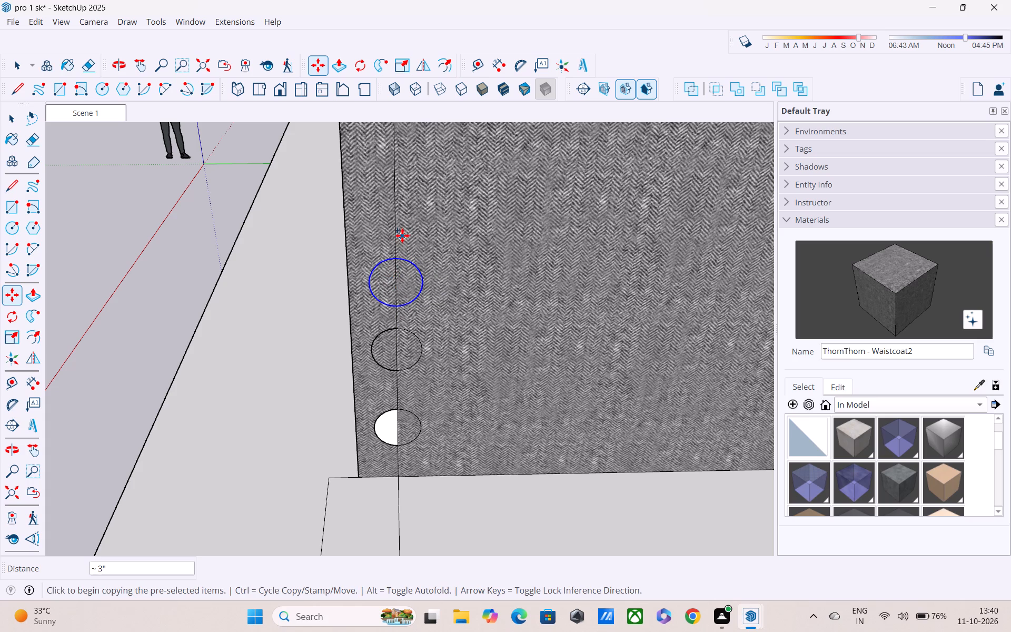
click(399, 286)
scroll(395, 213, down, 1)
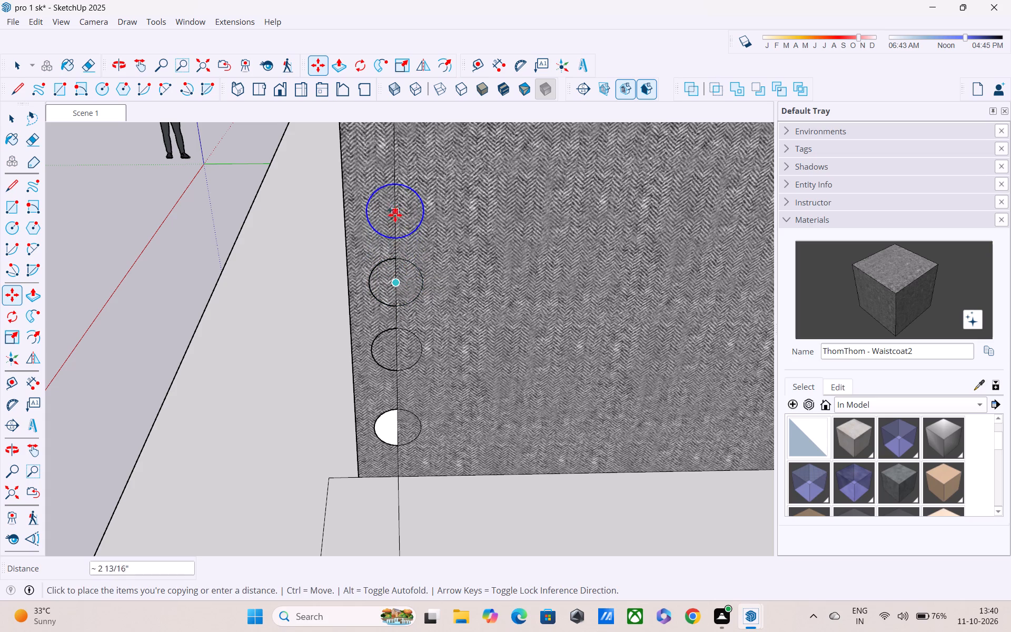
scroll(395, 215, down, 1)
scroll(392, 242, up, 1)
middle_drag(392, 242, 575, 181)
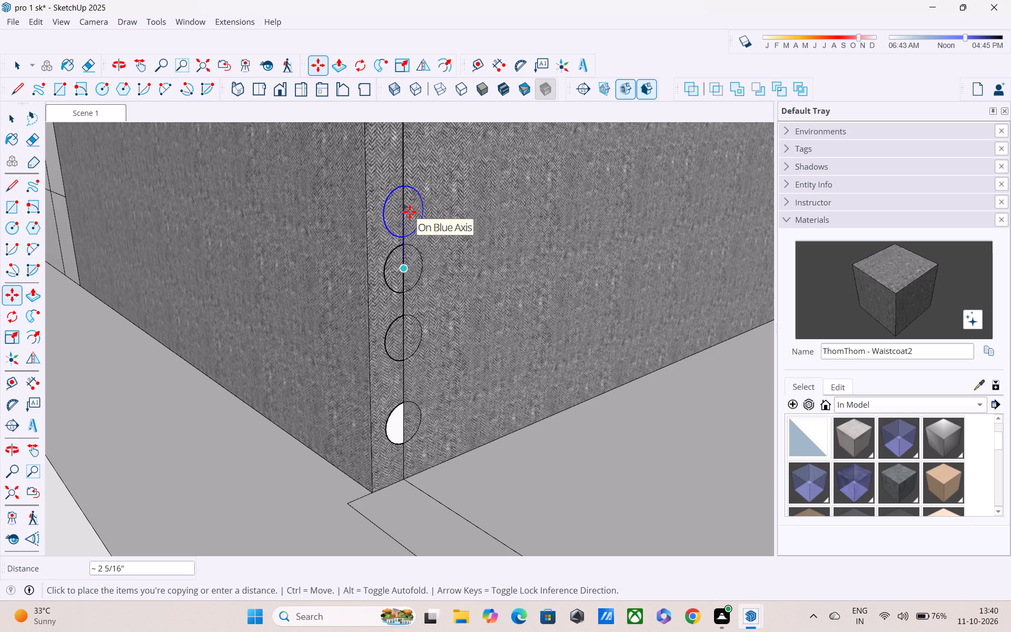
click(403, 196)
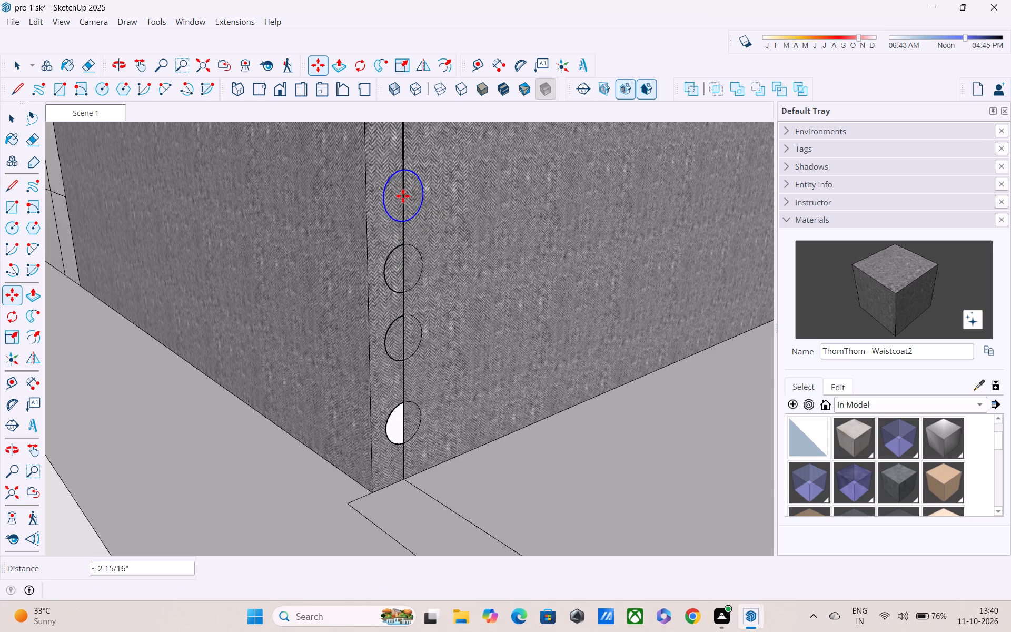
key(Escape)
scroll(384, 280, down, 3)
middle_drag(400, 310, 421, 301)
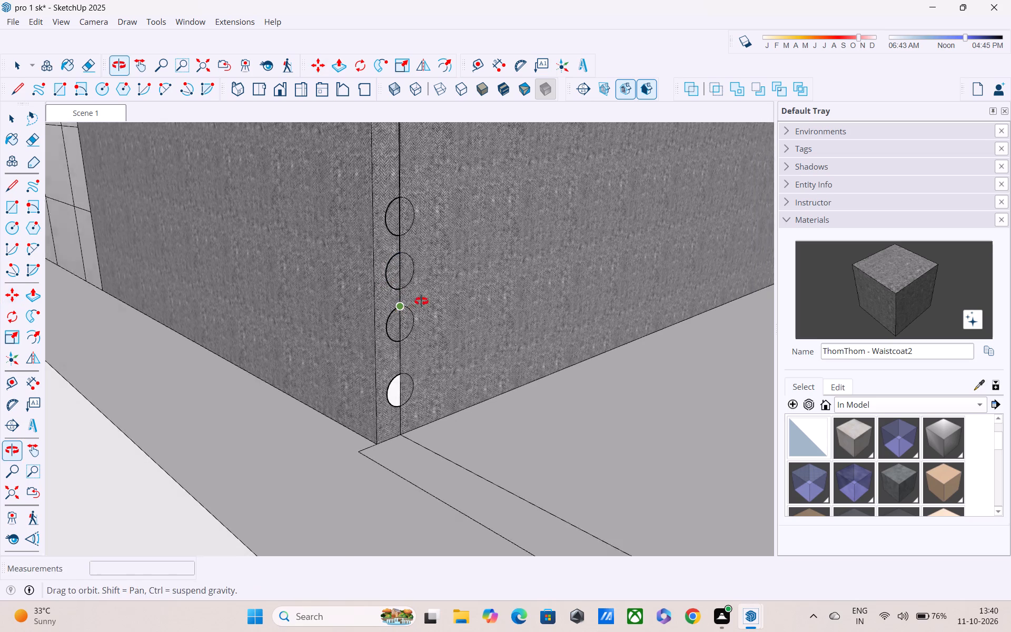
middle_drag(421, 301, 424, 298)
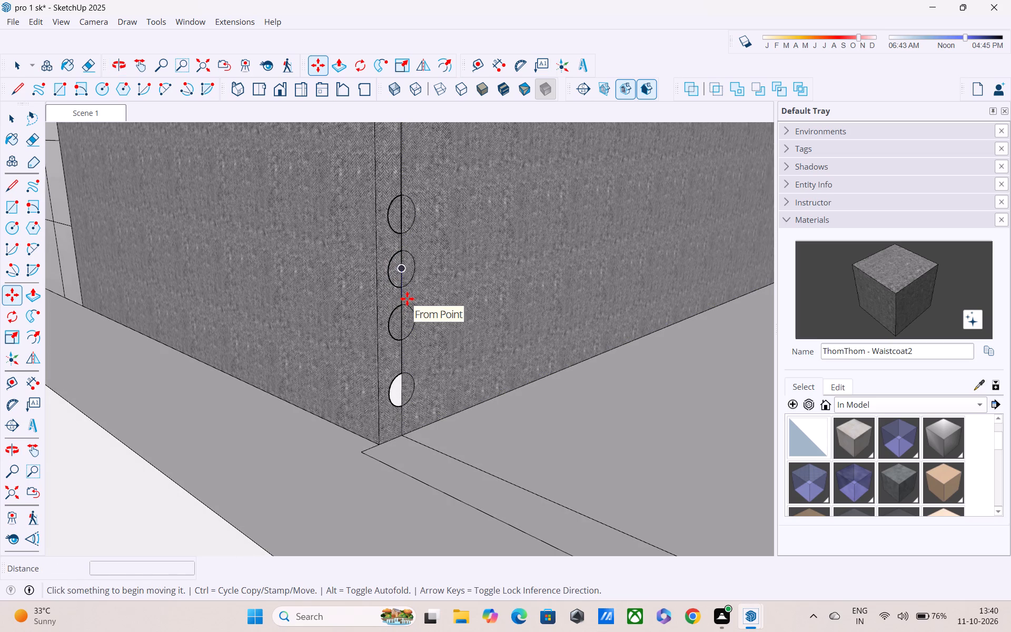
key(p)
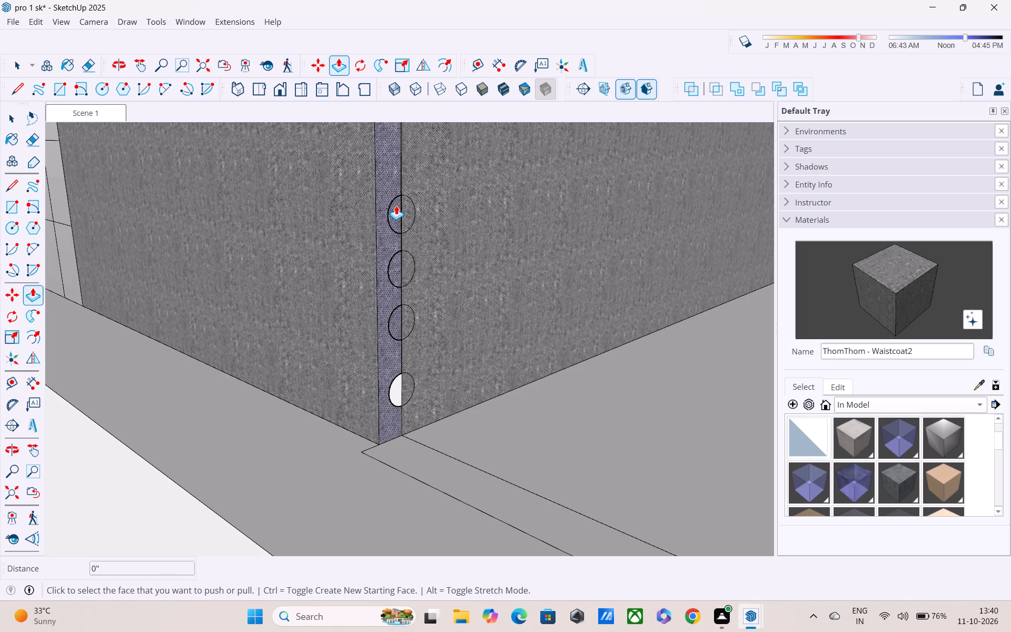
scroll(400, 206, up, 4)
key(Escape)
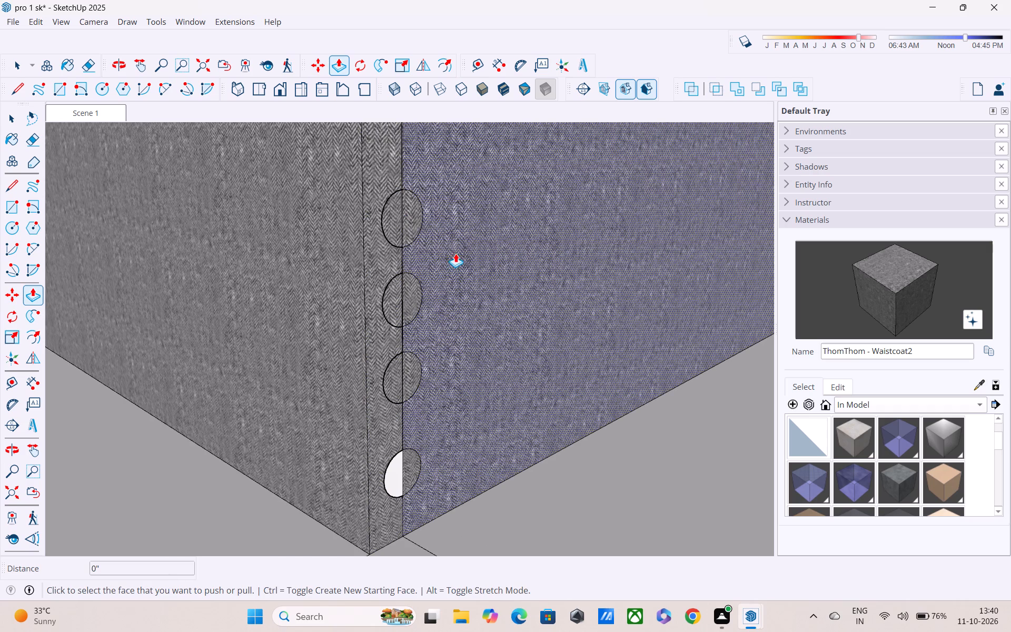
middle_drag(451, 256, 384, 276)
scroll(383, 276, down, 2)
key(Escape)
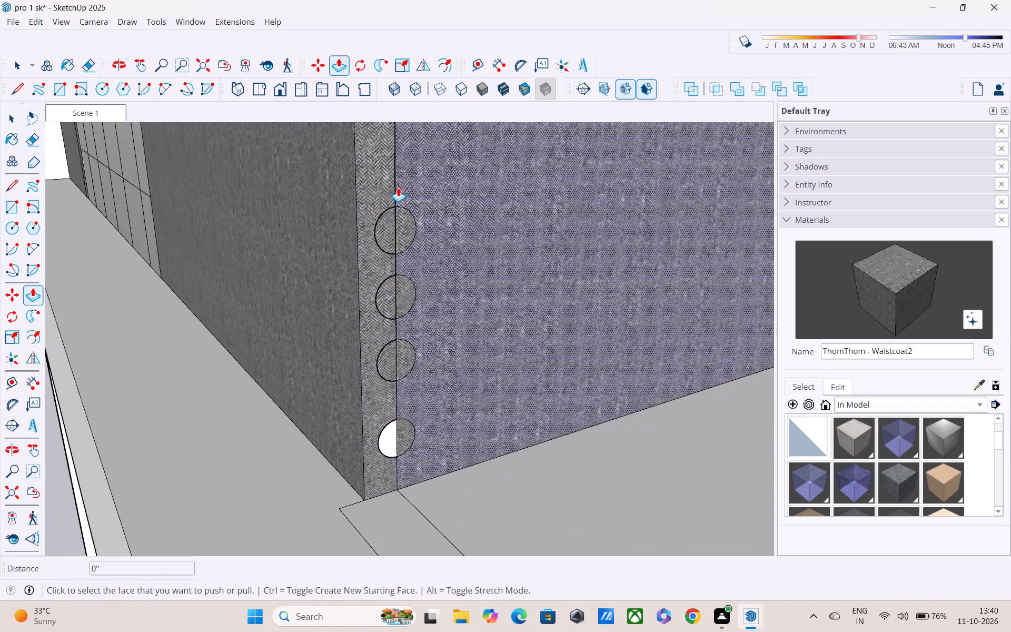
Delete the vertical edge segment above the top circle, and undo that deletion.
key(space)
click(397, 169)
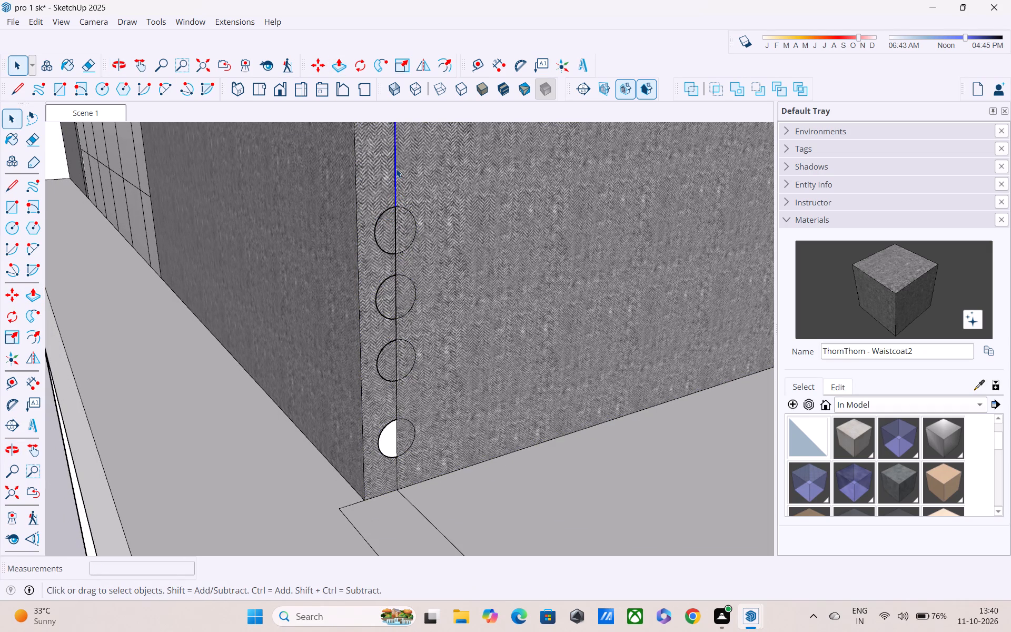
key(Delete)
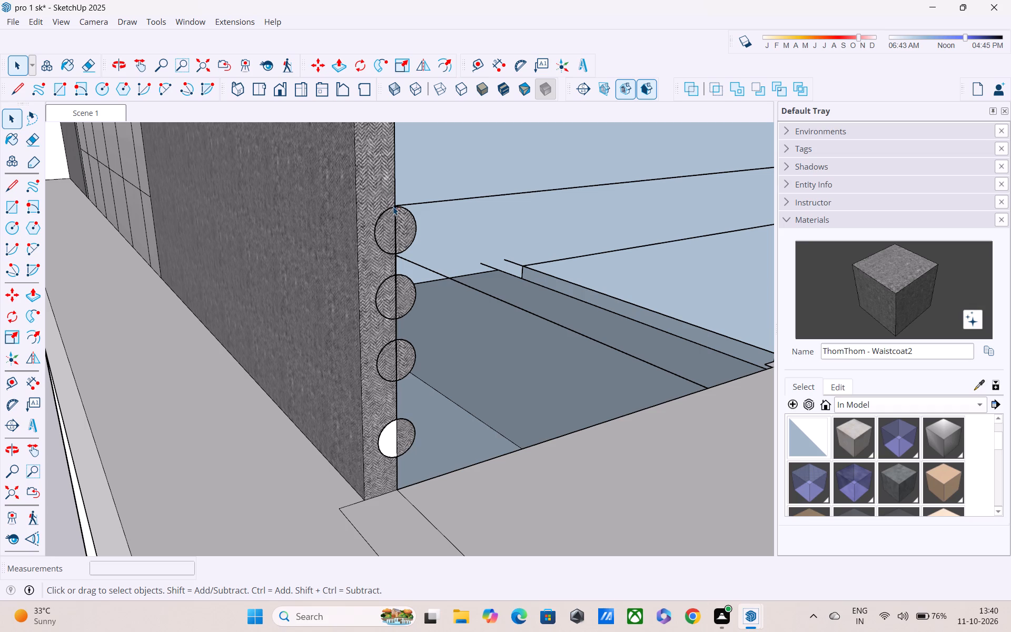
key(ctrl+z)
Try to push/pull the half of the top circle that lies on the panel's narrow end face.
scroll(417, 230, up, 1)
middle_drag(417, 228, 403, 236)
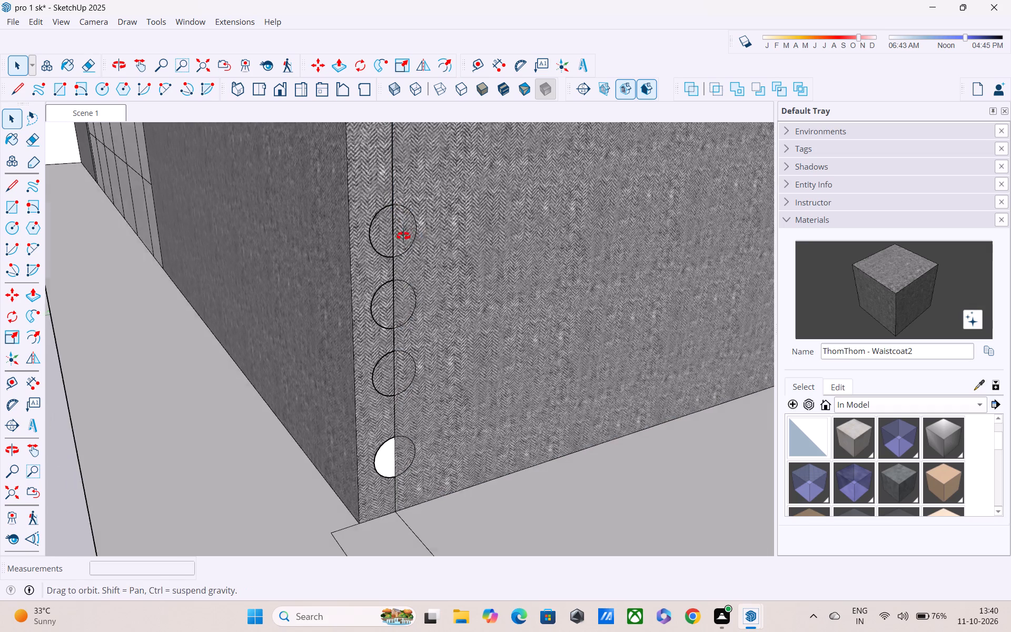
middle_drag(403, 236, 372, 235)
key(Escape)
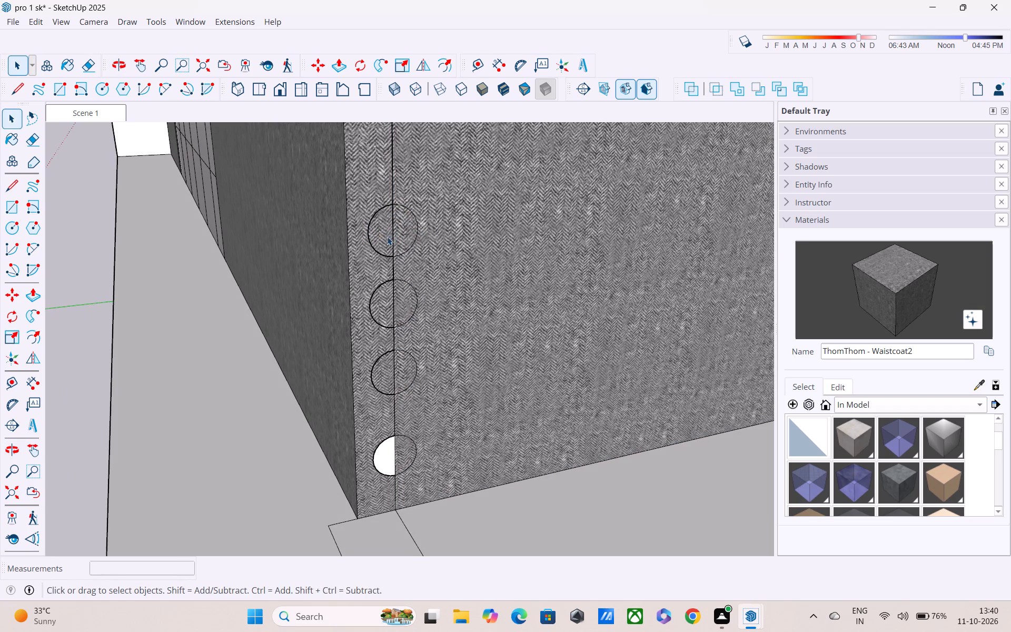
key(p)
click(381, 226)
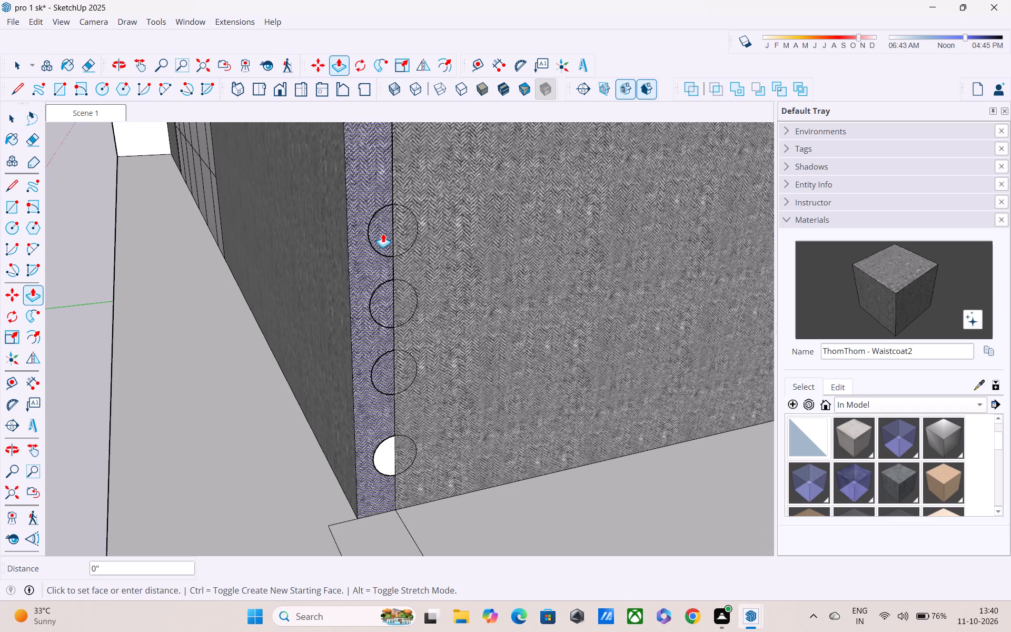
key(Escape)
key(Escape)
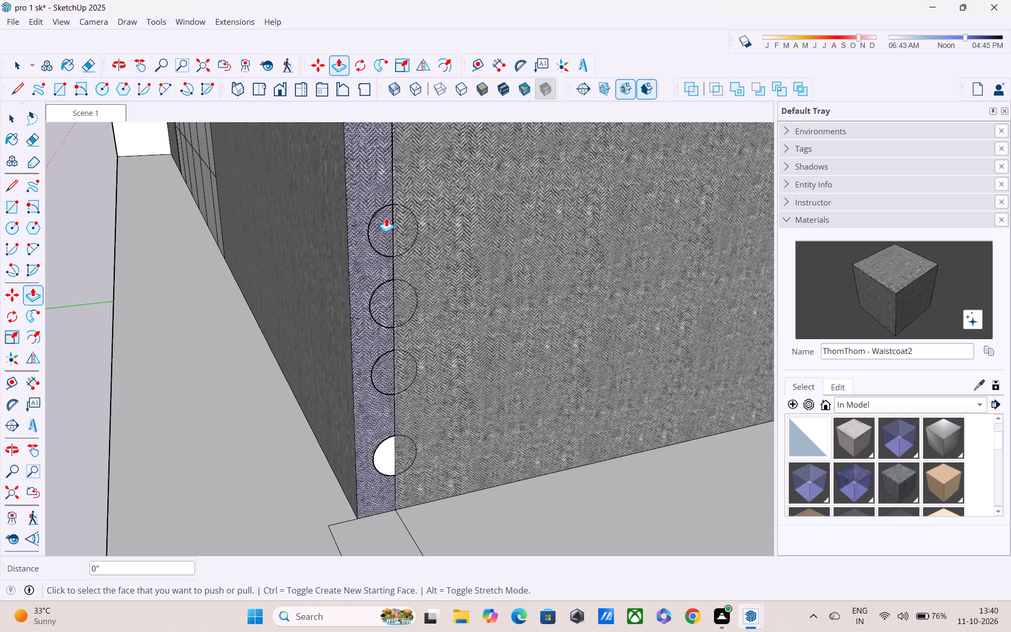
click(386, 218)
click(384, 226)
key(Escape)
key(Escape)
Examine the panel's narrow end face with its column of circles and the adjoining balcony walls from several angles.
key(space)
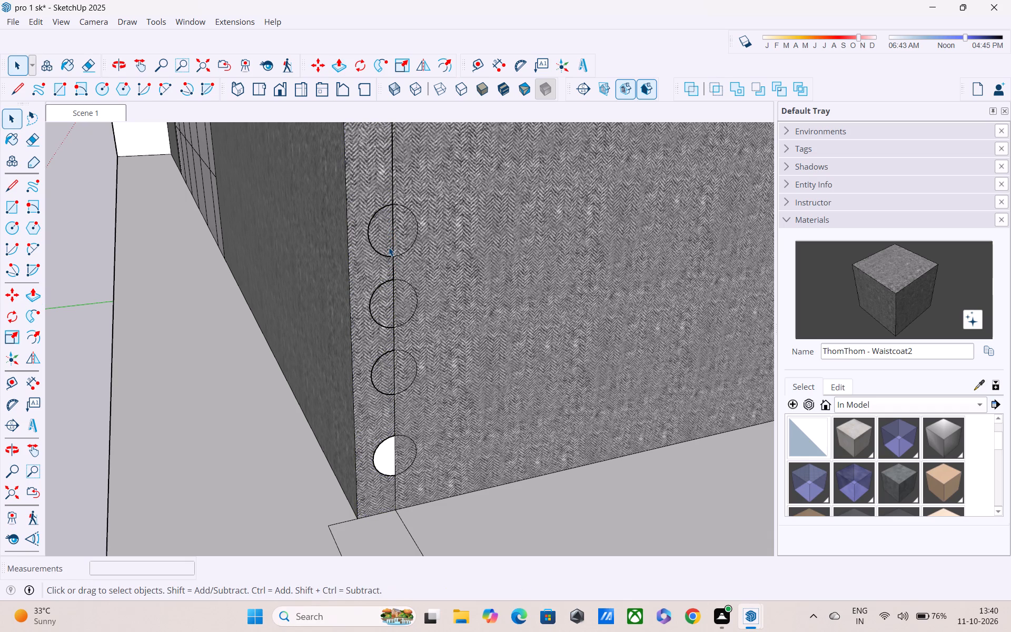
click(388, 234)
scroll(374, 232, up, 6)
middle_drag(374, 232, 526, 242)
scroll(442, 249, down, 6)
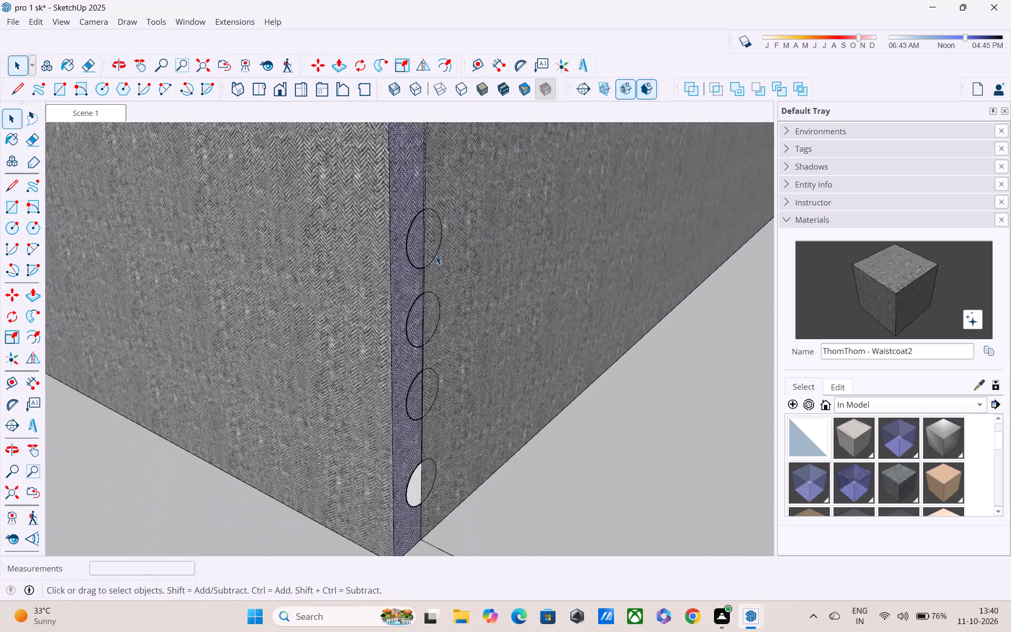
middle_drag(440, 287, 495, 302)
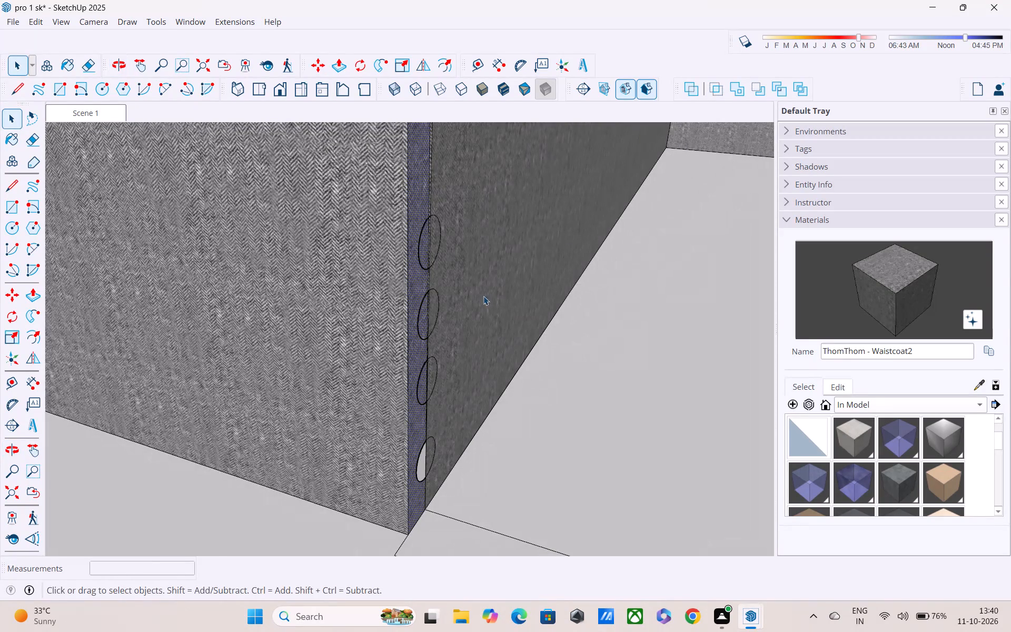
scroll(417, 311, down, 4)
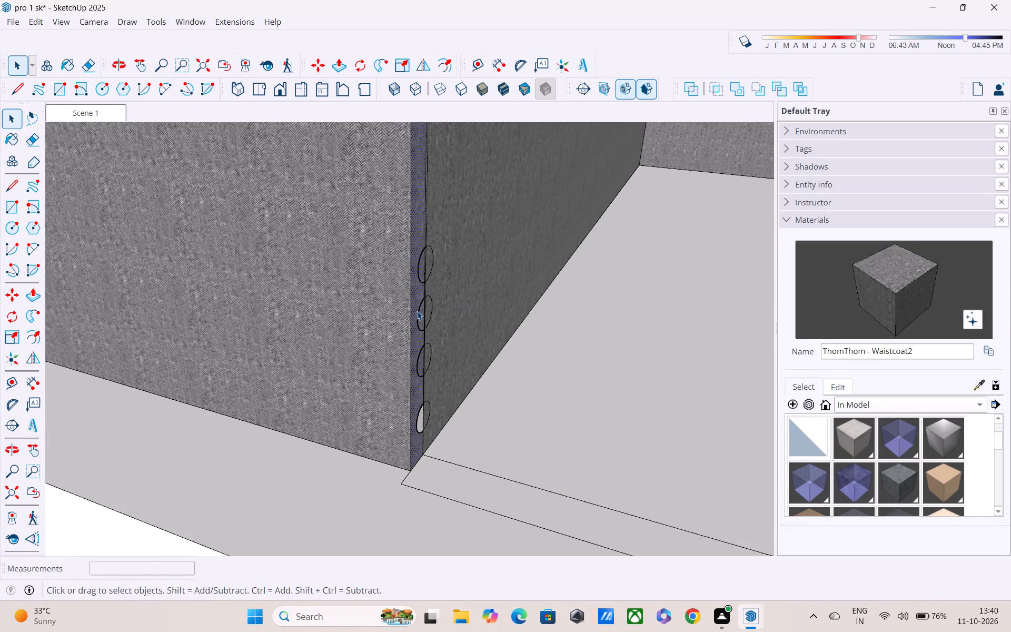
key(Escape)
middle_drag(433, 350, 416, 345)
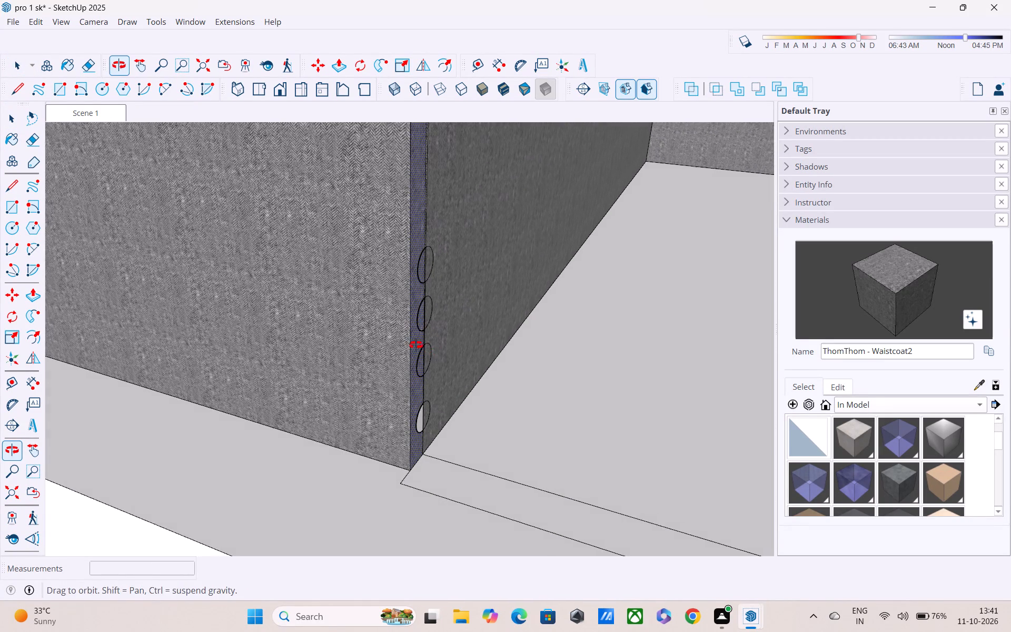
middle_drag(416, 345, 387, 317)
scroll(384, 302, down, 4)
middle_drag(439, 412, 643, 396)
scroll(643, 392, up, 1)
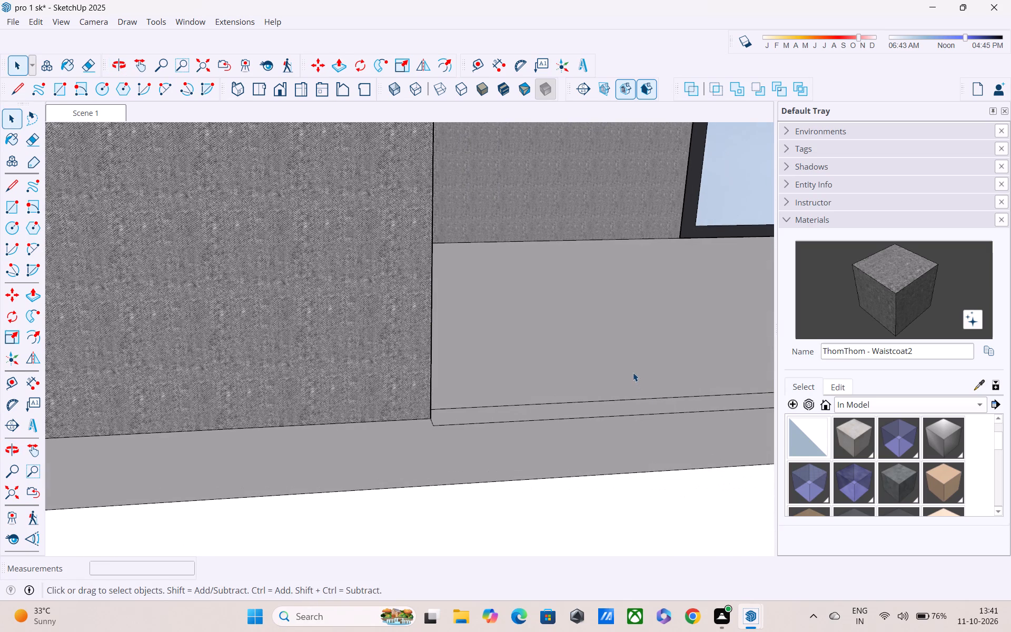
Examine the balcony floor's front edge along its full length up to the opposite side wall.
shift+middle_drag(630, 369, 389, 365)
shift+scroll(445, 348, down, 2)
shift+middle_drag(611, 349, 426, 346)
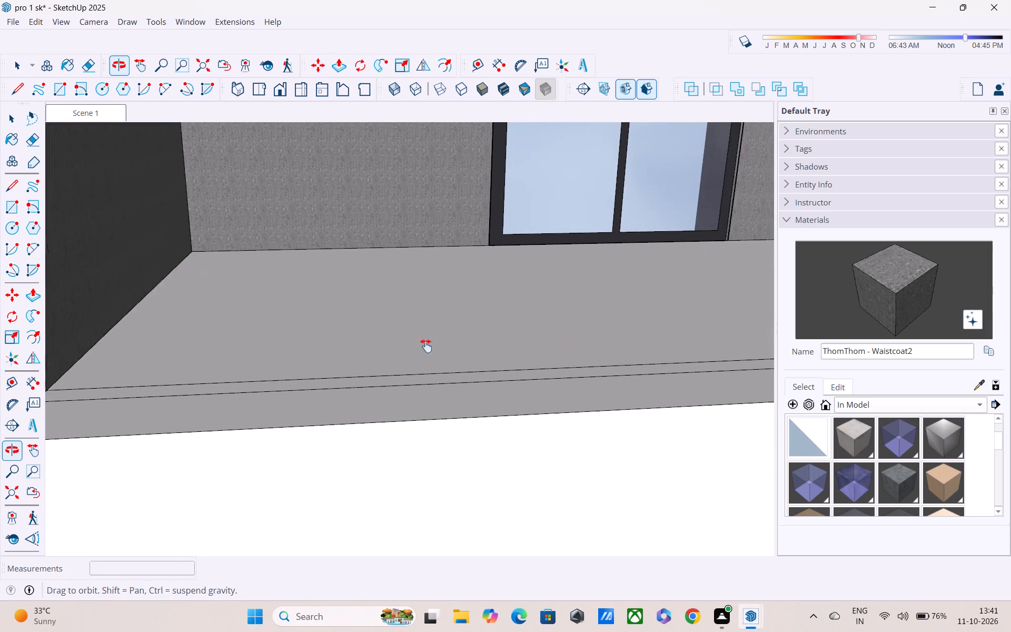
shift+middle_drag(426, 346, 326, 334)
shift+scroll(479, 333, down, 3)
shift+middle_drag(570, 328, 261, 319)
shift+scroll(512, 314, down, 3)
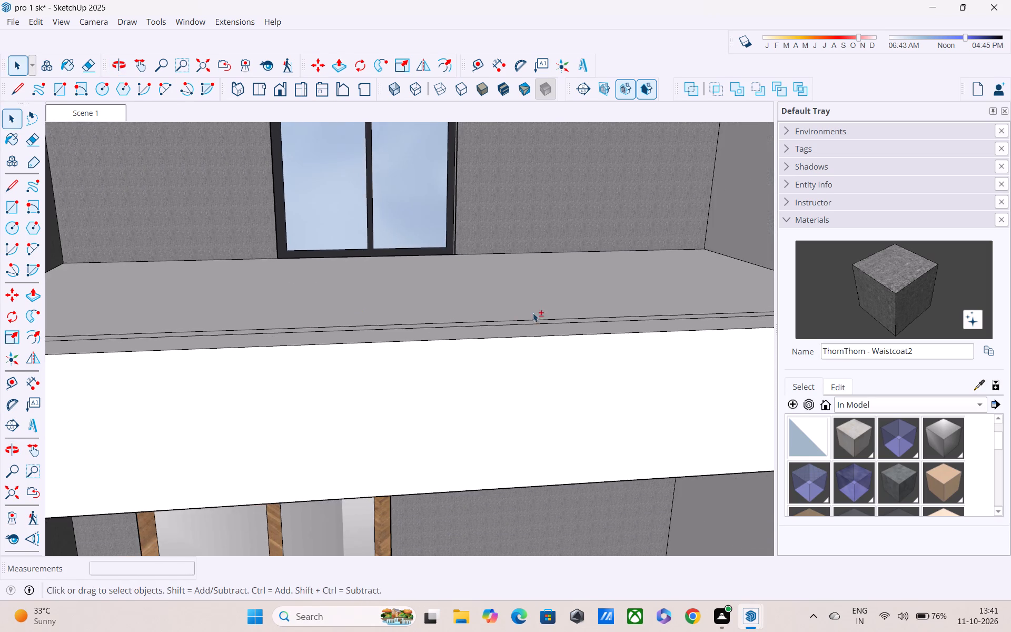
shift+middle_drag(618, 313, 364, 298)
shift+scroll(364, 298, down, 1)
scroll(573, 264, up, 3)
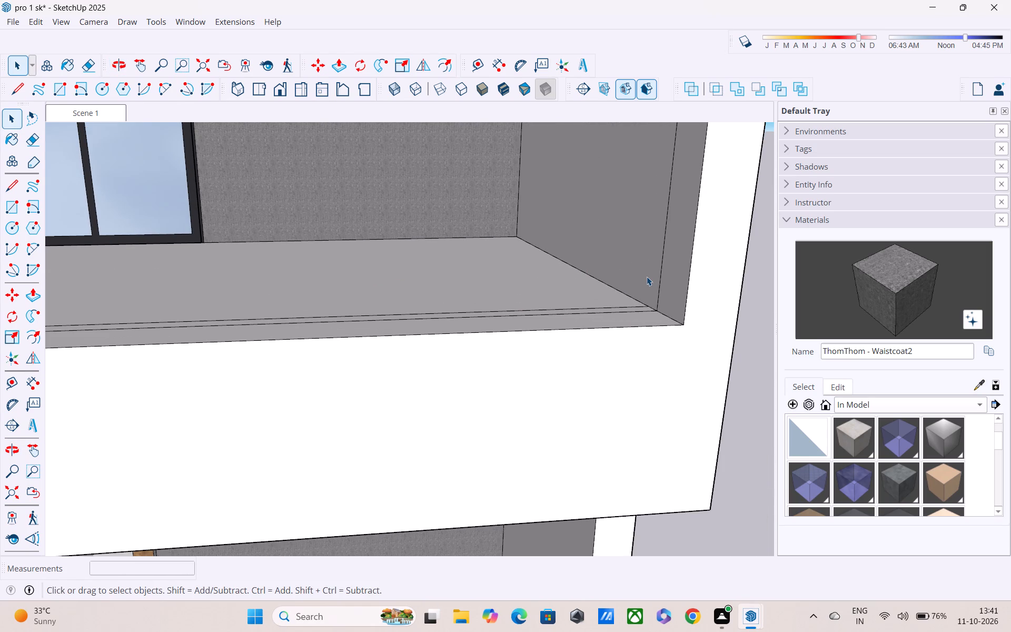
Undo the last four edits, taking back the circle copies stacked up the balcony panel's edge.
key(ctrl+z)
key(ctrl+z)
scroll(559, 292, down, 7)
scroll(447, 289, up, 1)
middle_drag(441, 290, 202, 304)
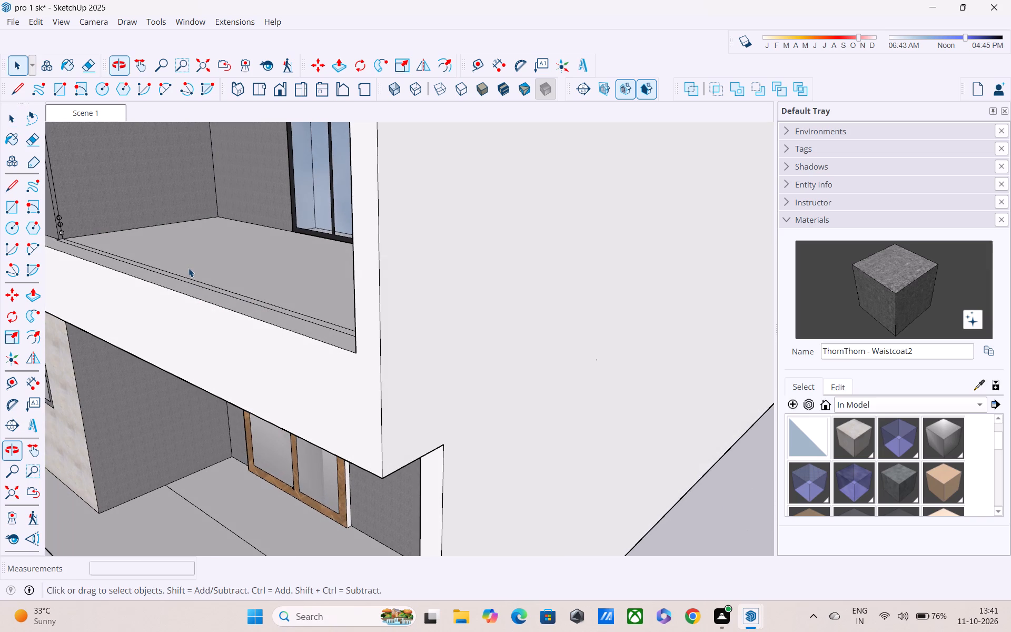
key(ctrl+z)
key(ctrl+z)
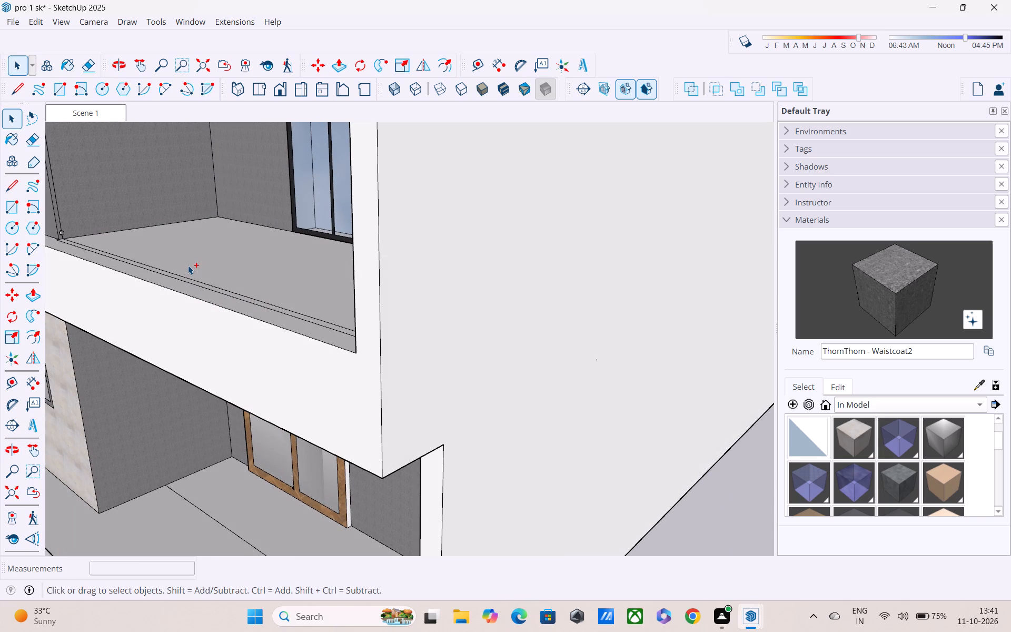
Delete the vertical line near the front edge on the inner face of the balcony's opposite side wall.
scroll(75, 234, up, 2)
middle_drag(81, 247, 174, 256)
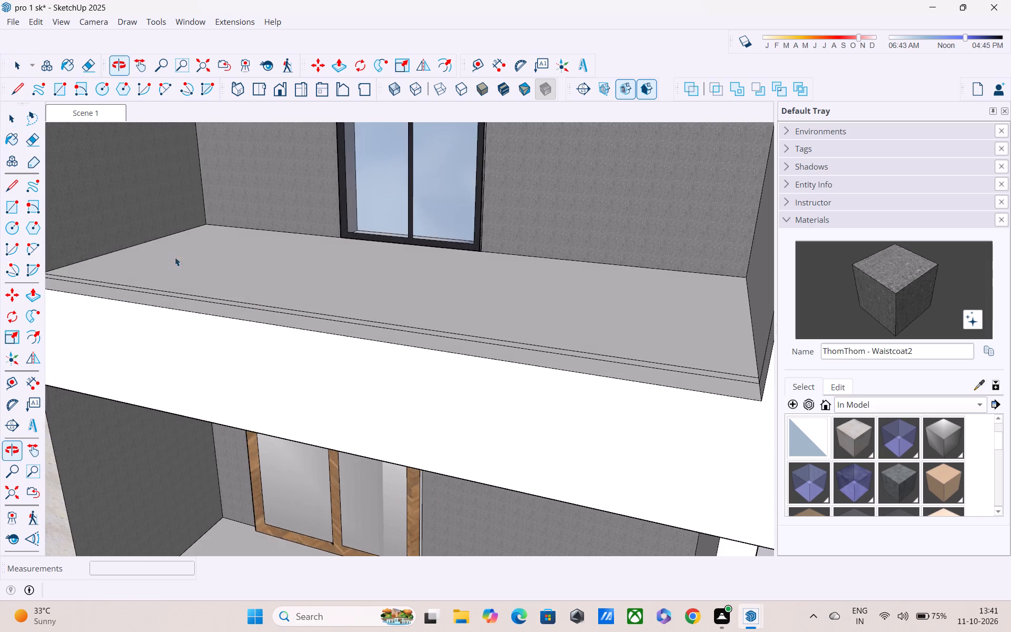
scroll(143, 256, up, 3)
scroll(272, 298, down, 2)
shift+middle_drag(241, 315, 141, 329)
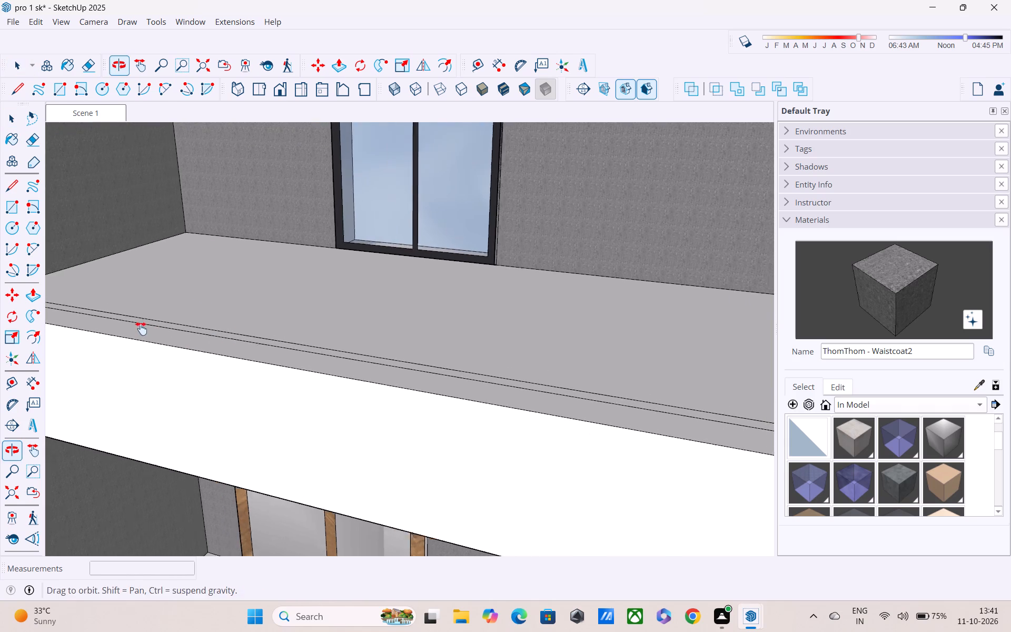
shift+middle_drag(141, 329, 125, 330)
scroll(220, 332, down, 3)
middle_drag(325, 333, 633, 372)
scroll(650, 318, up, 2)
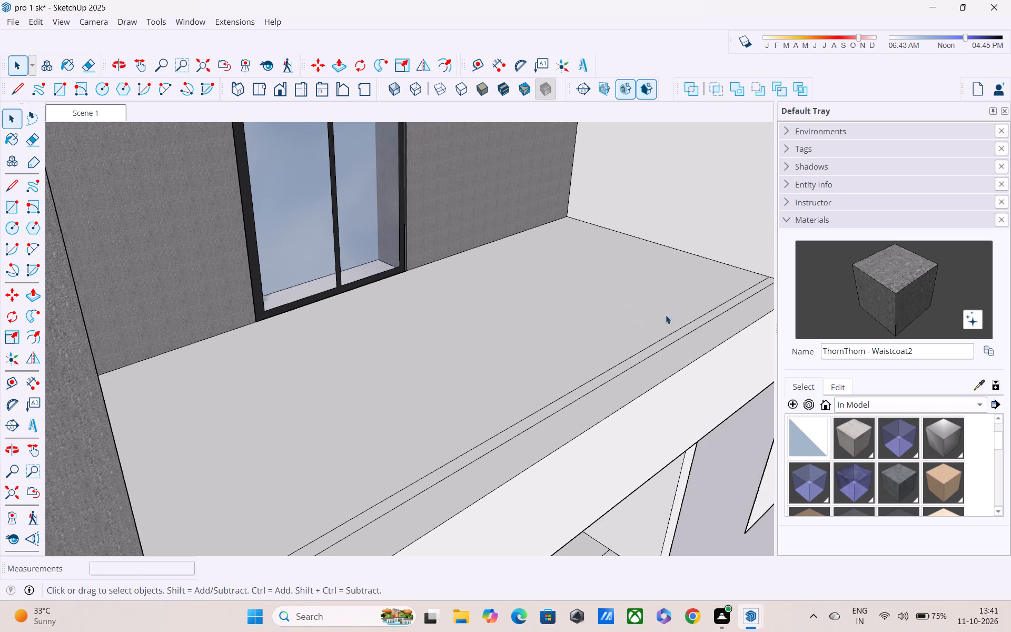
shift+middle_drag(558, 301, 242, 308)
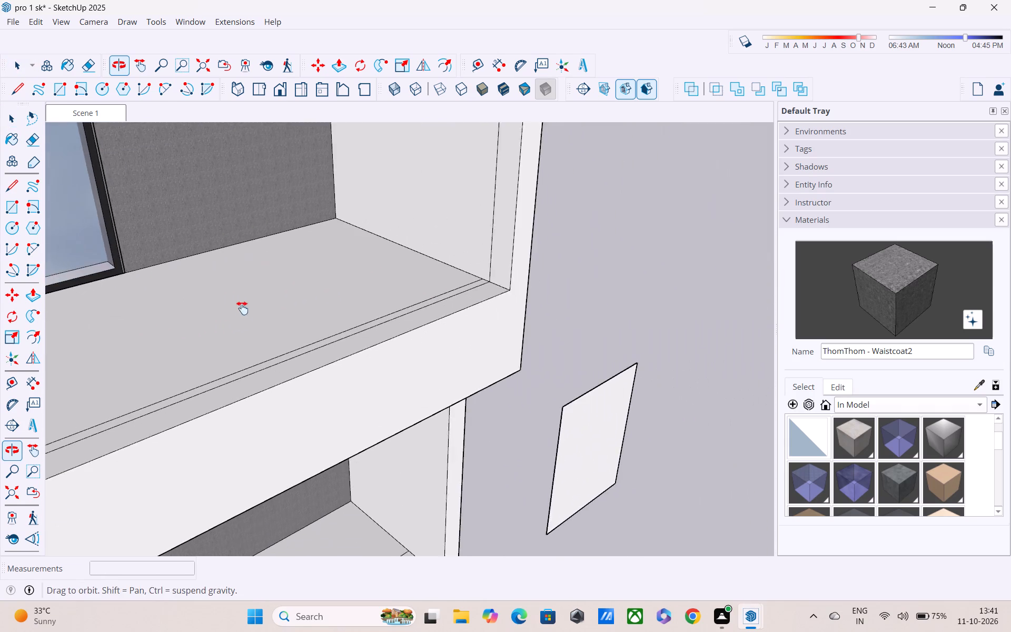
shift+middle_drag(242, 308, 241, 310)
scroll(405, 285, up, 2)
click(502, 219)
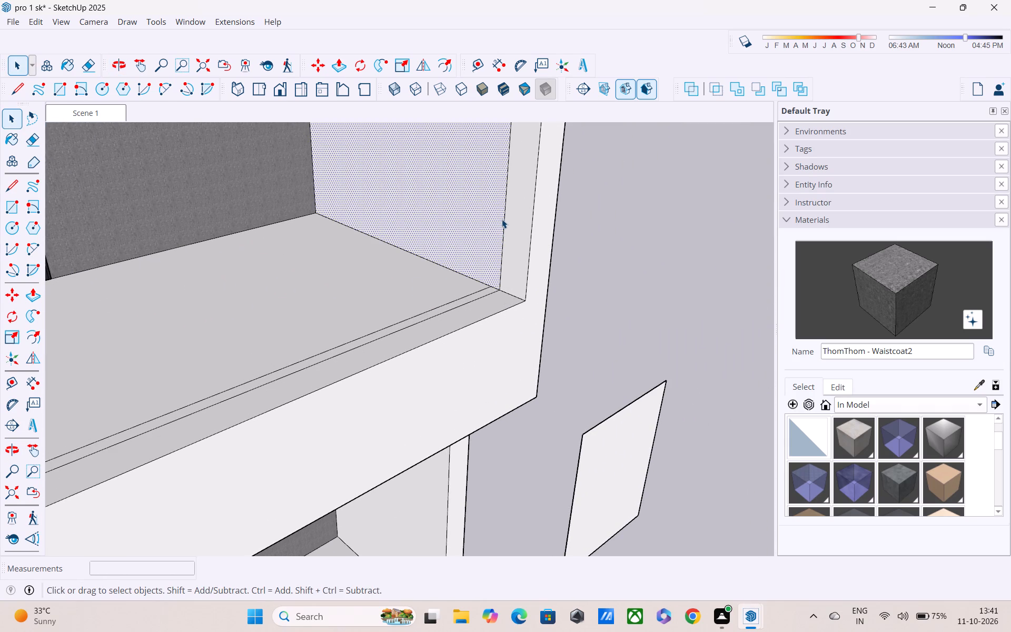
click(503, 232)
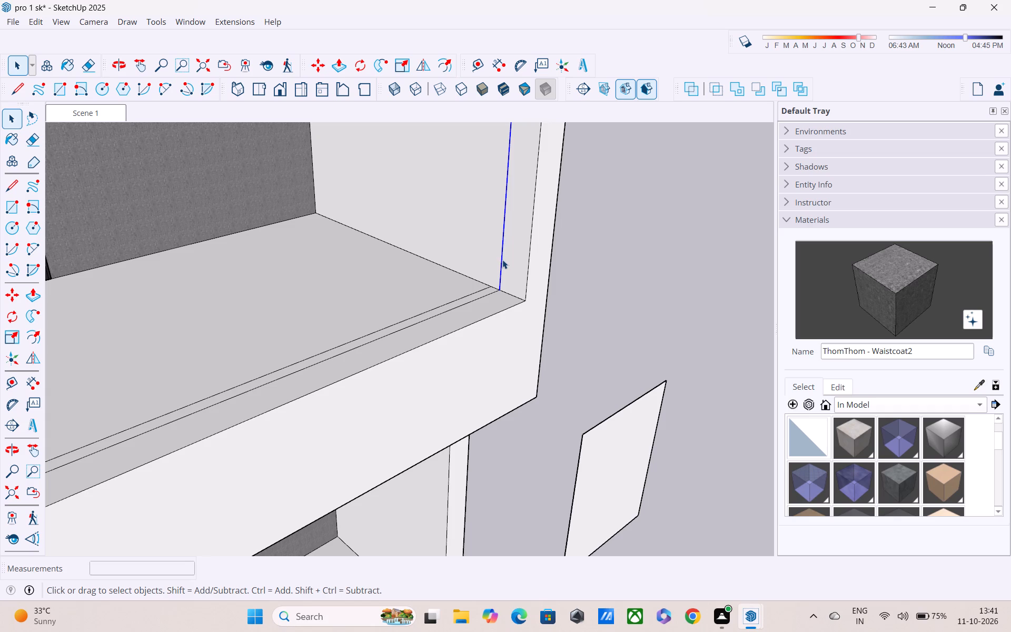
key(Delete)
Draw a circle of about 3 9/16" radius low on that side wall, just above the floor's double lines.
scroll(483, 307, down, 2)
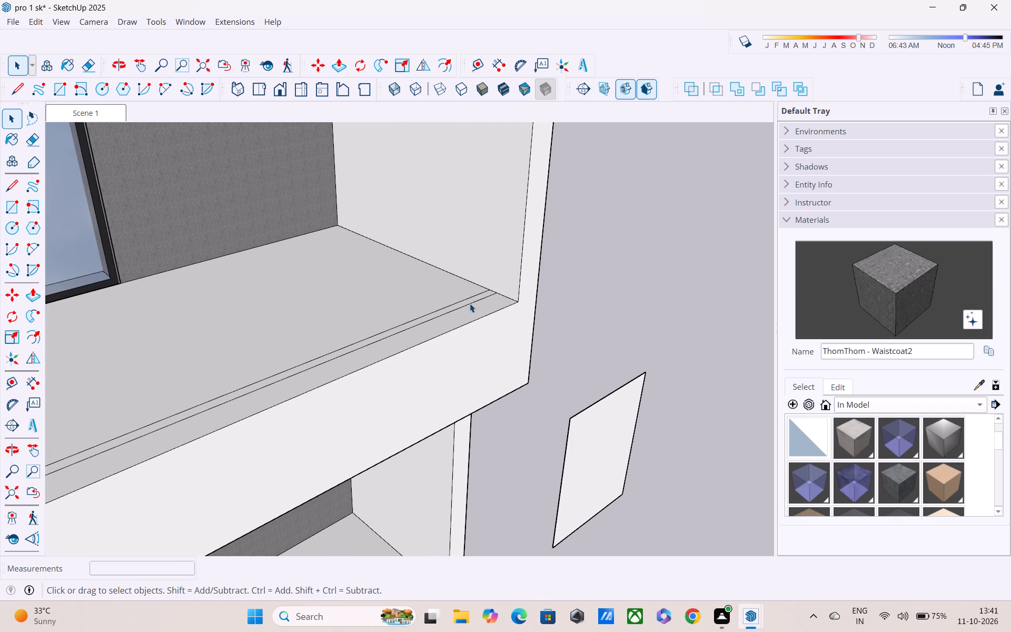
scroll(442, 318, down, 2)
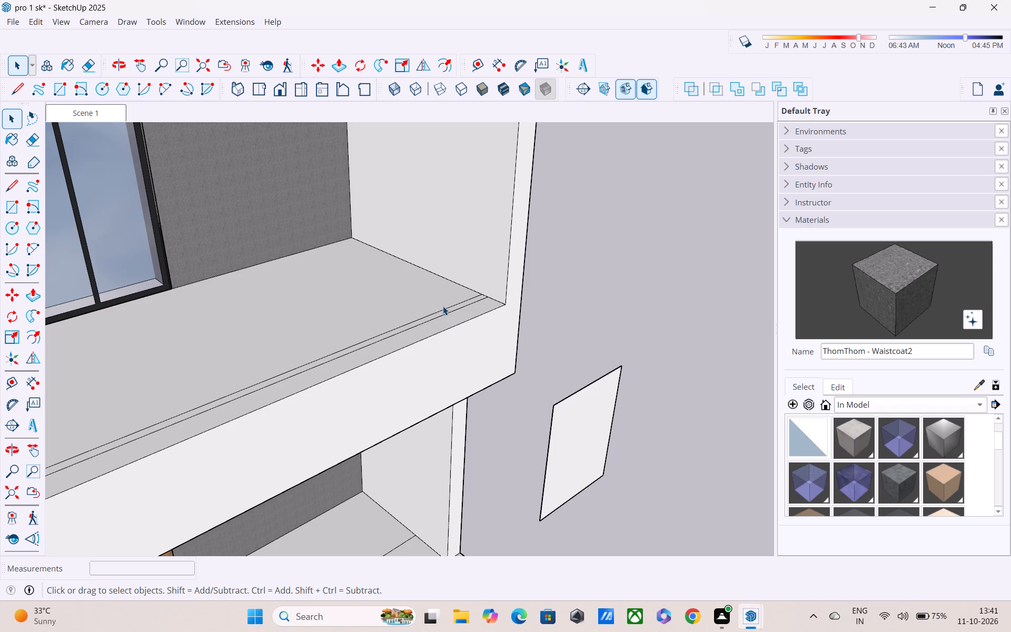
key(c)
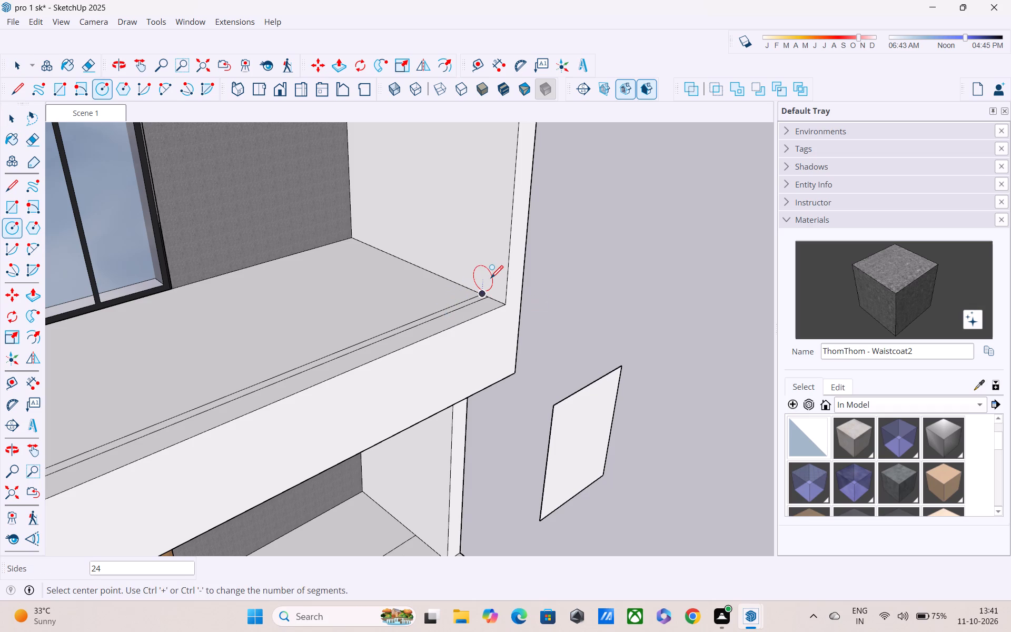
click(491, 279)
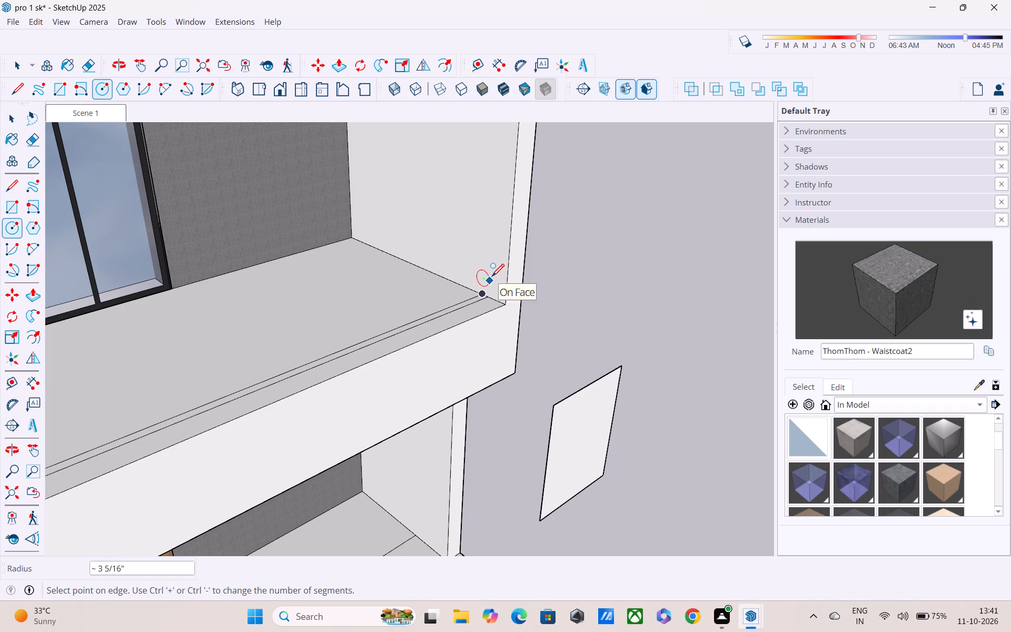
click(492, 278)
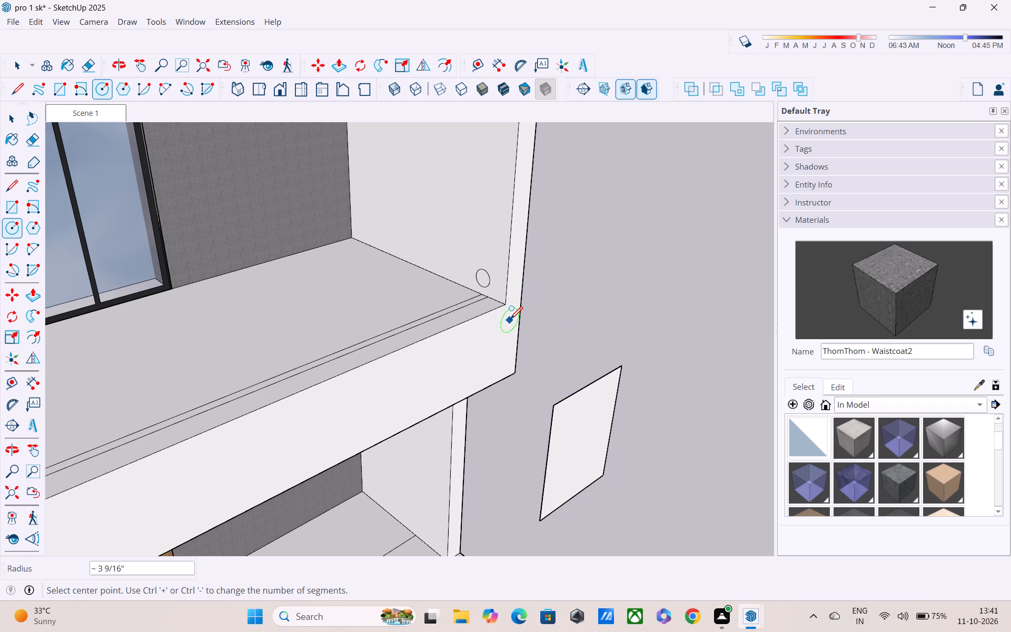
key(Escape)
key(space)
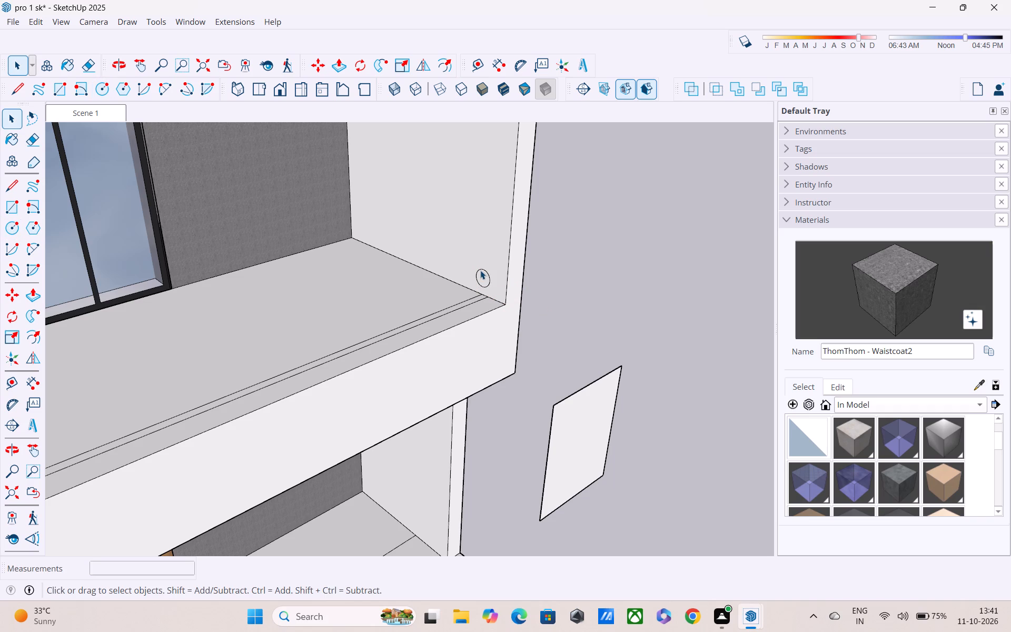
Copy the circle straight up the side wall by about 11 15/16".
click(480, 267)
key(Escape)
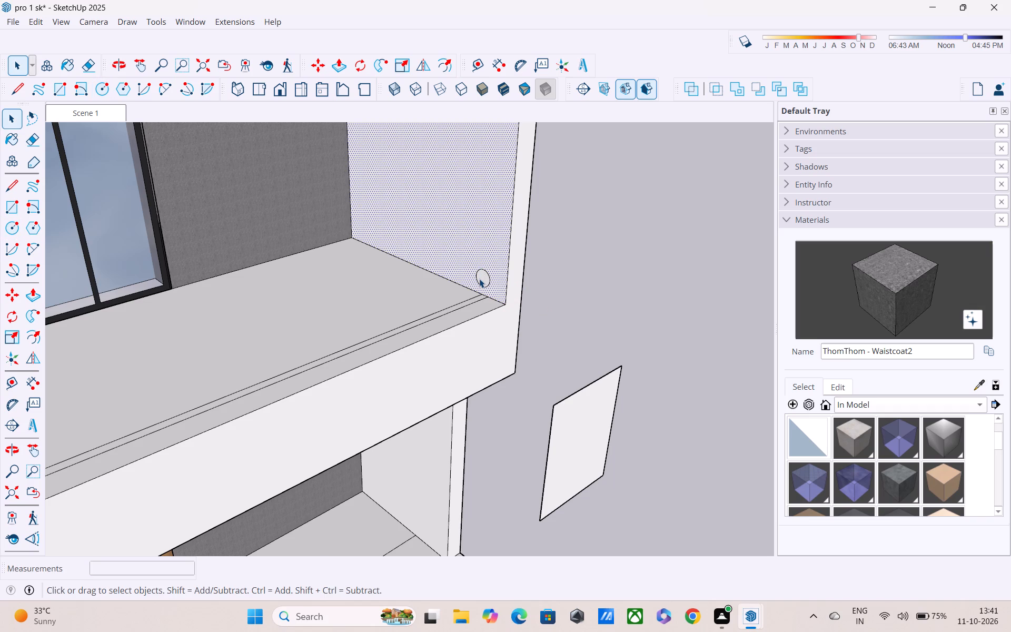
scroll(477, 283, up, 3)
key(Escape)
key(Escape)
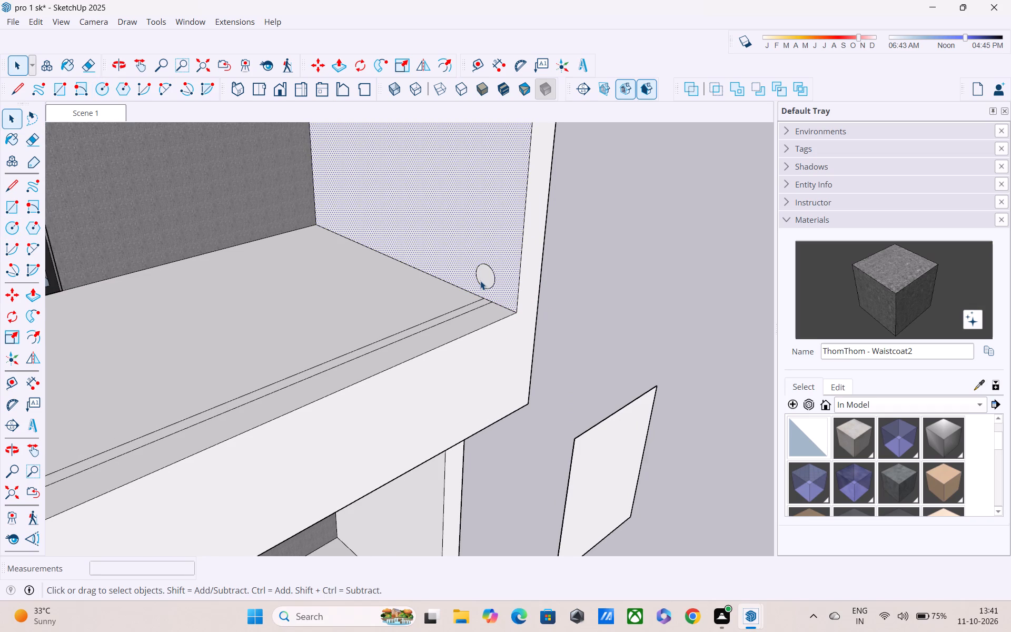
key(space)
click(491, 269)
key(m)
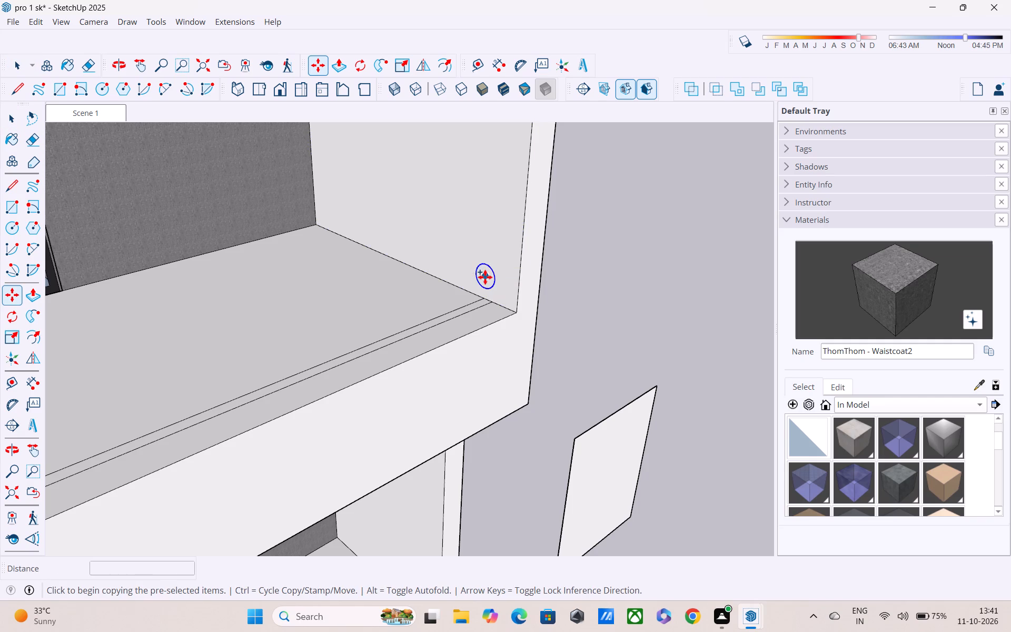
click(485, 277)
middle_drag(499, 248, 584, 242)
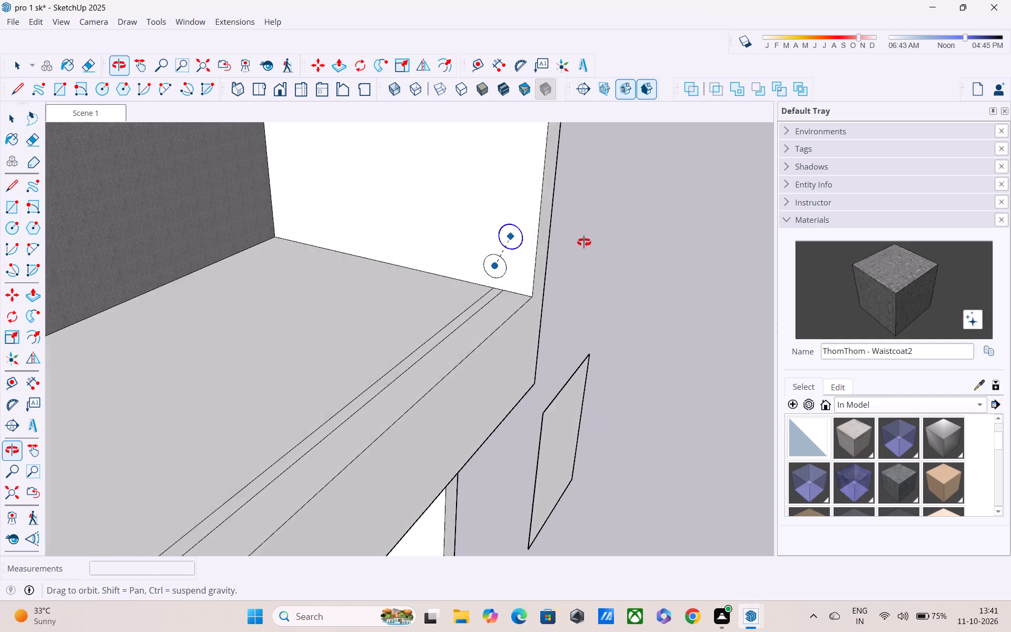
middle_drag(584, 242, 584, 241)
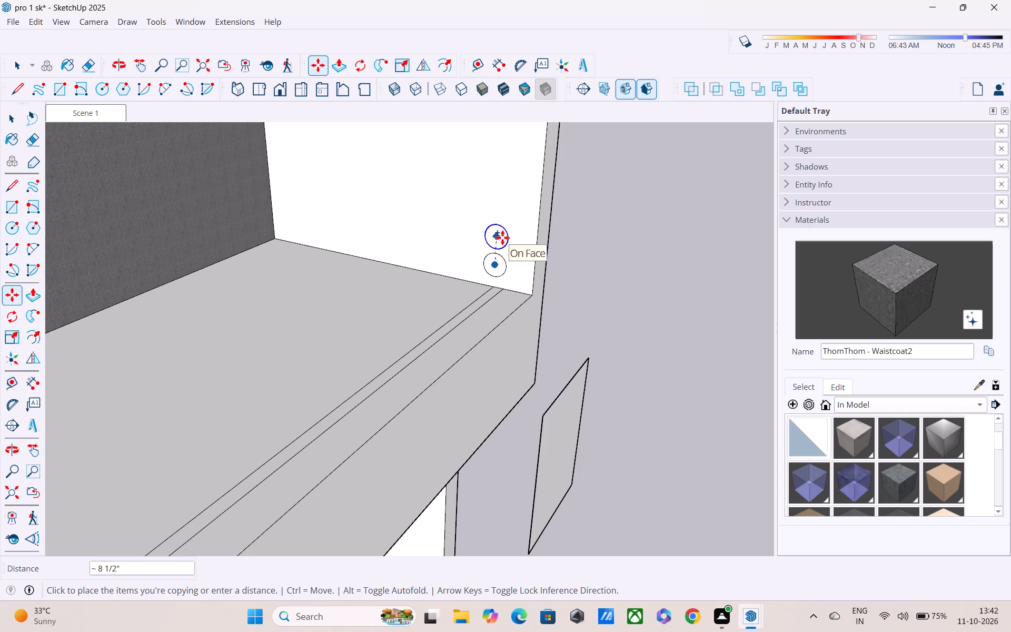
click(504, 225)
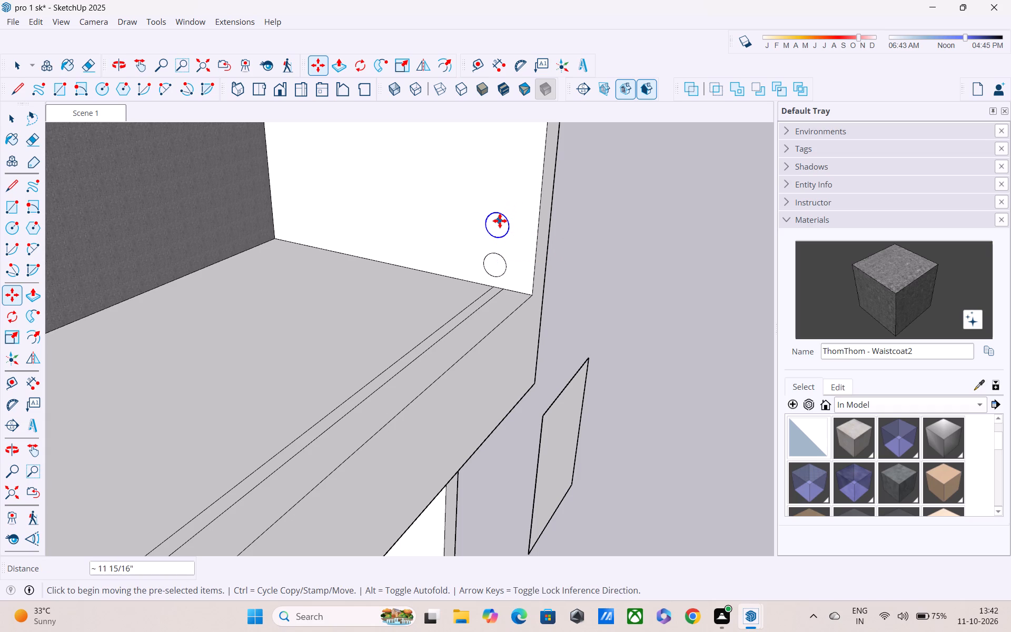
Add two more circle copies up the column, the first about 10 1/2" above the previous circle.
click(500, 221)
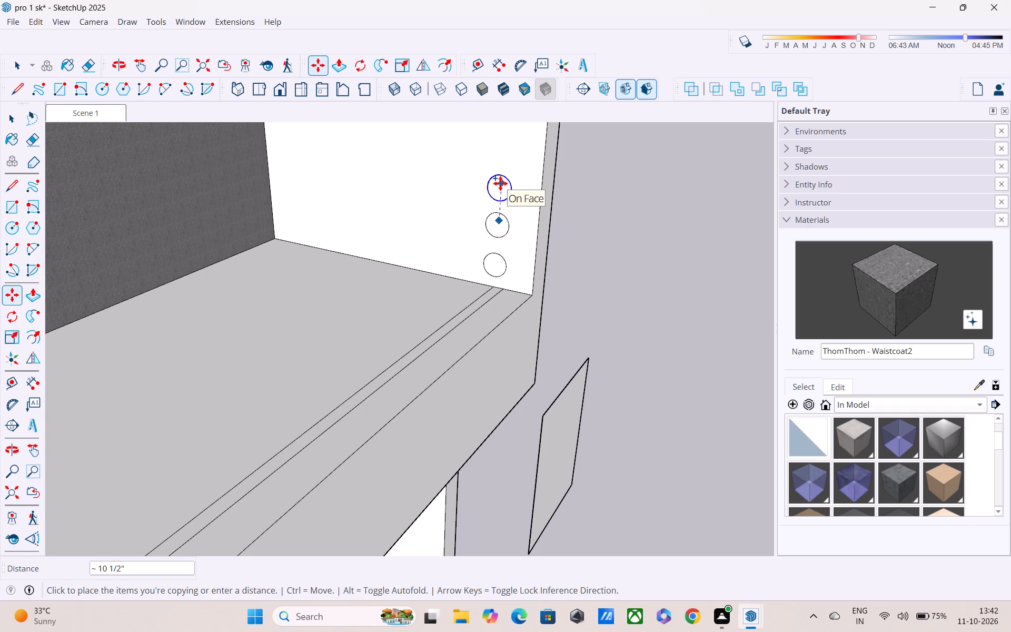
click(500, 183)
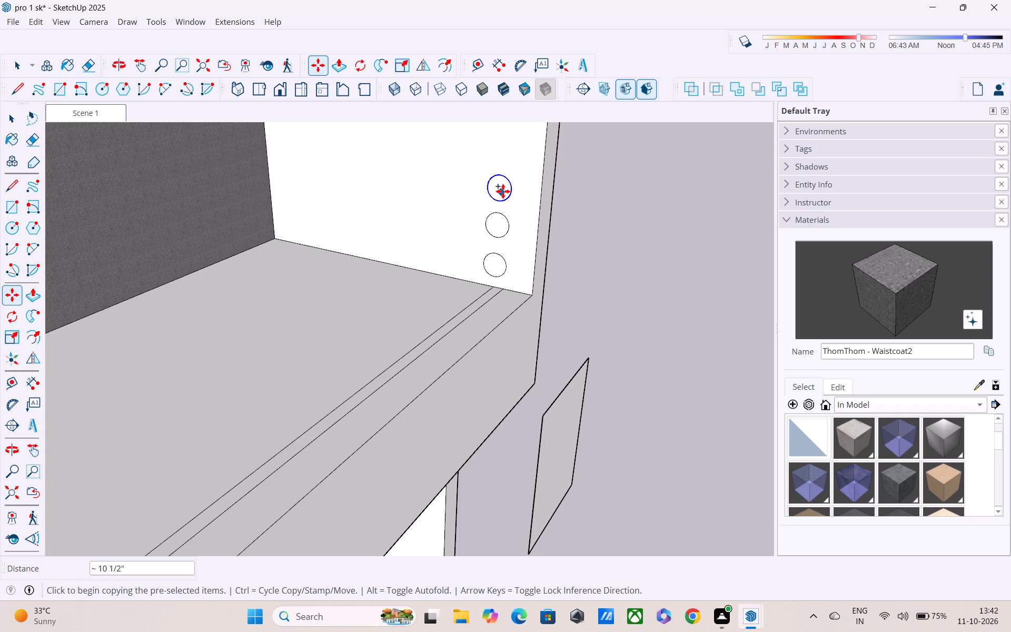
click(501, 187)
click(504, 150)
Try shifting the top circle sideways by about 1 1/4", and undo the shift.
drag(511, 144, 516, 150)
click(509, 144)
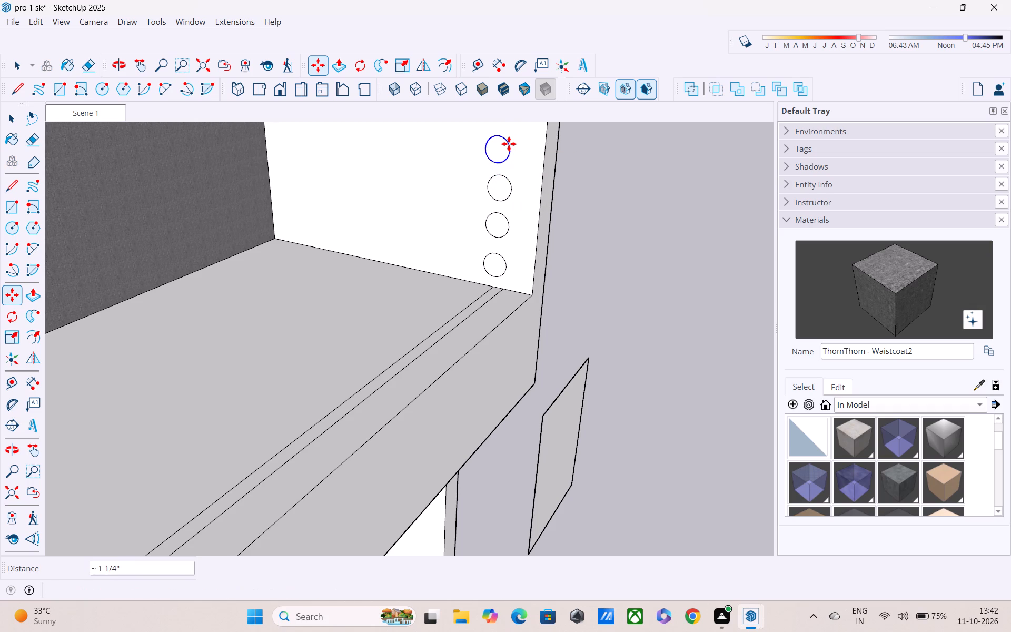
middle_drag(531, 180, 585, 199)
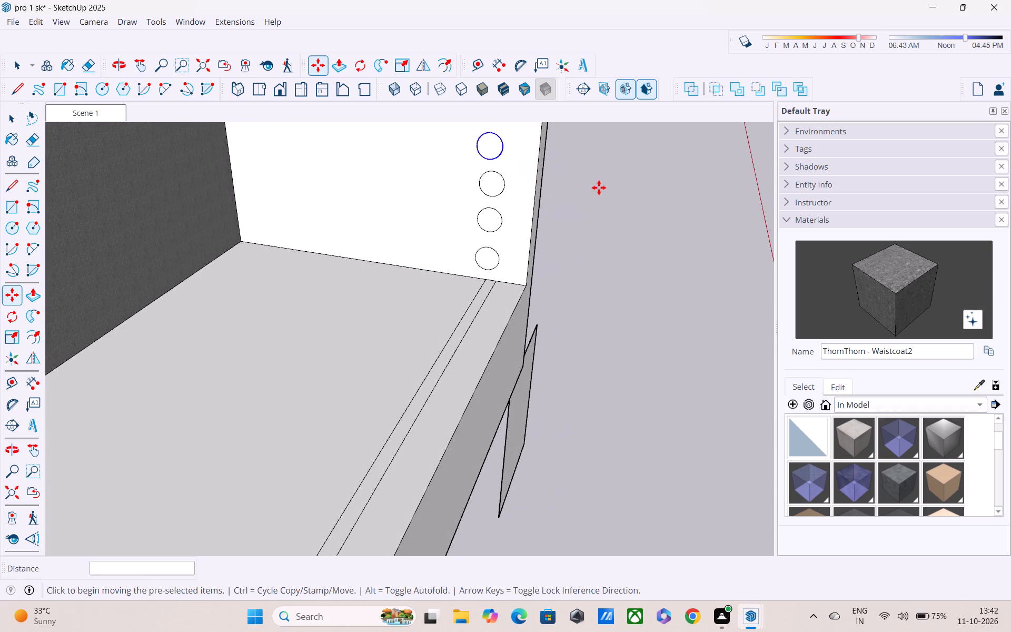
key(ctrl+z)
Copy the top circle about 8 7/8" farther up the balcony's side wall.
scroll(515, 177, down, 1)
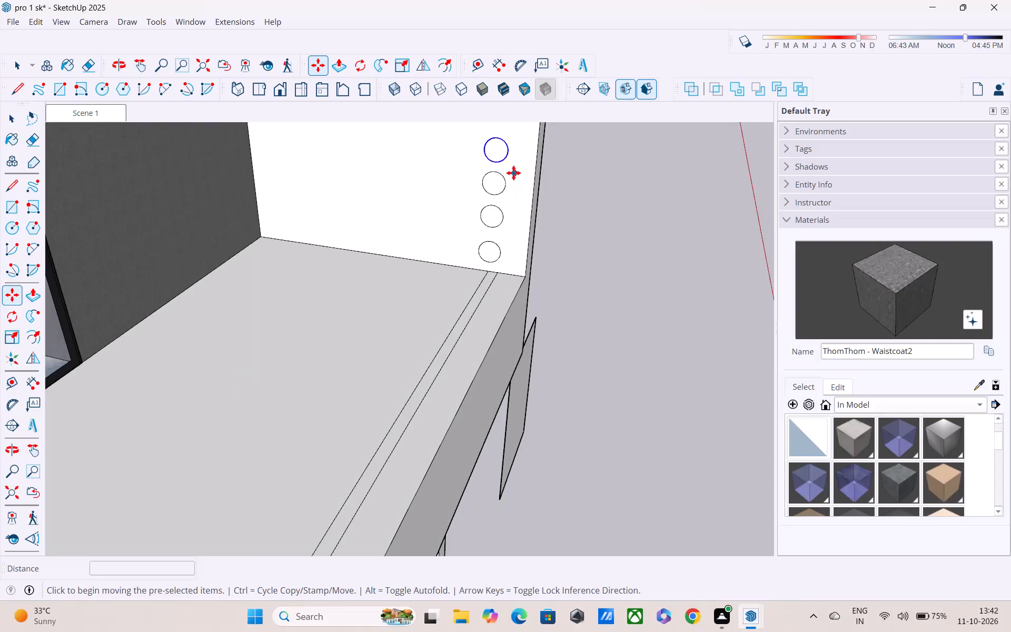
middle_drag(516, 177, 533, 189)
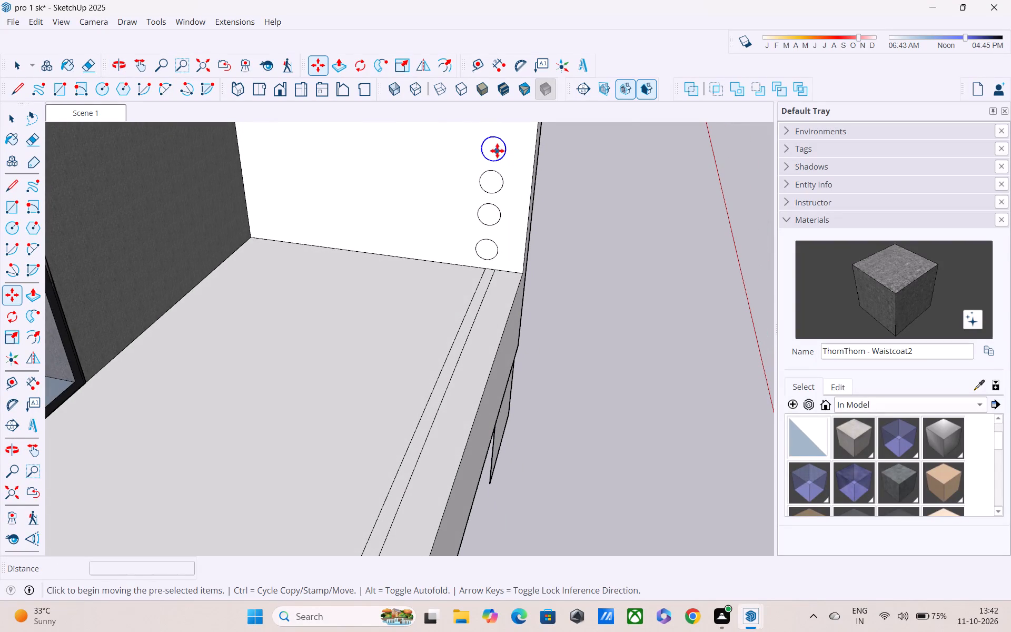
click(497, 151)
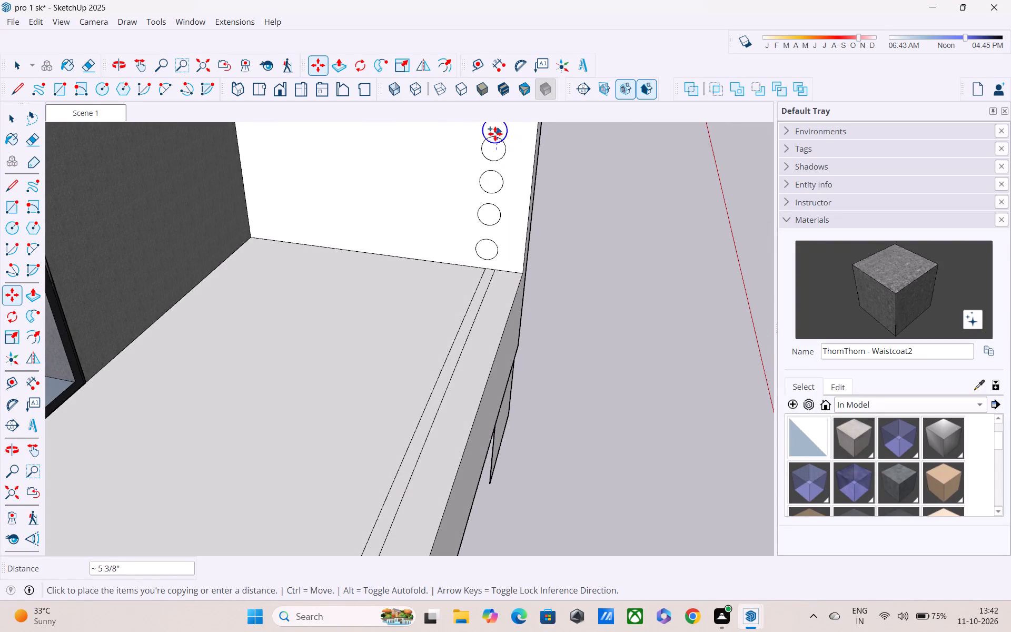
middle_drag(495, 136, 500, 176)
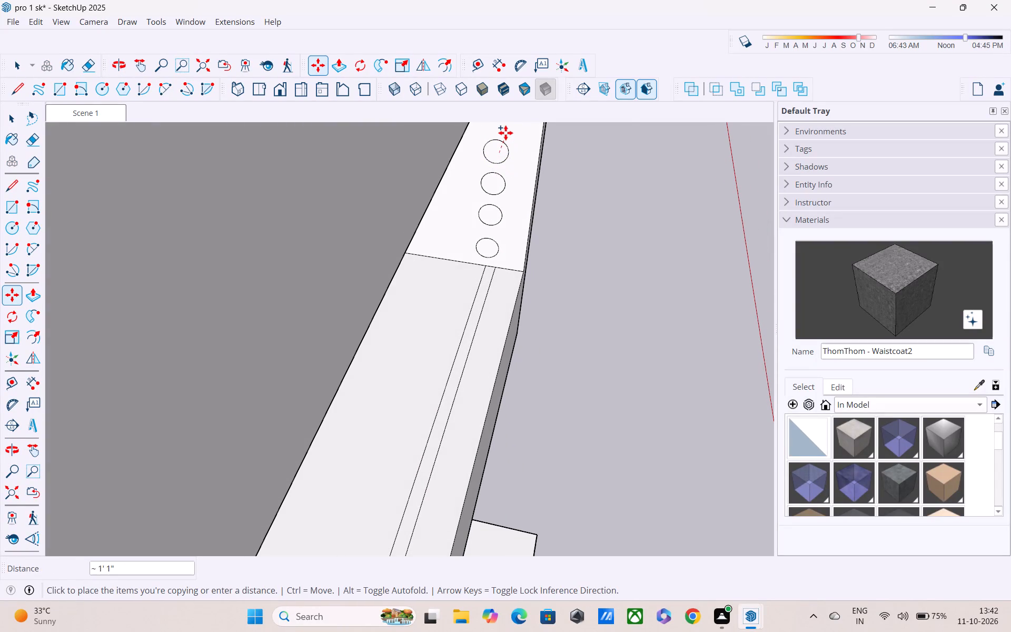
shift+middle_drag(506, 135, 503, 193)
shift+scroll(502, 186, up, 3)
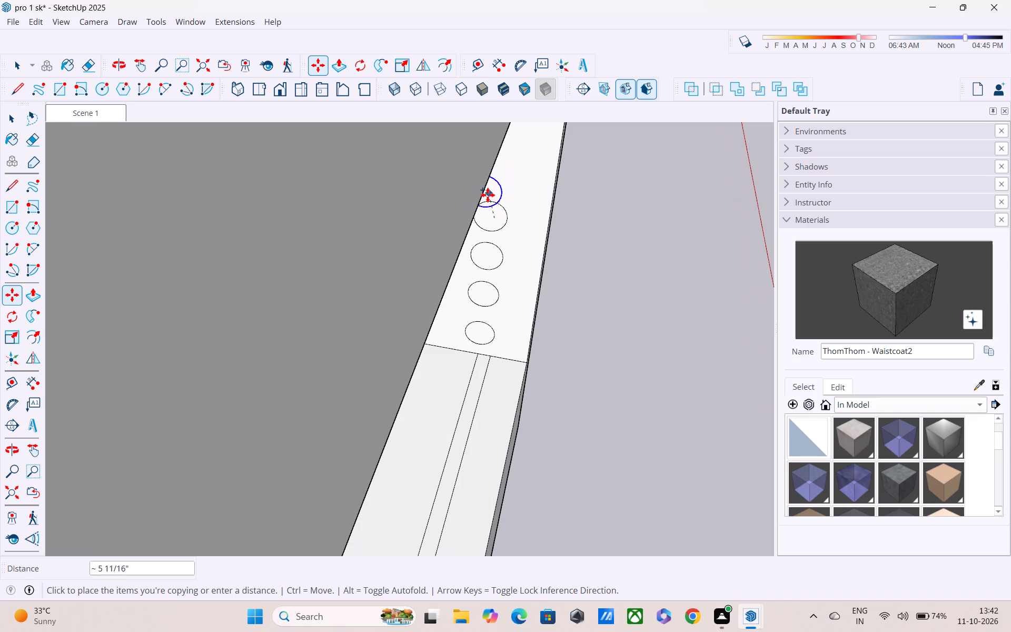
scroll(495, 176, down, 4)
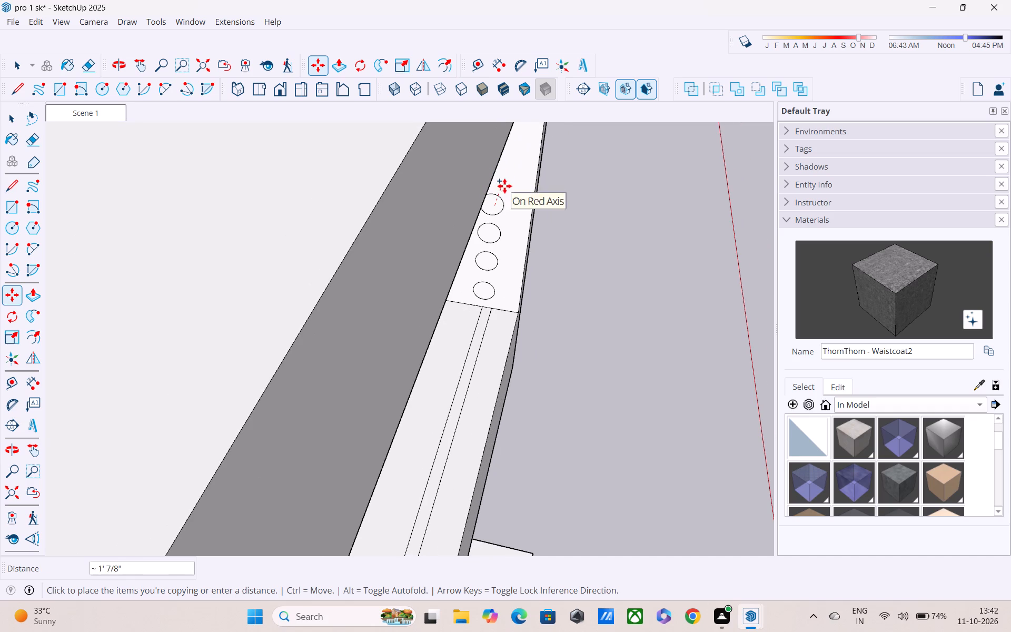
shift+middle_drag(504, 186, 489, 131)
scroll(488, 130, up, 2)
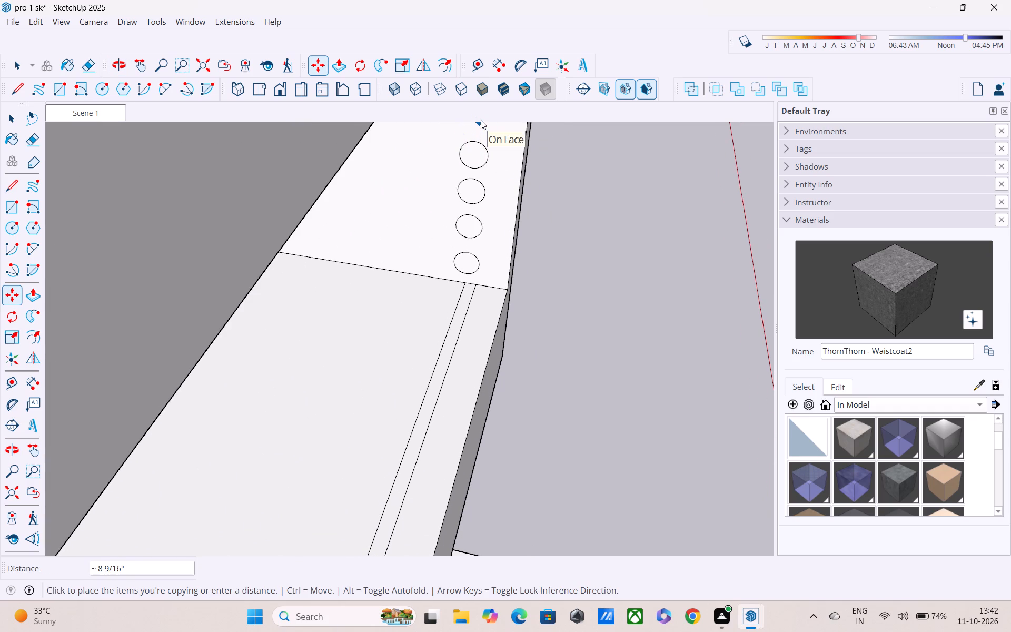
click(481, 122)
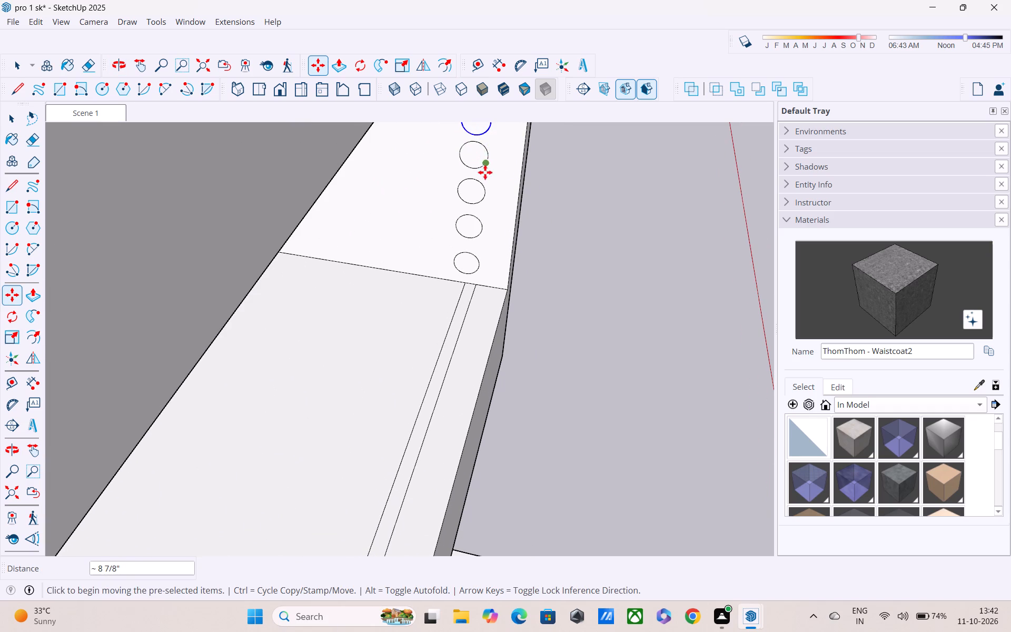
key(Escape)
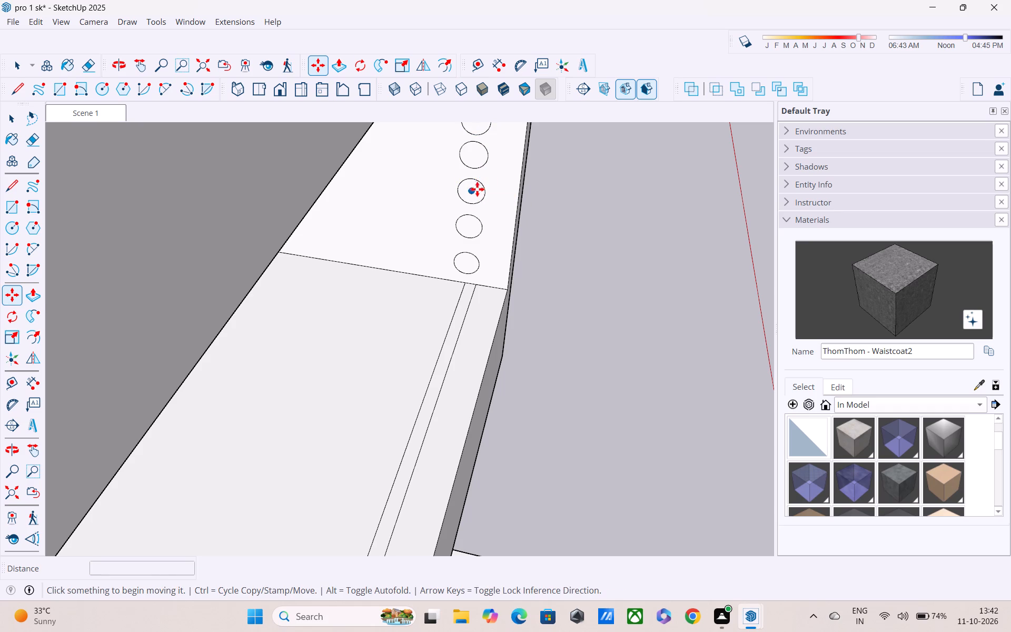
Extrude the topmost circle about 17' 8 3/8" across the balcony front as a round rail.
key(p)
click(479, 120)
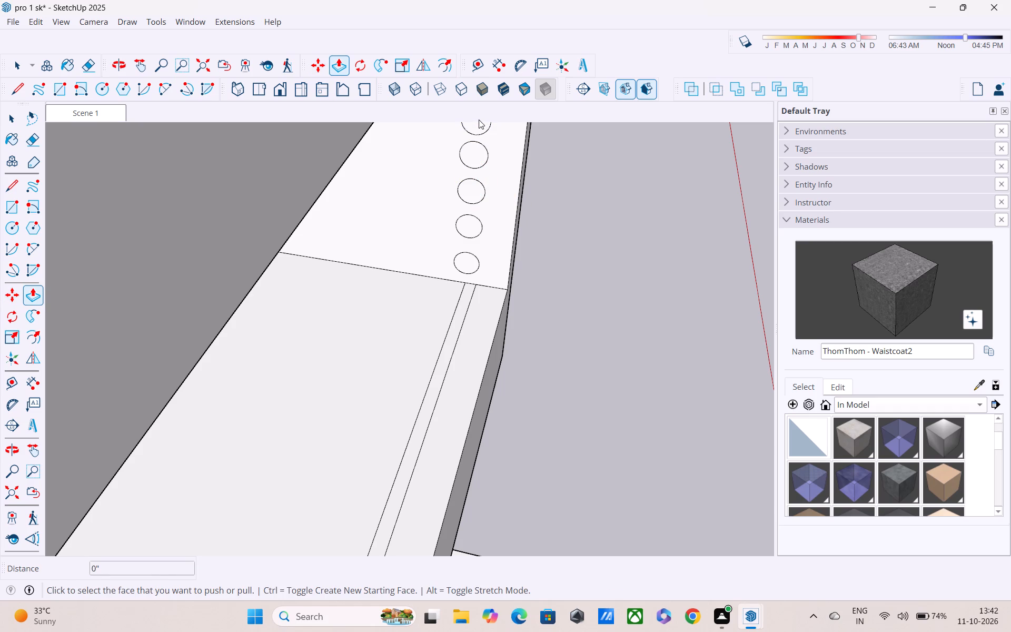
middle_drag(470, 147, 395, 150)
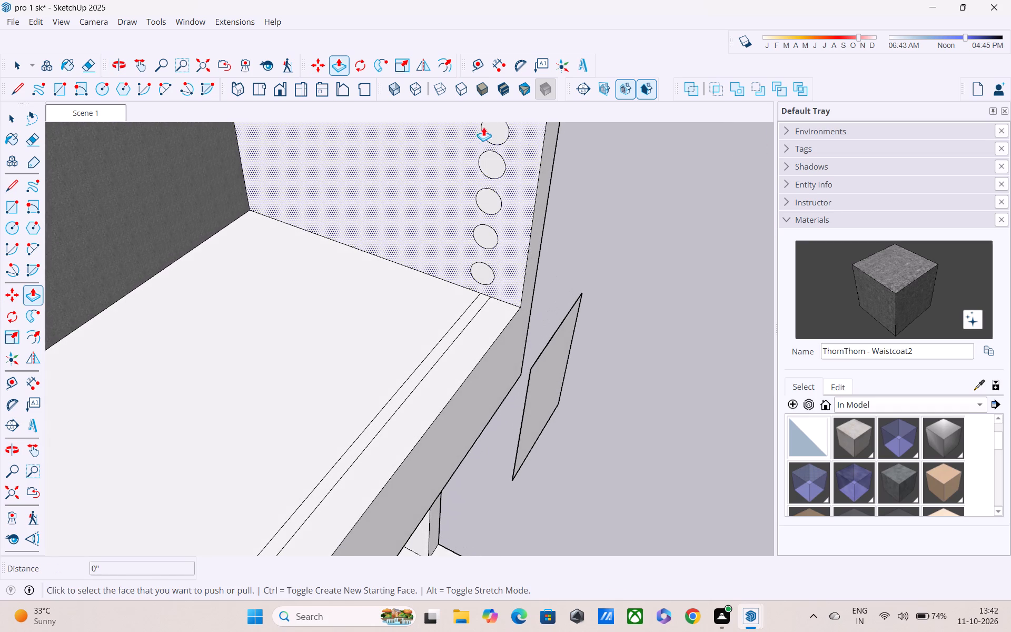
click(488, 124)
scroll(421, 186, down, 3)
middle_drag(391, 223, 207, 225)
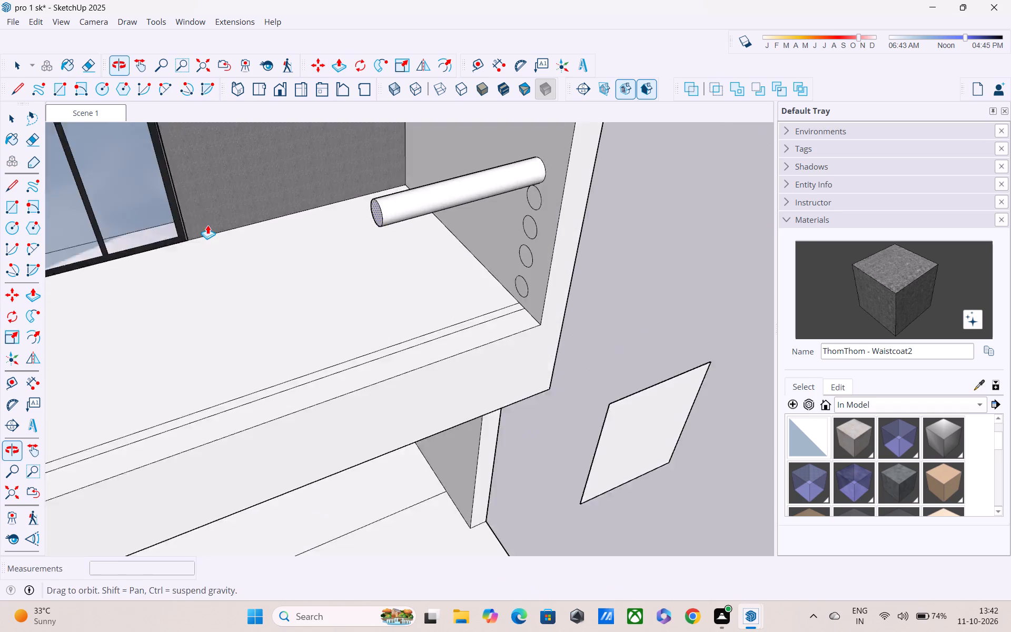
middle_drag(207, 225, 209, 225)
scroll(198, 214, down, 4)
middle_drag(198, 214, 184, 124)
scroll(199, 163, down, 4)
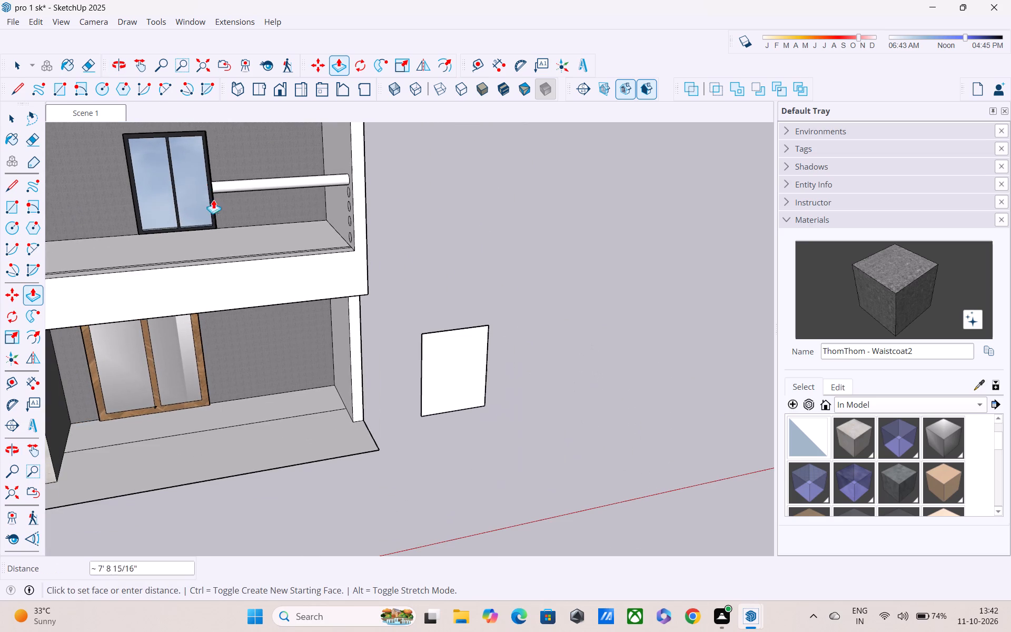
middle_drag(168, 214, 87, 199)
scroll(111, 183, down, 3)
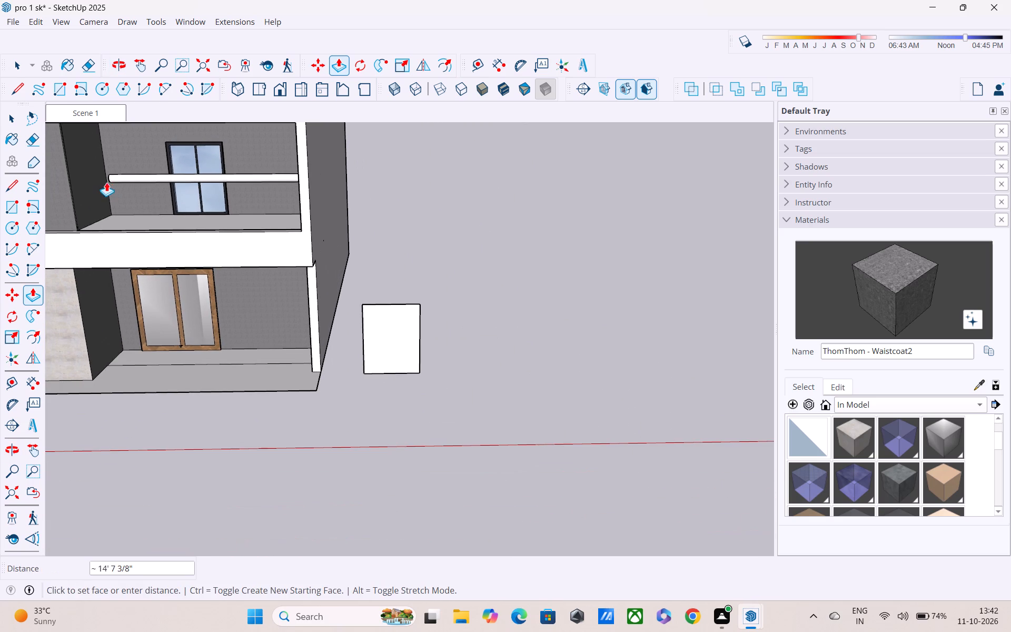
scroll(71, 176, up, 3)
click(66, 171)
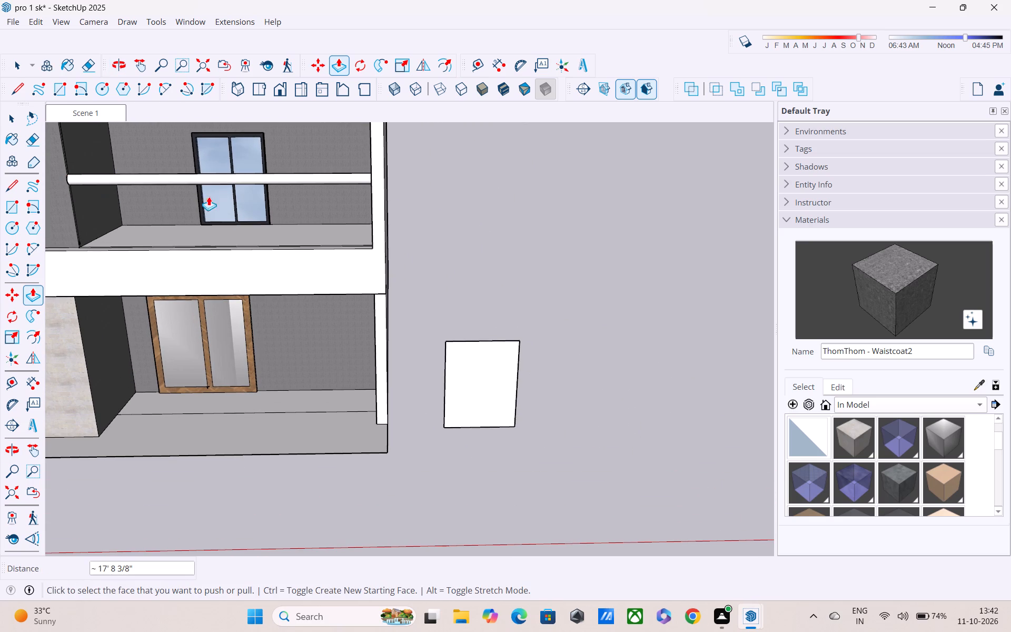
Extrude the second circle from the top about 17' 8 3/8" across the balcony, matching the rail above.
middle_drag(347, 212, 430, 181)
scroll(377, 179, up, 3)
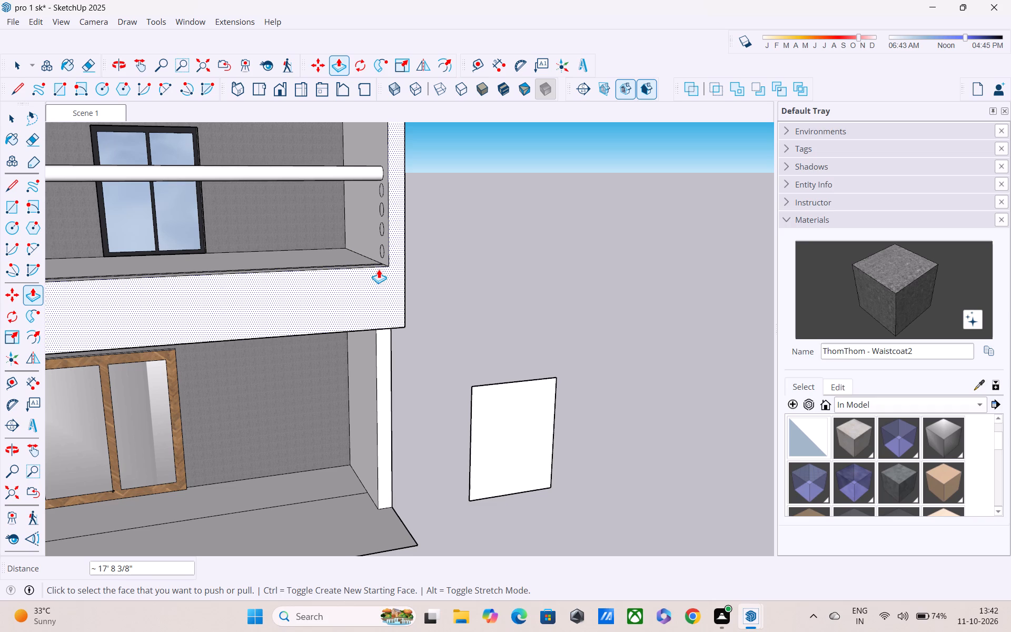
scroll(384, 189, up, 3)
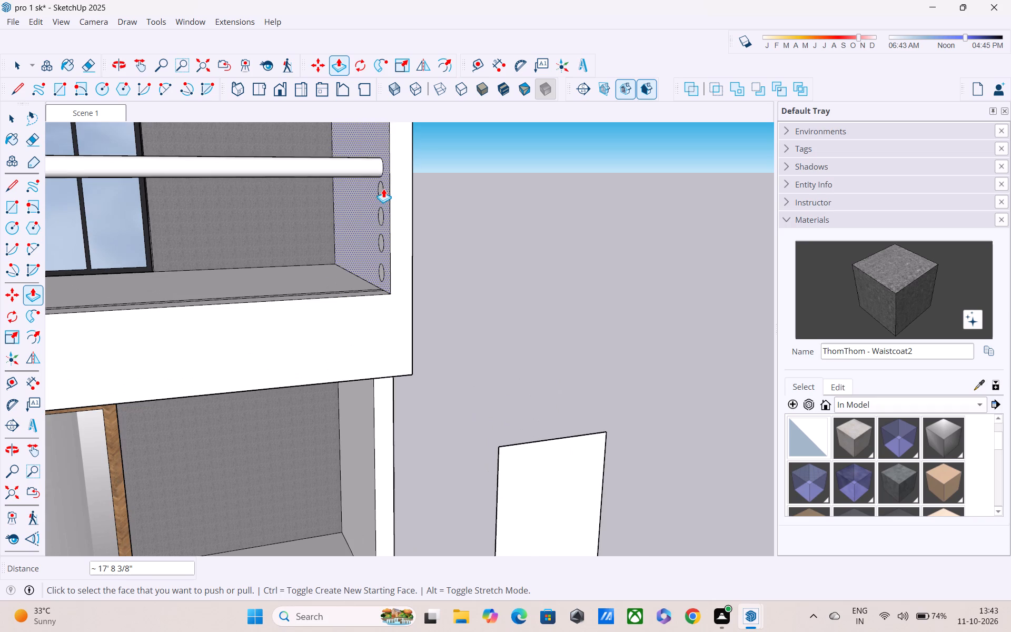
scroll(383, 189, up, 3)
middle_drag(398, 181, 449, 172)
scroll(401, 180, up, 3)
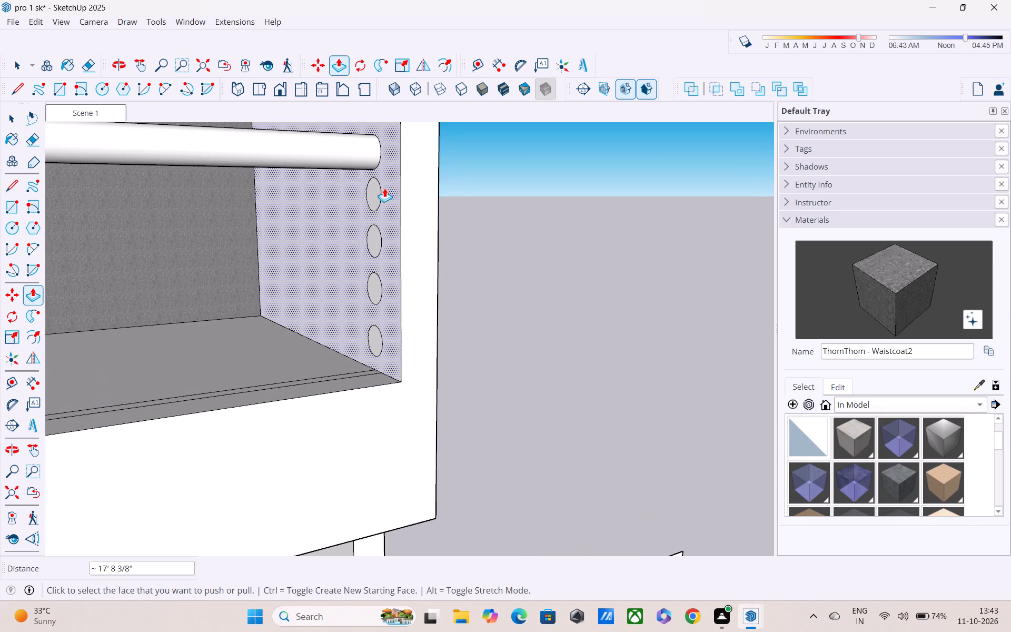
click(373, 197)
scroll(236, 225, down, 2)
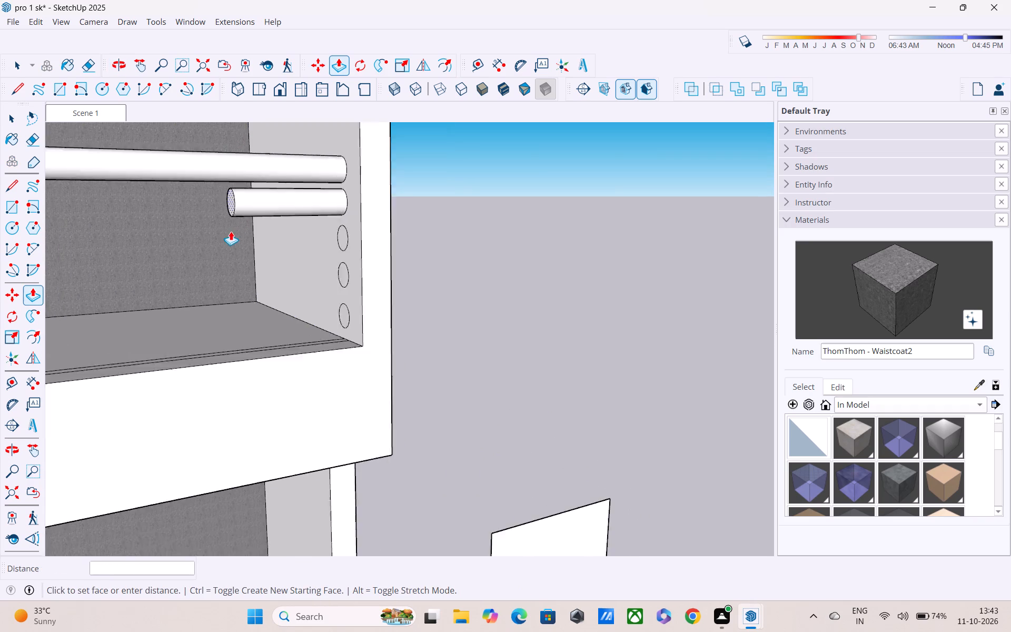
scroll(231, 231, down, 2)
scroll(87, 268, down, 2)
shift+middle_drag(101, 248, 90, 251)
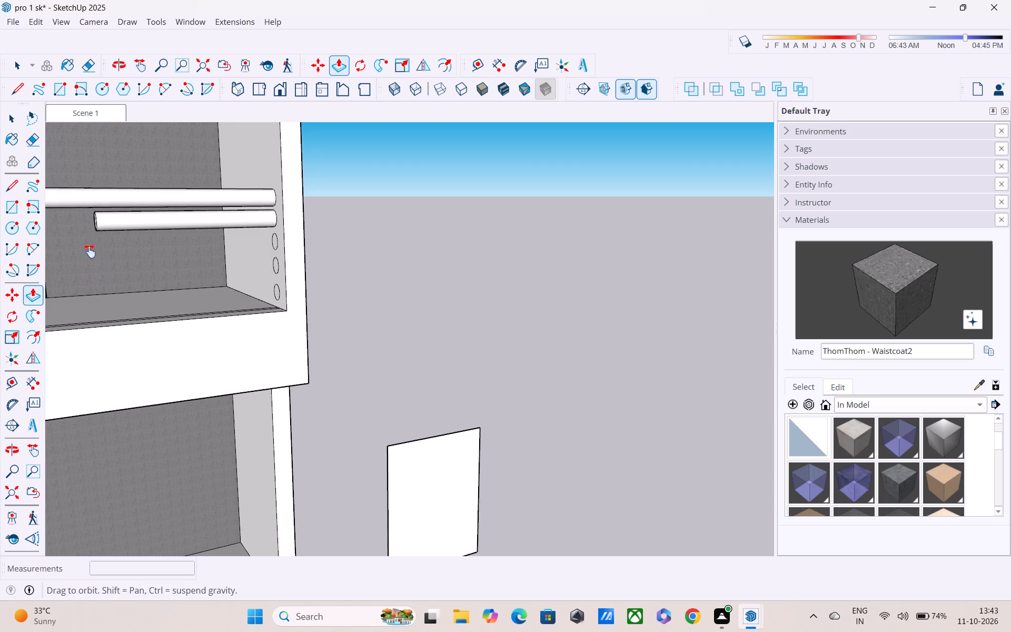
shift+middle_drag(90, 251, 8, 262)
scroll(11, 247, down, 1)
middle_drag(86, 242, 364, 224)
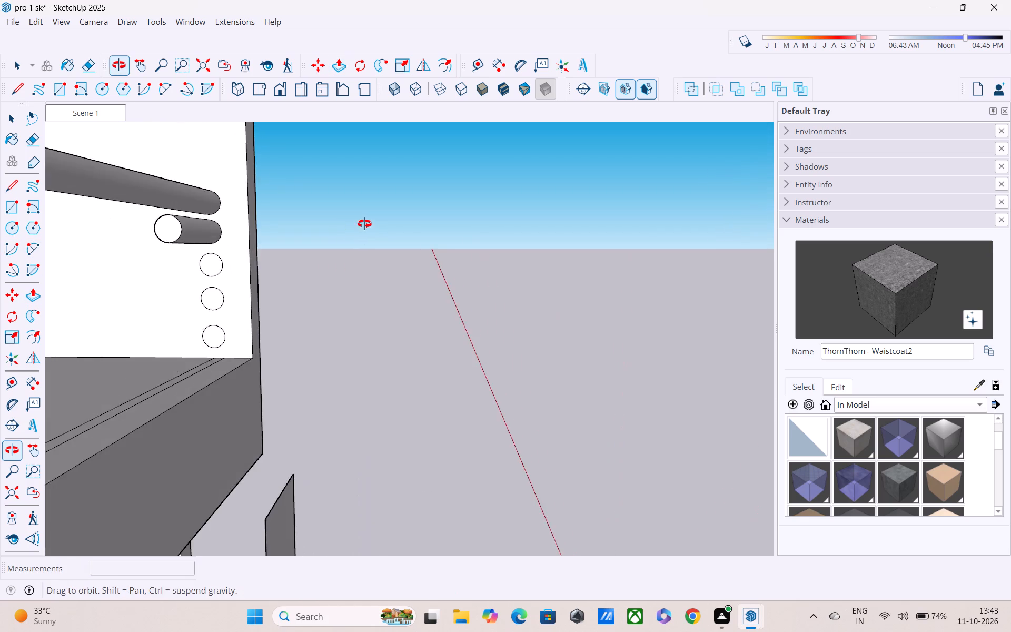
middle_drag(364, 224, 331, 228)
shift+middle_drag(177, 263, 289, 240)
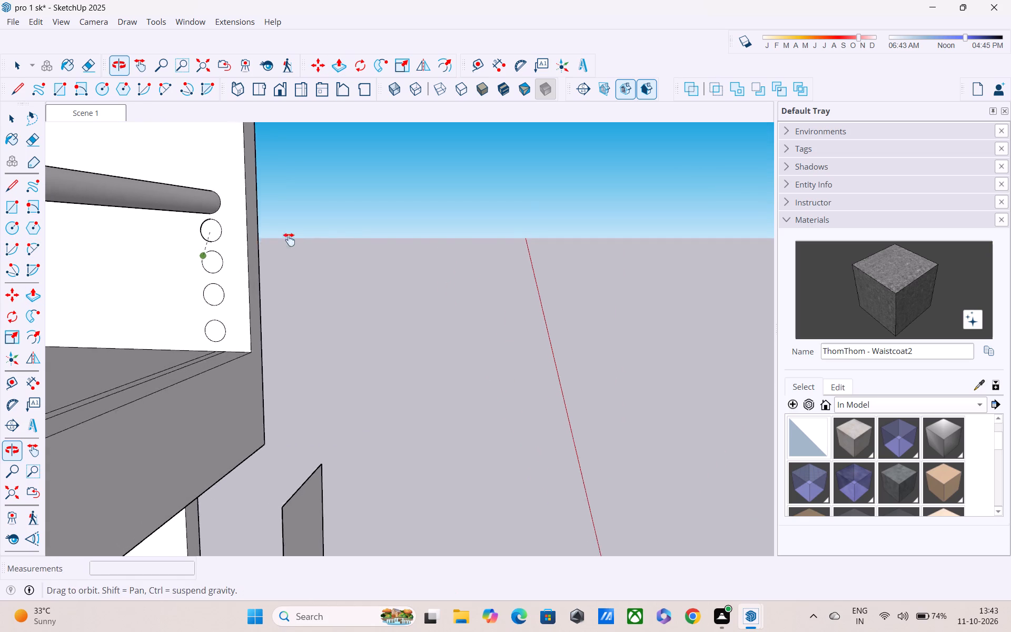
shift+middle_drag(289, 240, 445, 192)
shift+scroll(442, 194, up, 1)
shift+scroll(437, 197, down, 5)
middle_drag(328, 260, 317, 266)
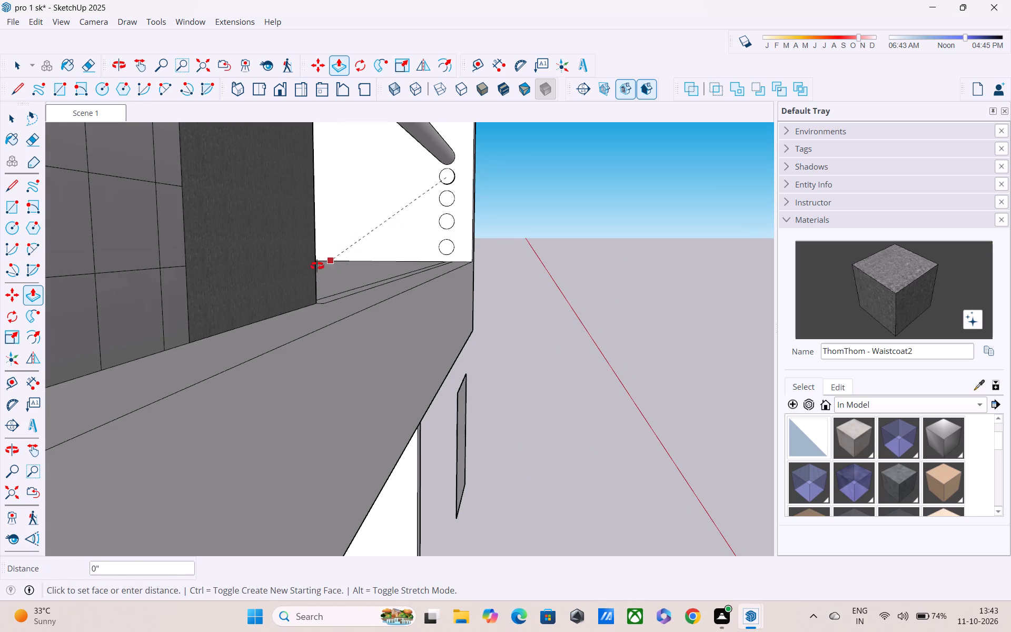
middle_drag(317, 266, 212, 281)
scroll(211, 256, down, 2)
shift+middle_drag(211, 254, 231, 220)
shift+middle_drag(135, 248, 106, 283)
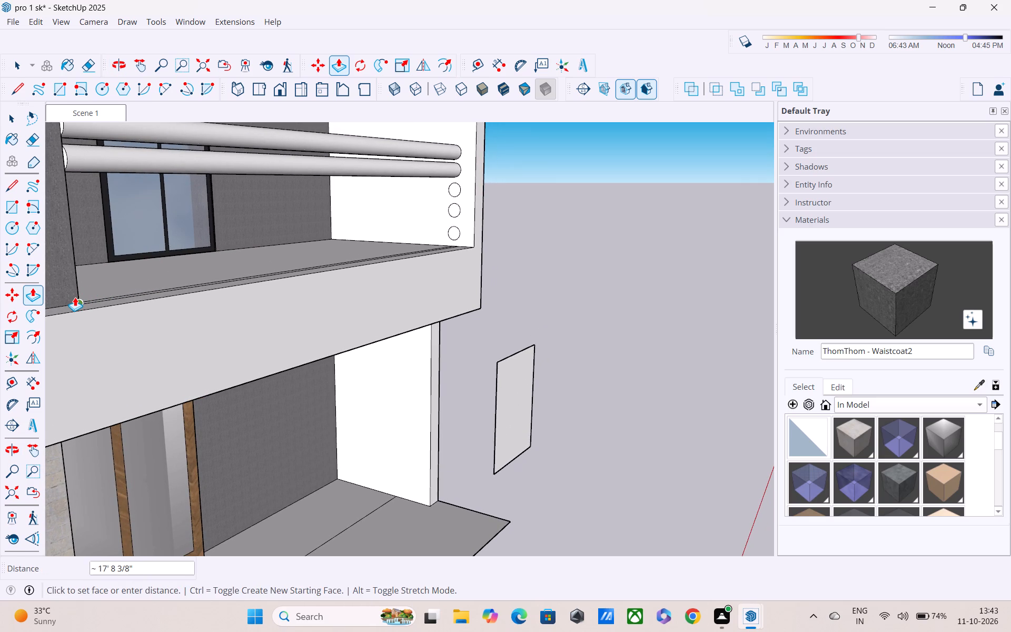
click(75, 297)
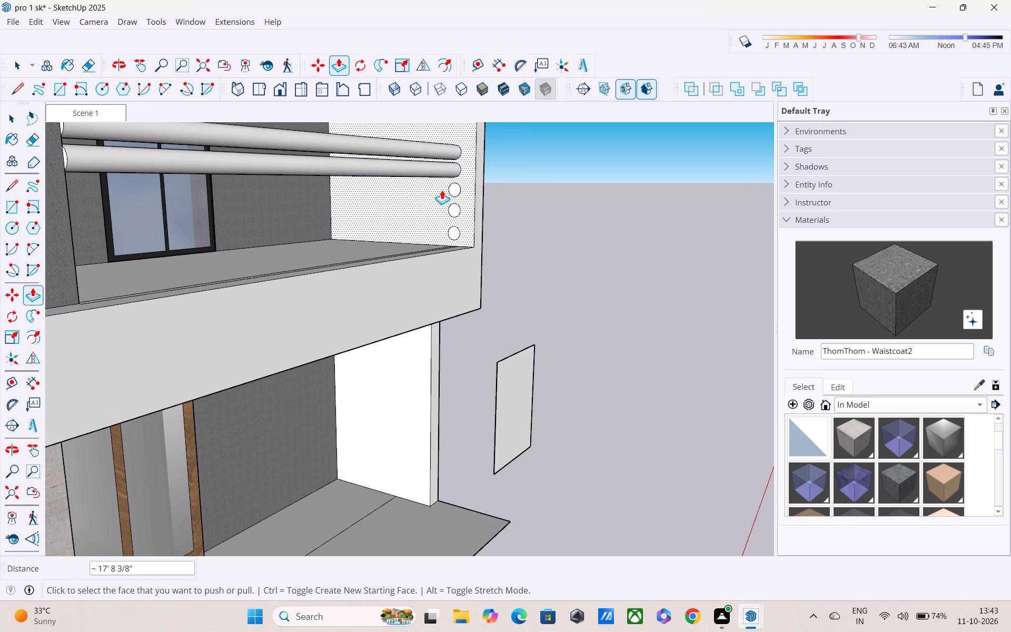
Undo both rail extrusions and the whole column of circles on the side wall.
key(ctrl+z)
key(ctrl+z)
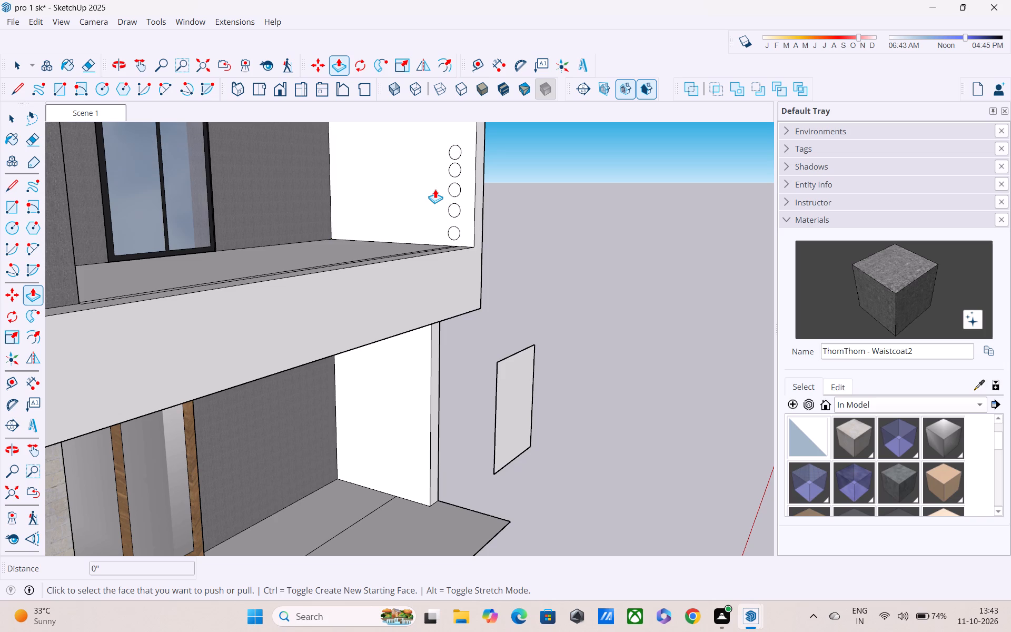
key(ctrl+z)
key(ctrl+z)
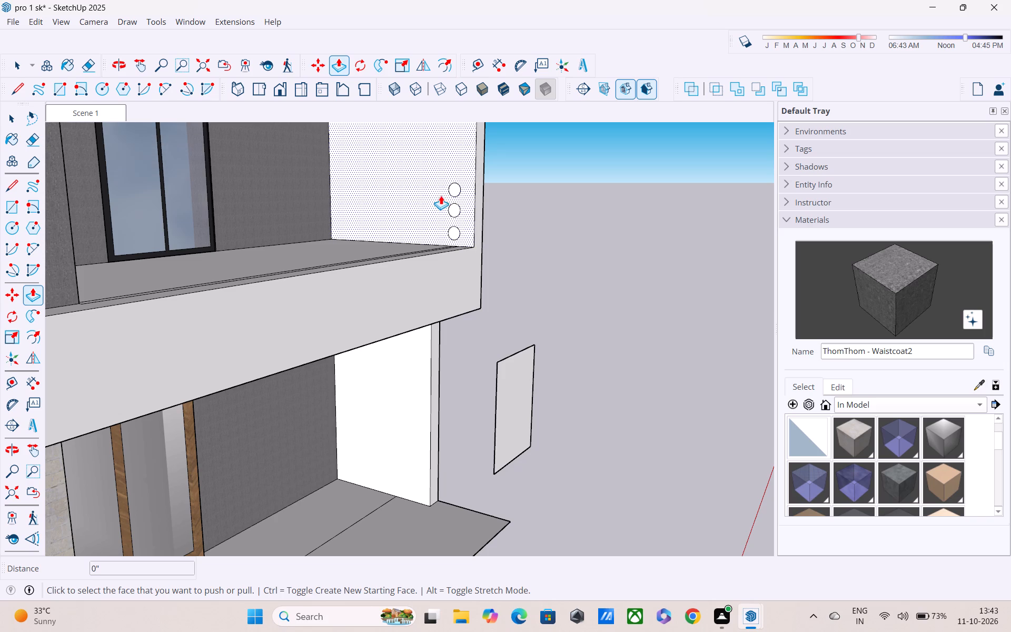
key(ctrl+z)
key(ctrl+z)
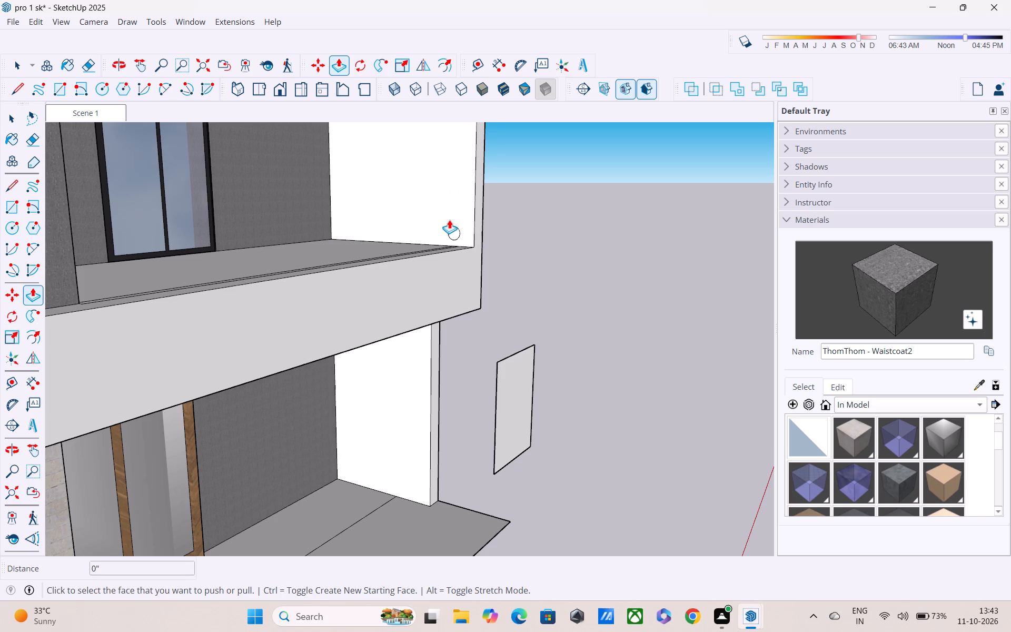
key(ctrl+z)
Draw a smaller circle of about 2 13/16" radius low on the side wall, just above the floor's double lines.
key(c)
scroll(455, 240, up, 2)
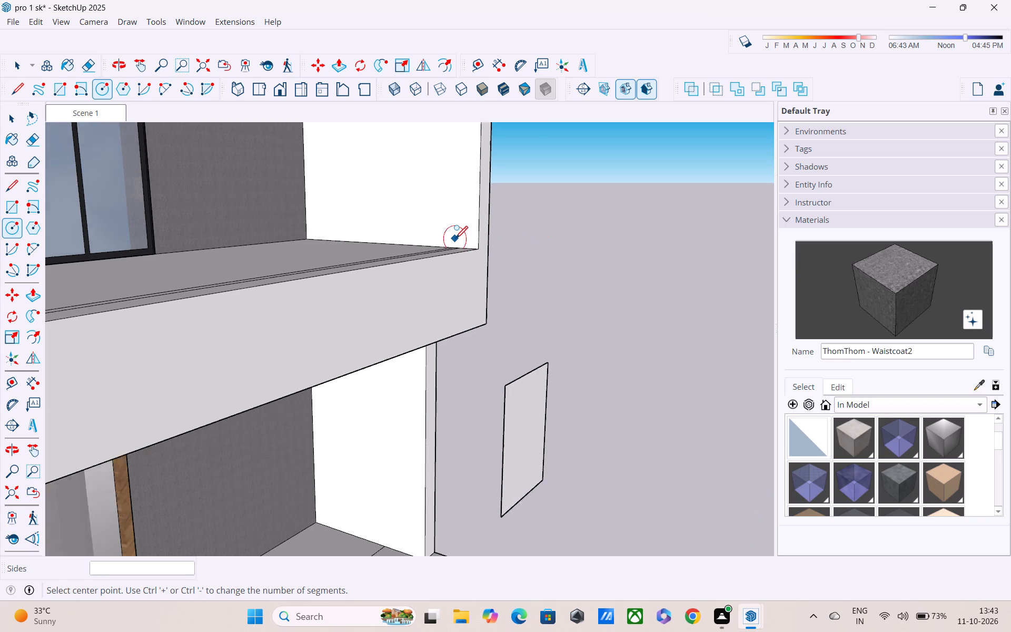
scroll(455, 240, up, 1)
middle_drag(457, 243, 475, 290)
scroll(475, 281, up, 2)
middle_drag(475, 265, 499, 308)
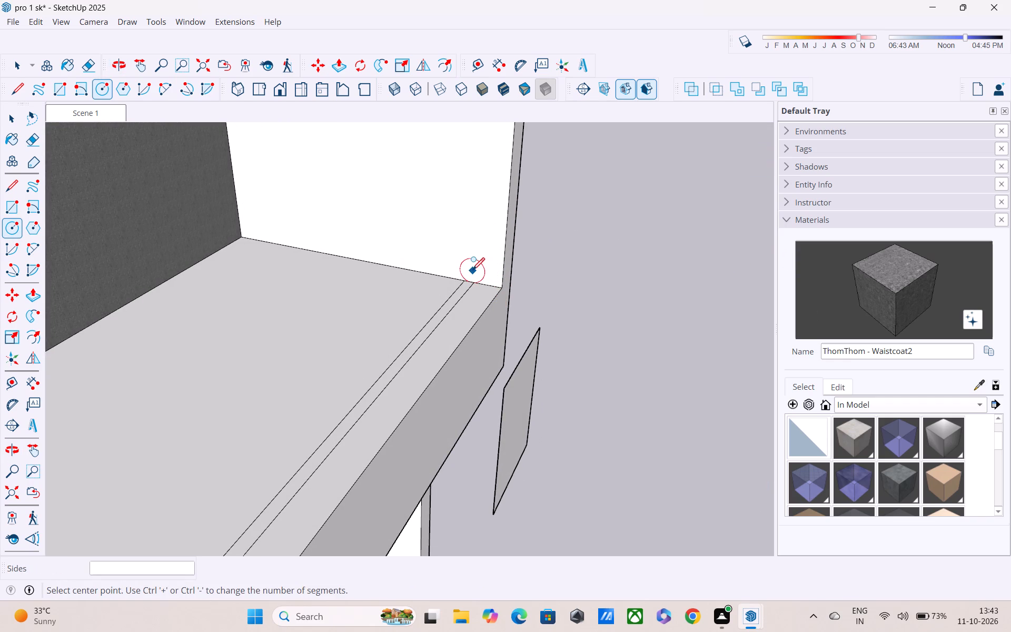
click(470, 262)
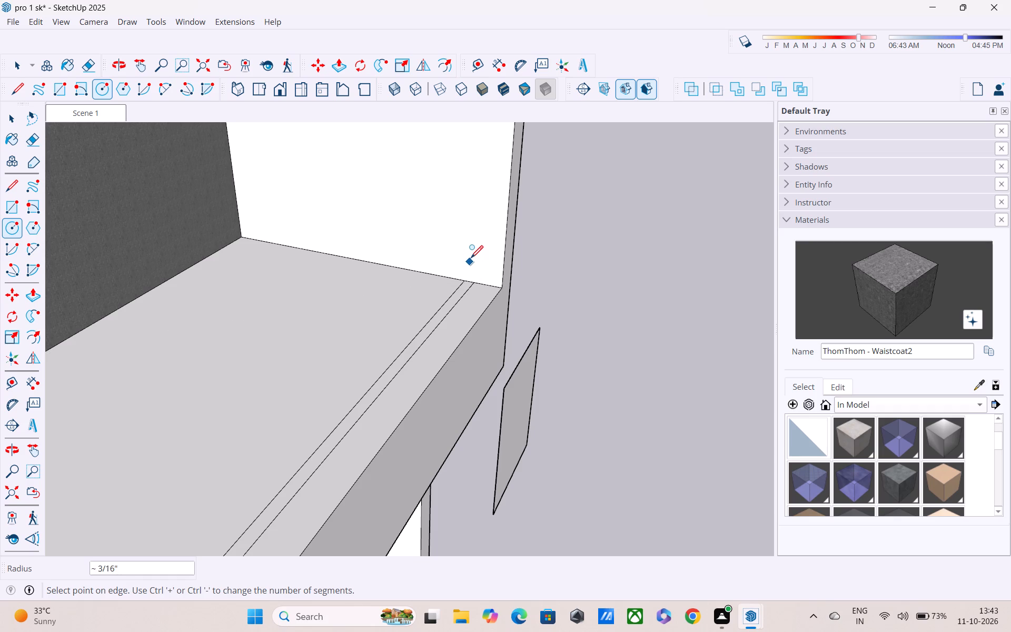
click(471, 254)
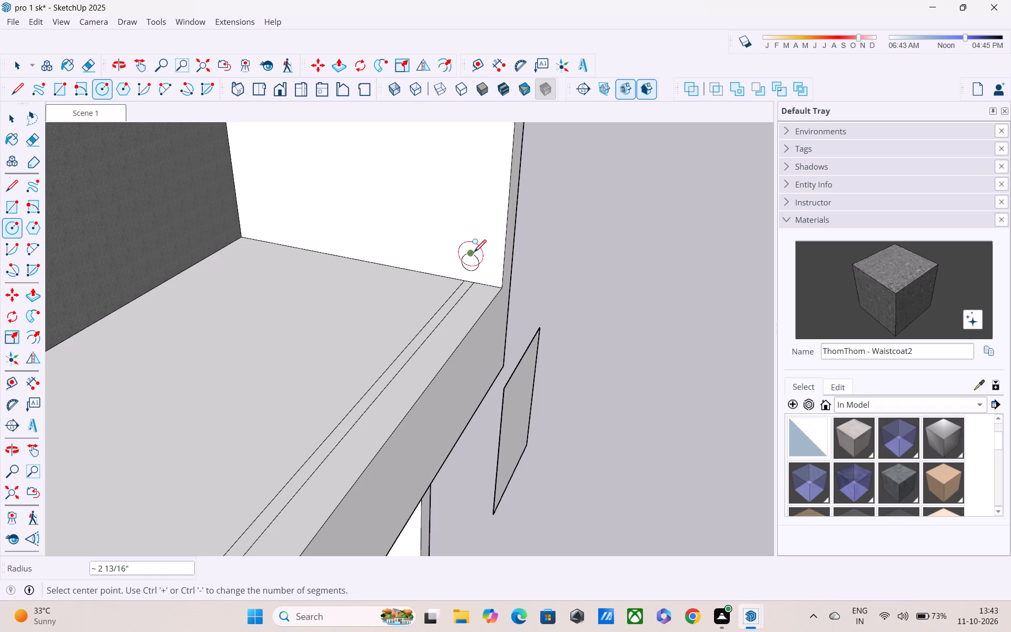
key(Escape)
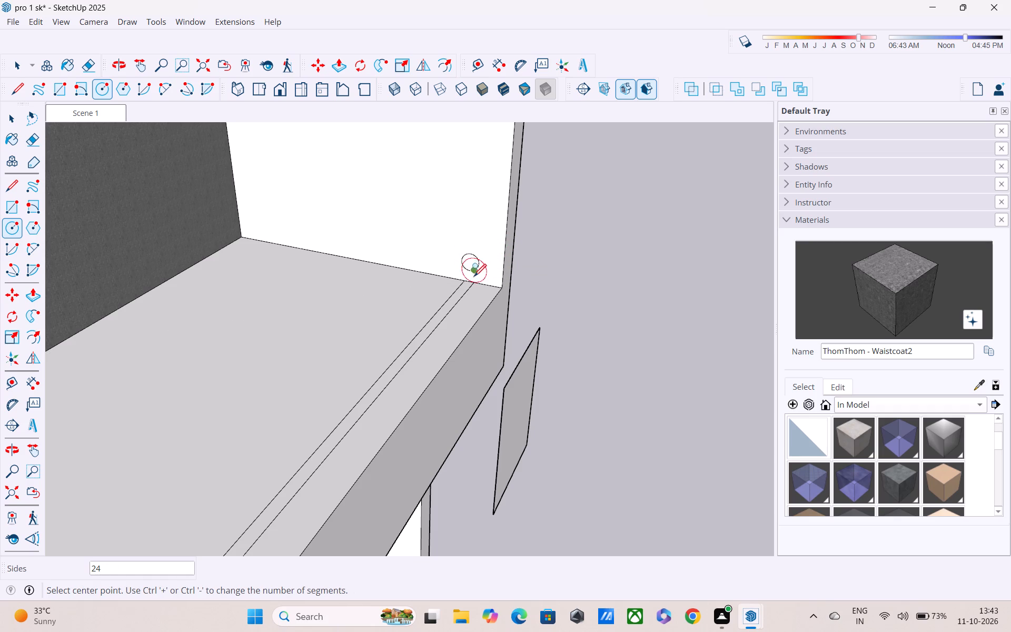
key(Escape)
key(space)
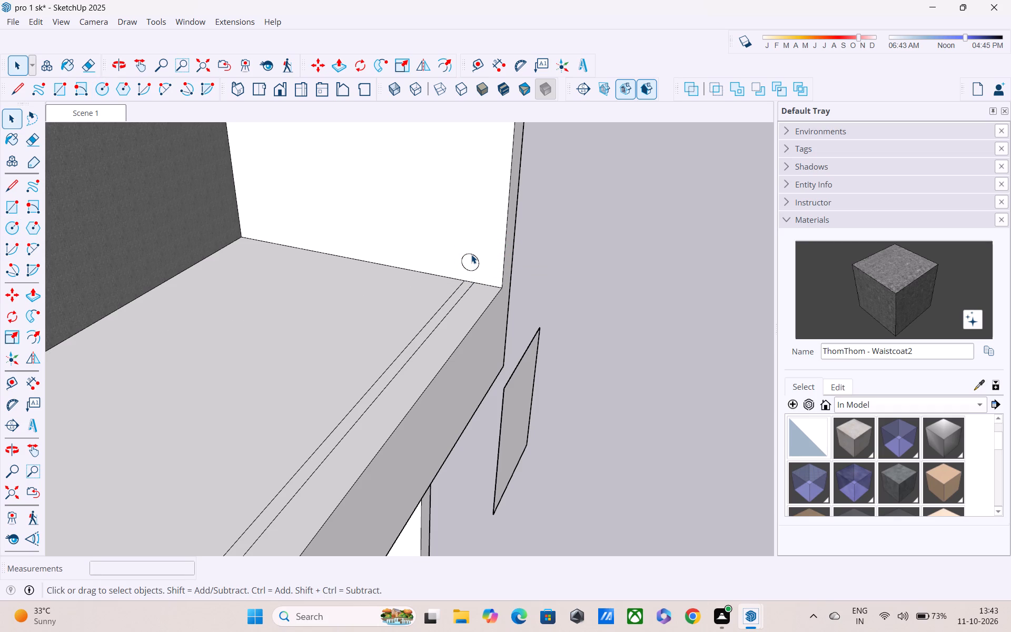
Copy the small circle upward three times on the side wall, spacing the four circles about 7 1/2" apart.
click(471, 254)
key(m)
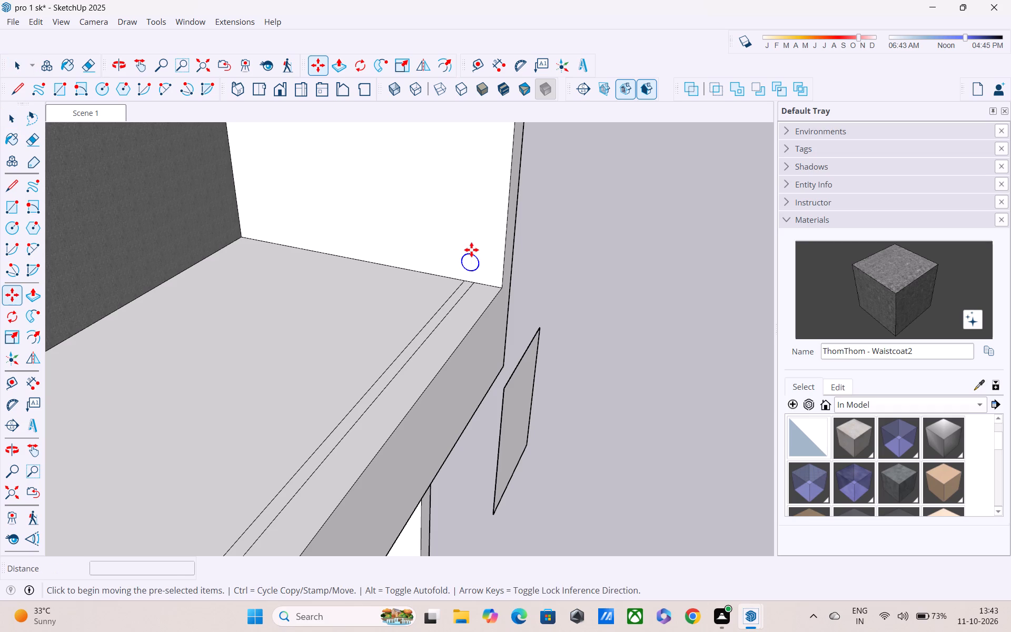
click(470, 263)
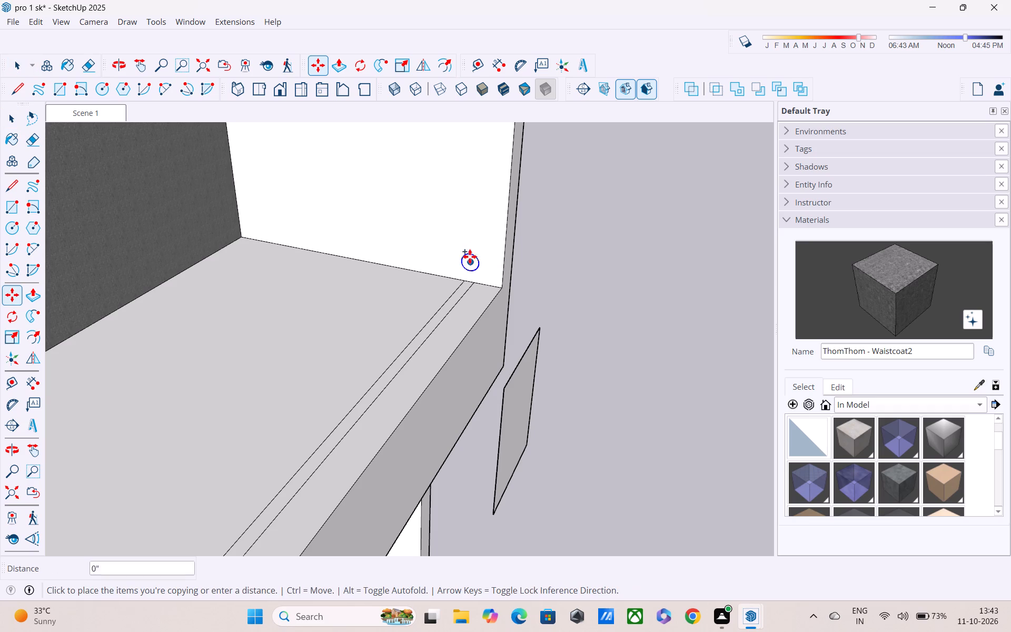
click(474, 239)
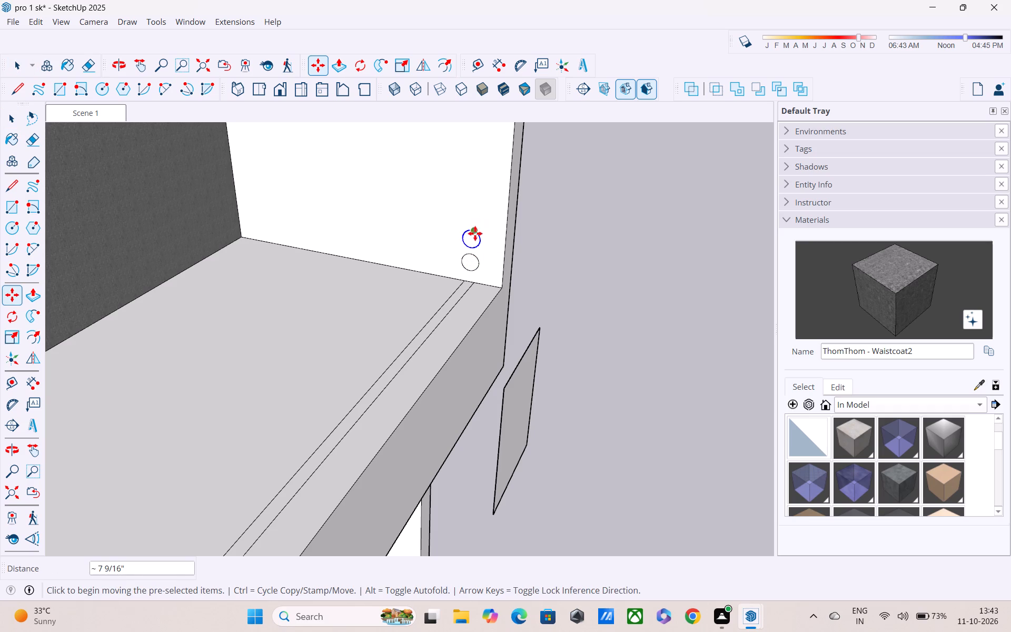
click(472, 241)
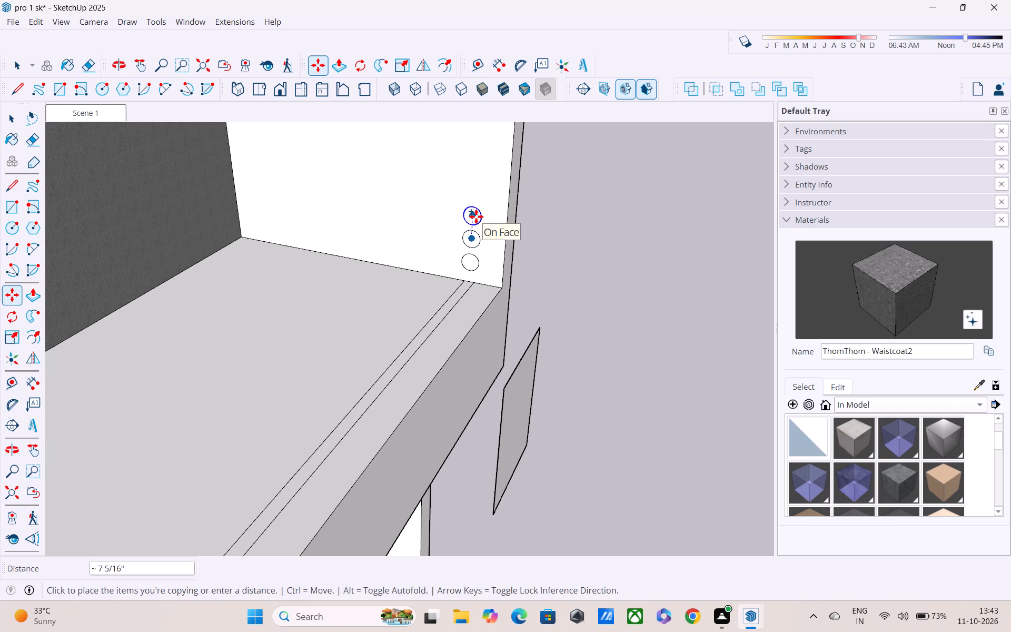
click(476, 216)
click(476, 215)
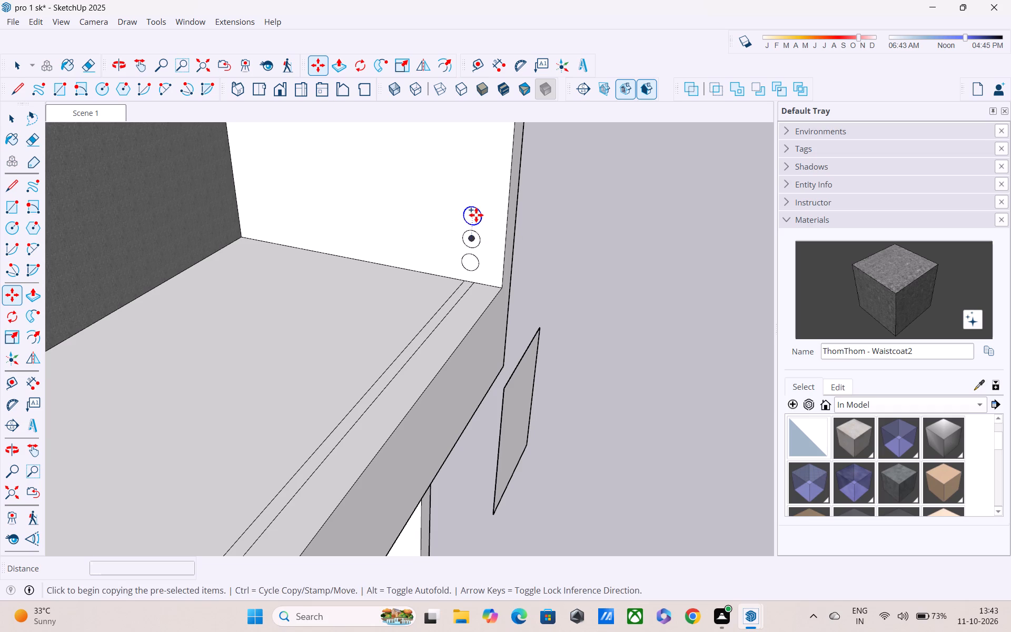
click(478, 190)
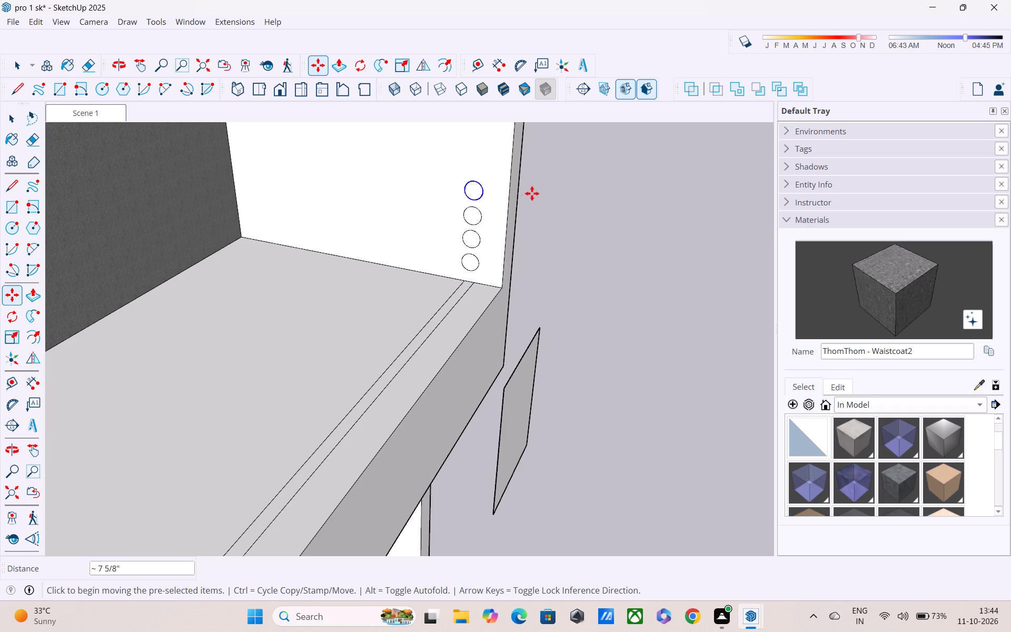
key(Escape)
Extrude the lowest circle about 17' 7 1/4" across the balcony front as a round rail.
middle_drag(479, 234, 438, 237)
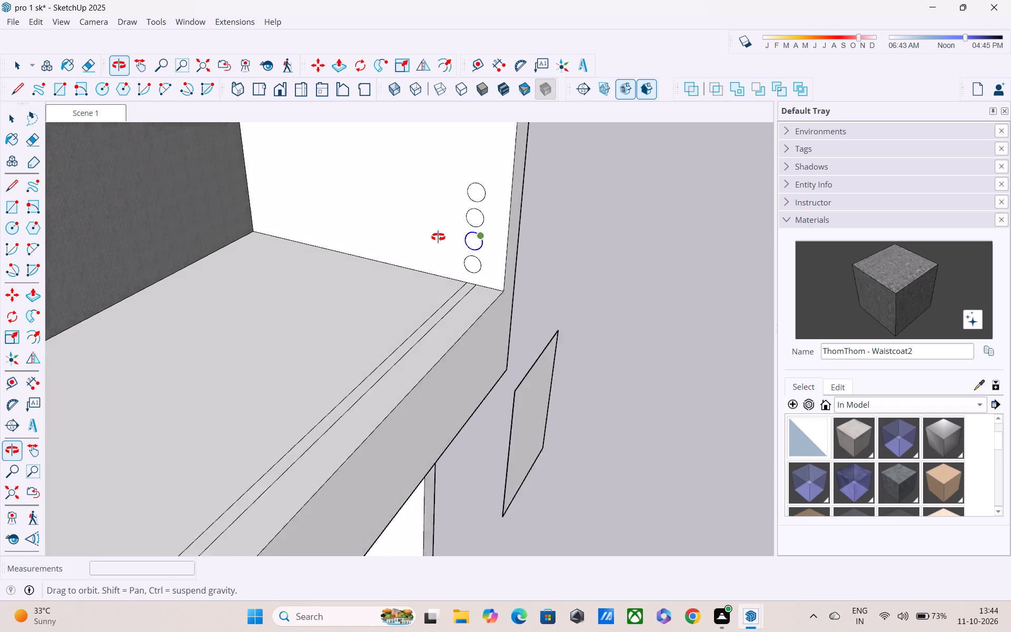
middle_drag(438, 237, 403, 220)
key(p)
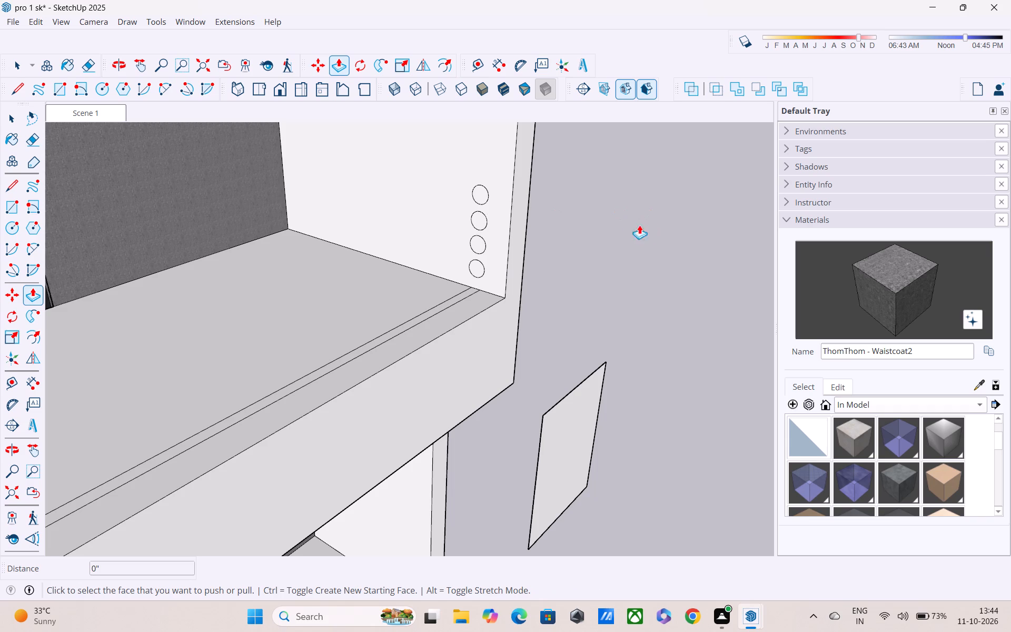
click(475, 262)
scroll(415, 287, down, 3)
middle_drag(405, 292, 339, 293)
scroll(313, 282, down, 4)
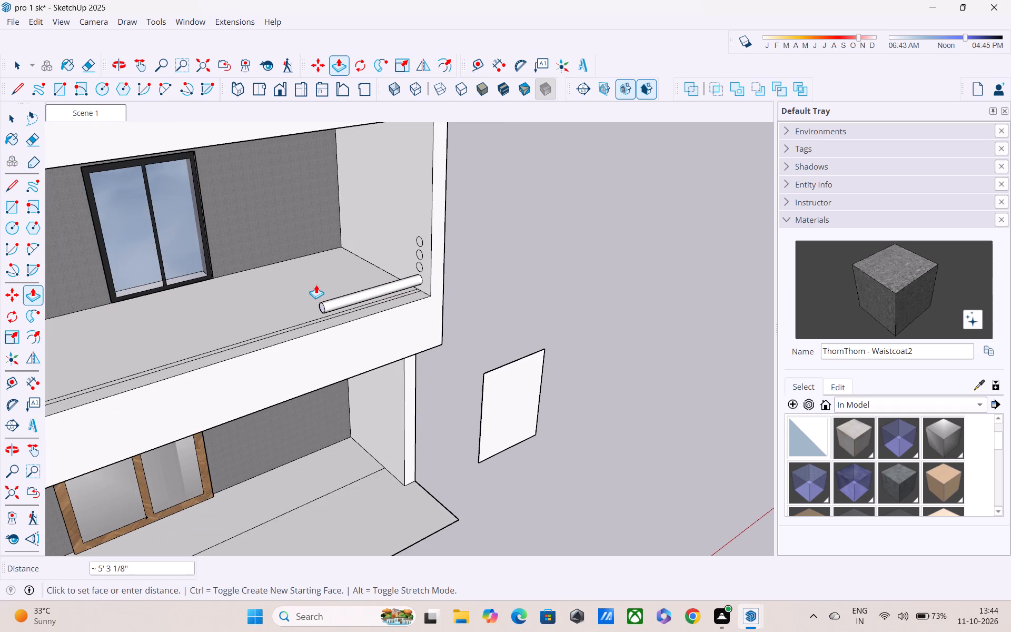
shift+middle_drag(360, 256, 286, 262)
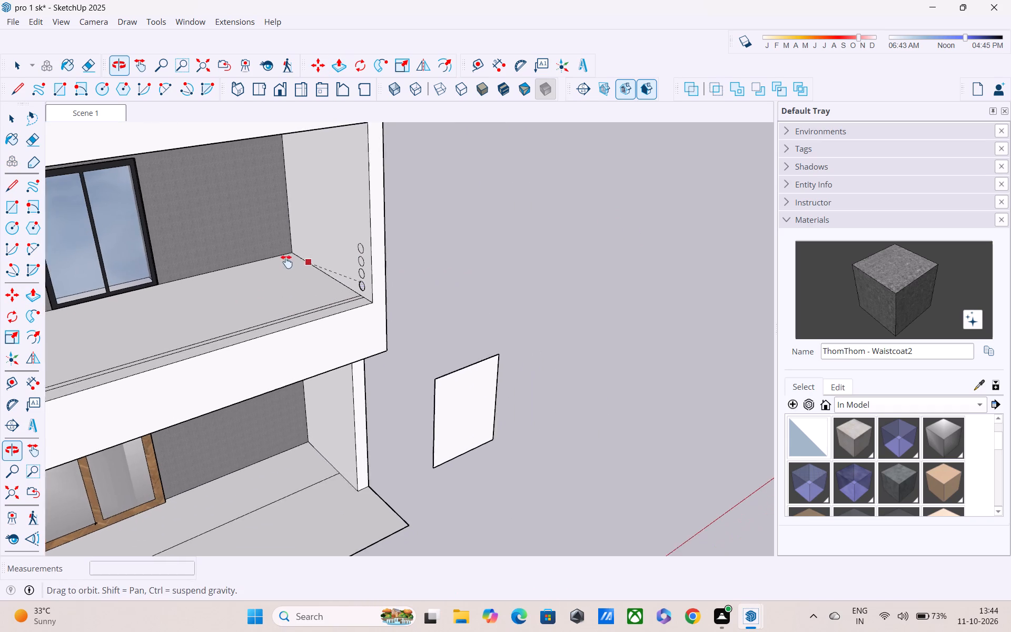
shift+middle_drag(286, 262, 224, 263)
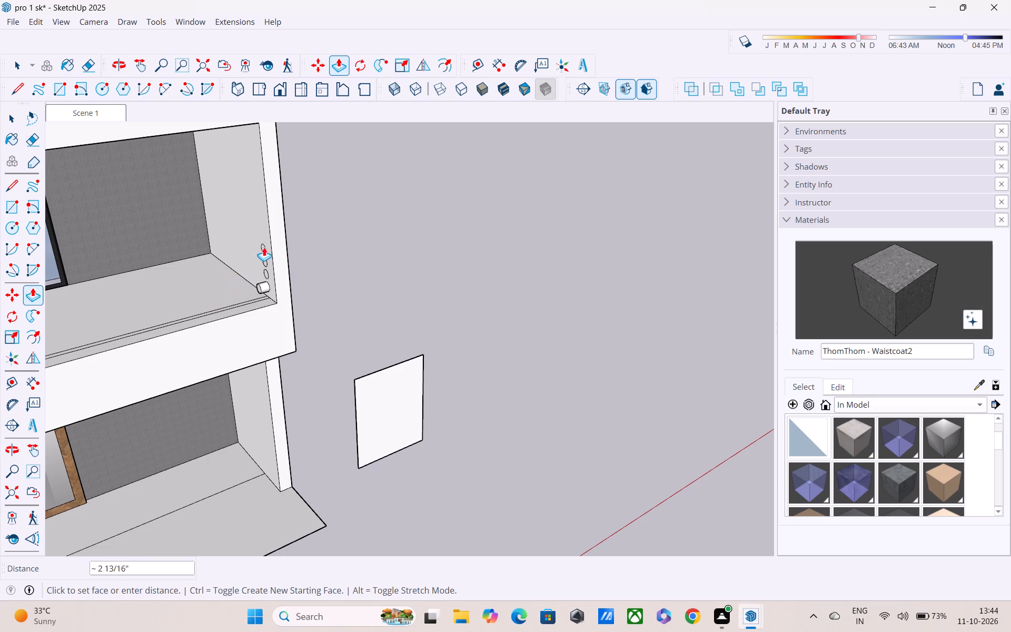
shift+middle_drag(226, 275, 667, 144)
shift+scroll(667, 144, down, 1)
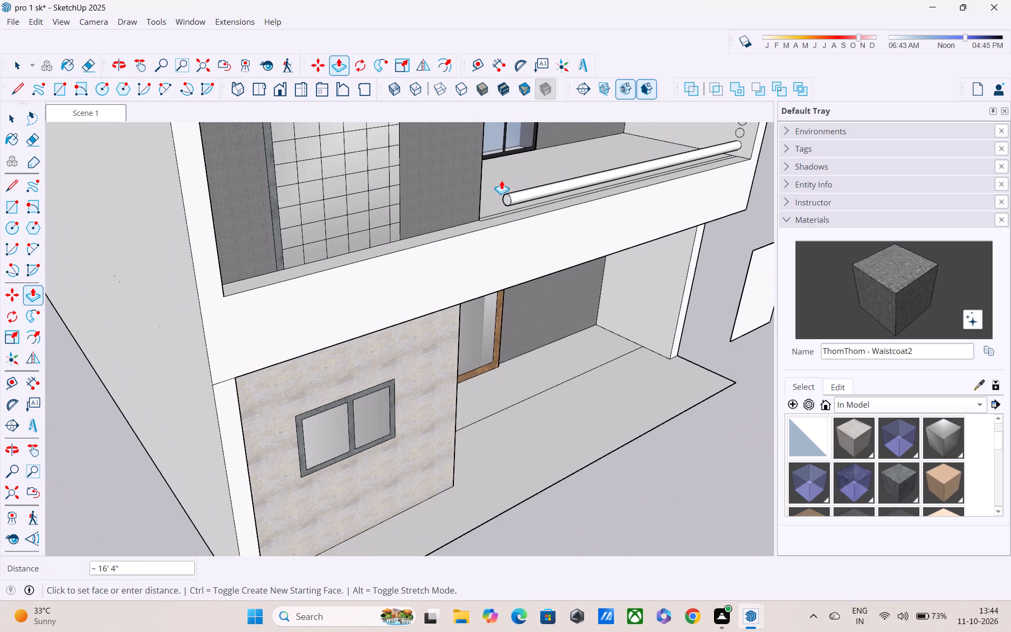
shift+scroll(487, 185, up, 2)
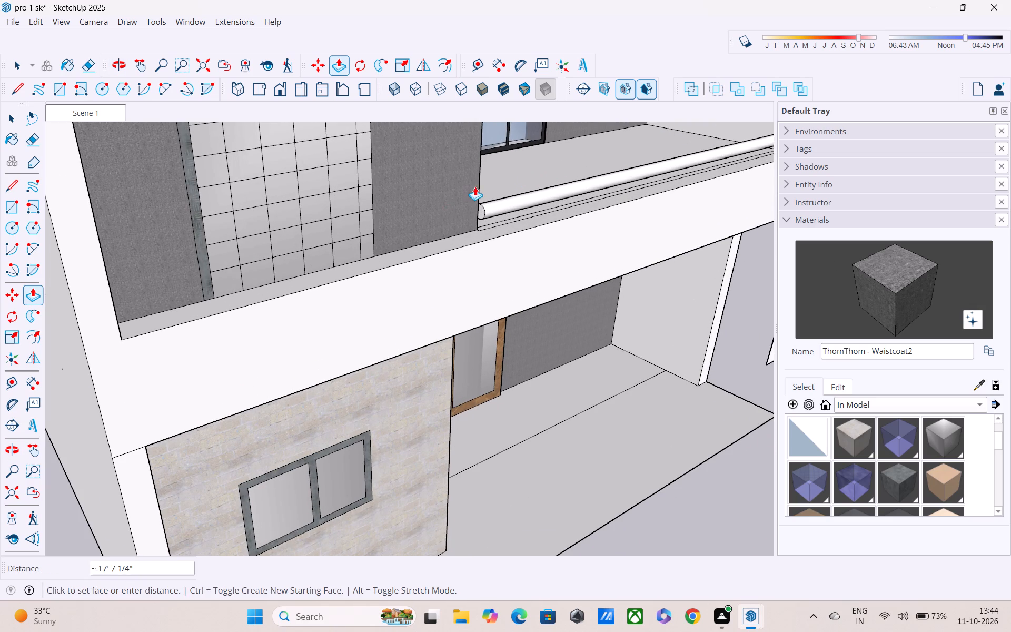
shift+click(475, 186)
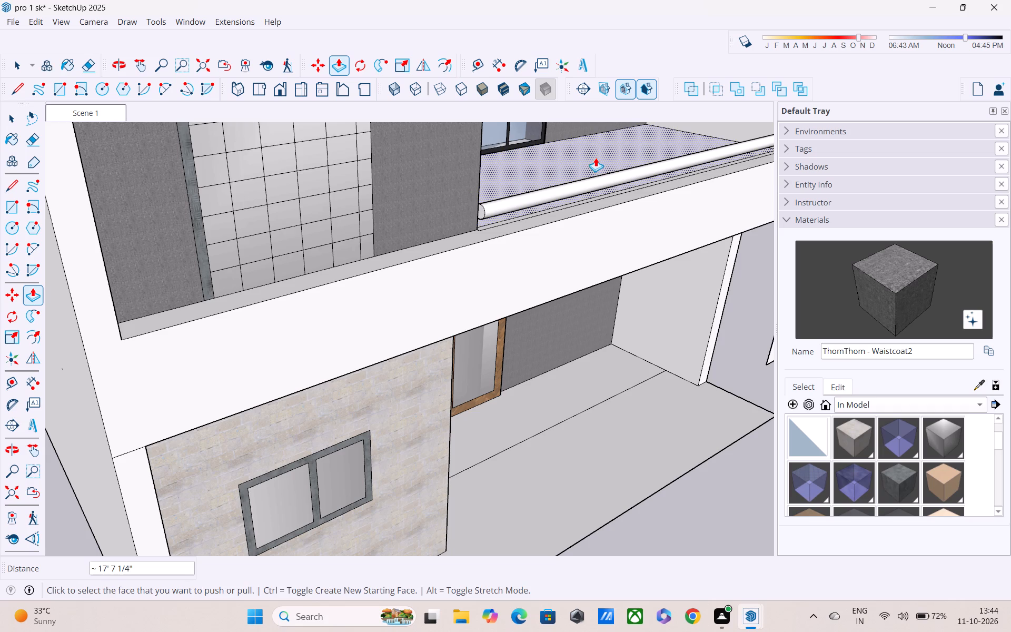
Extrude the second circle from the bottom about 17' 8 5/16" across the balcony as a rail above the first.
scroll(621, 155, down, 1)
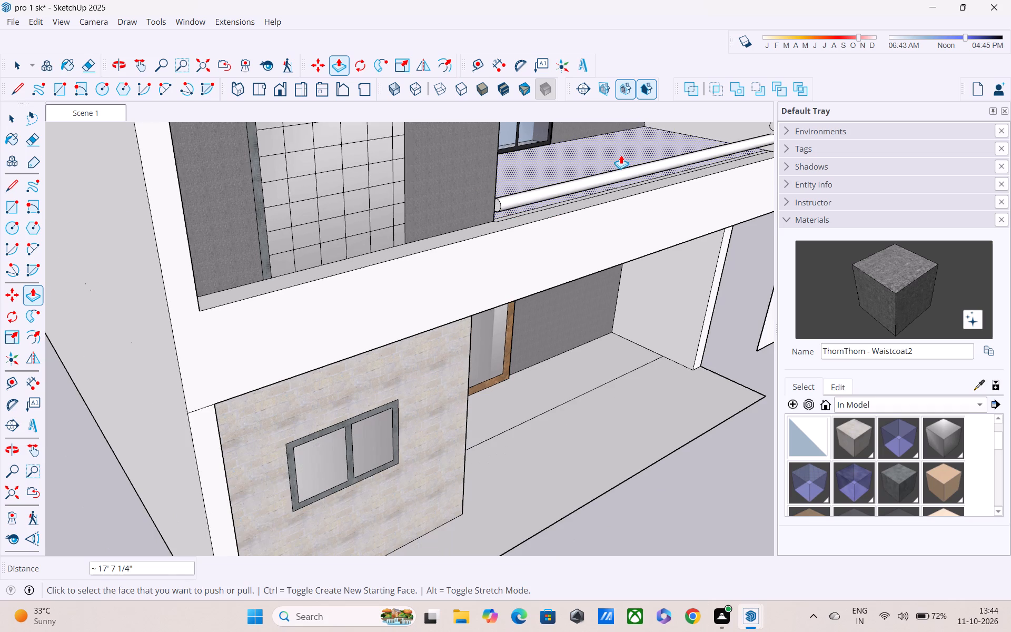
middle_drag(621, 154, 381, 171)
shift+scroll(555, 161, up, 3)
shift+scroll(541, 161, down, 1)
shift+middle_drag(543, 174, 553, 215)
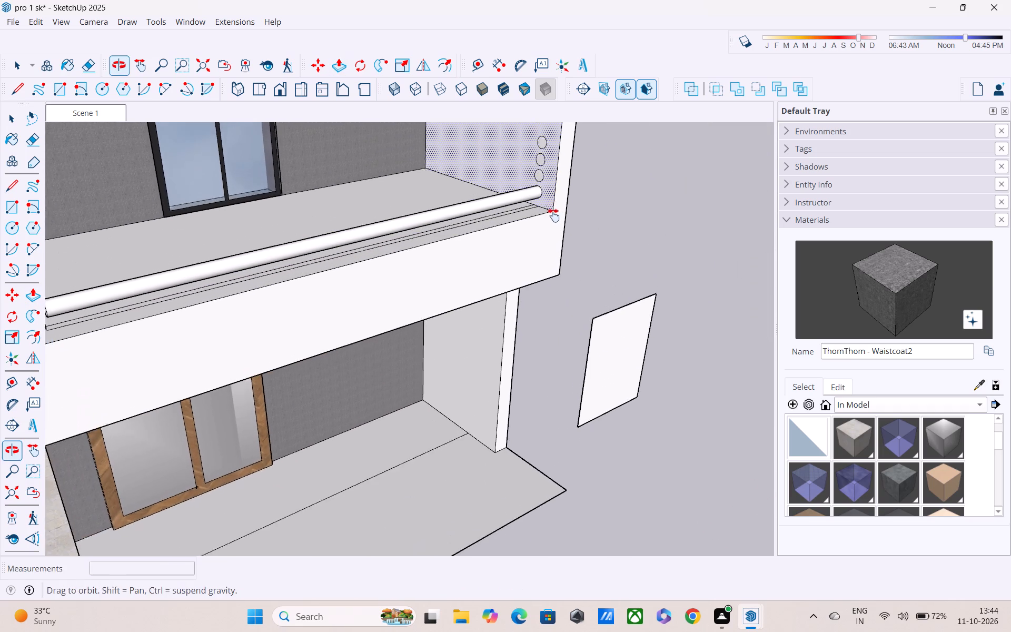
shift+middle_drag(553, 215, 553, 216)
shift+scroll(553, 215, up, 4)
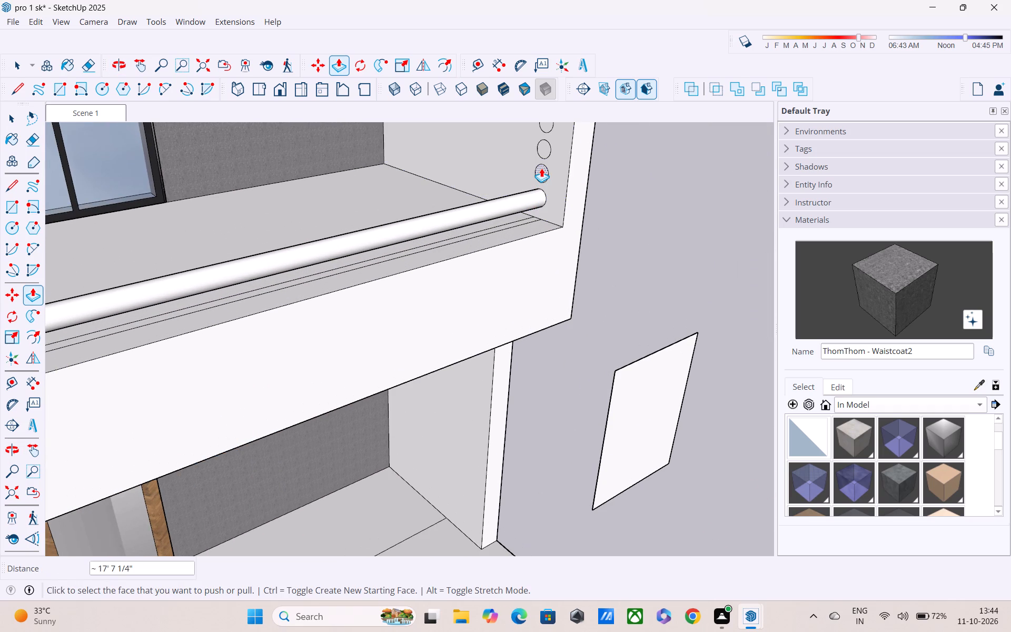
shift+click(541, 168)
shift+scroll(349, 207, down, 4)
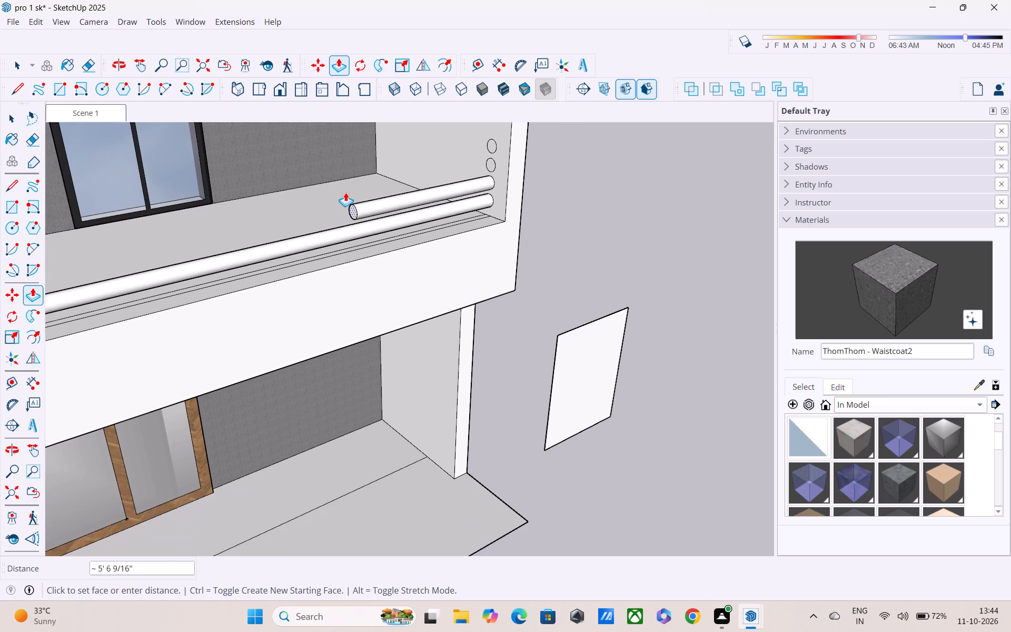
middle_drag(320, 196, 192, 223)
scroll(191, 189, down, 3)
middle_drag(196, 183, 326, 140)
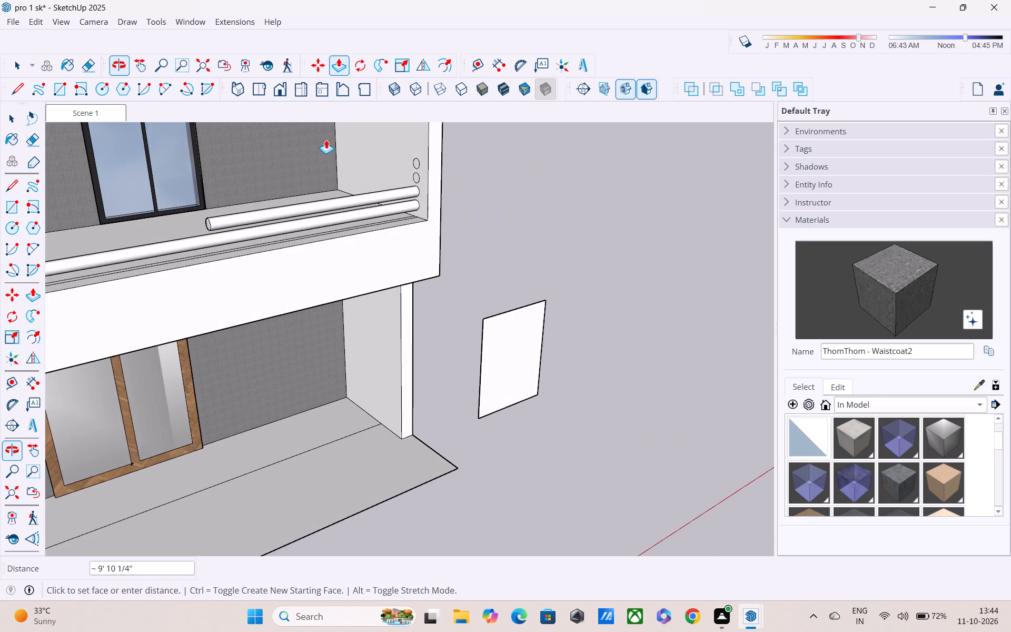
shift+middle_drag(326, 140, 594, 105)
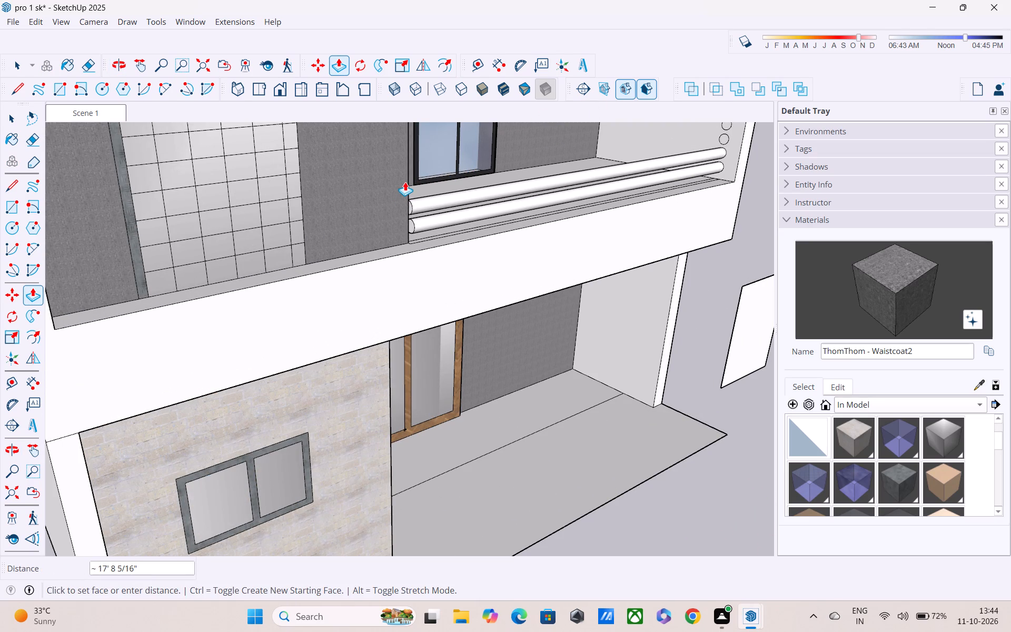
shift+click(405, 181)
Extrude the third circle from the bottom about 17' 8 5/16" across the balcony, matching the rail below.
shift+middle_drag(643, 193, 610, 234)
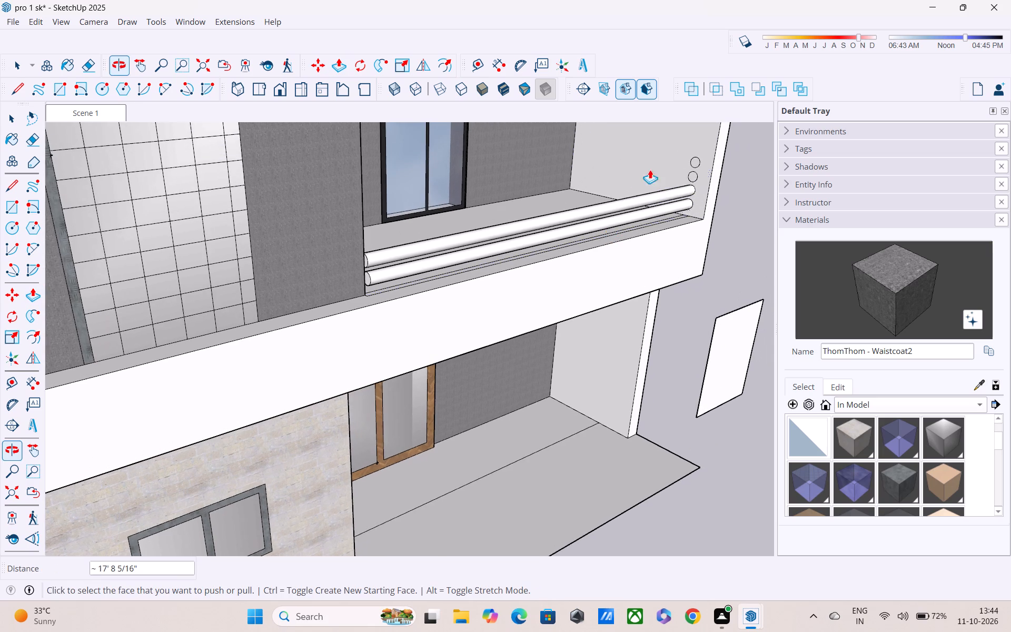
shift+scroll(661, 161, up, 6)
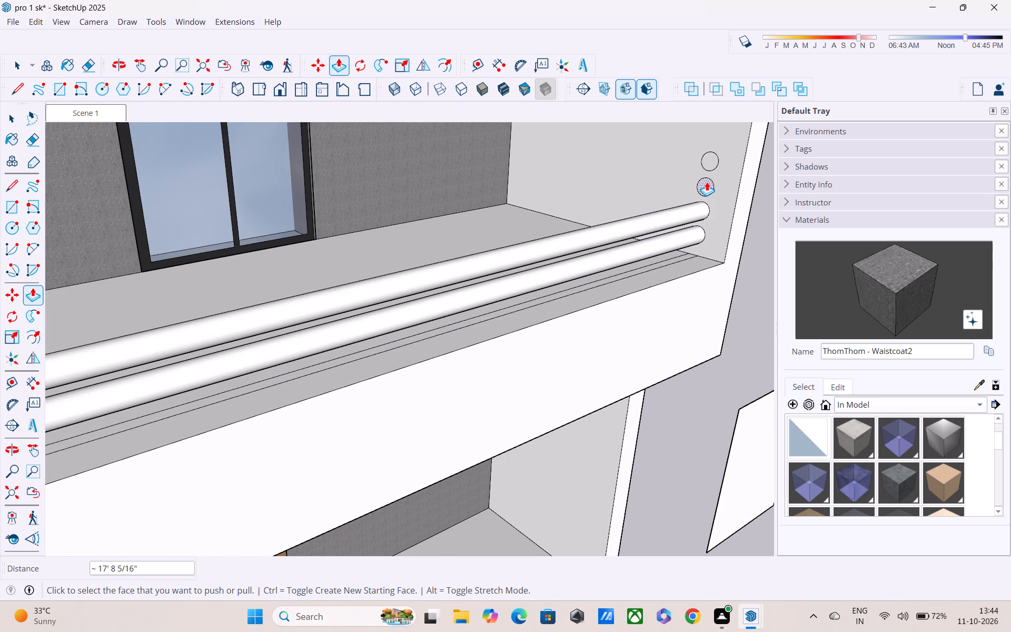
shift+click(699, 180)
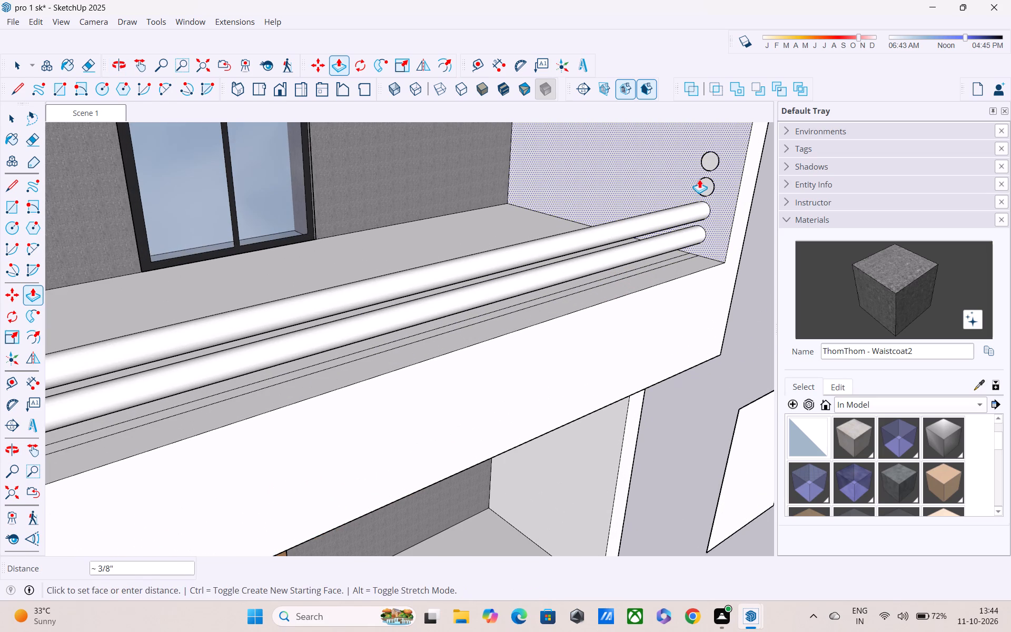
shift+click(700, 180)
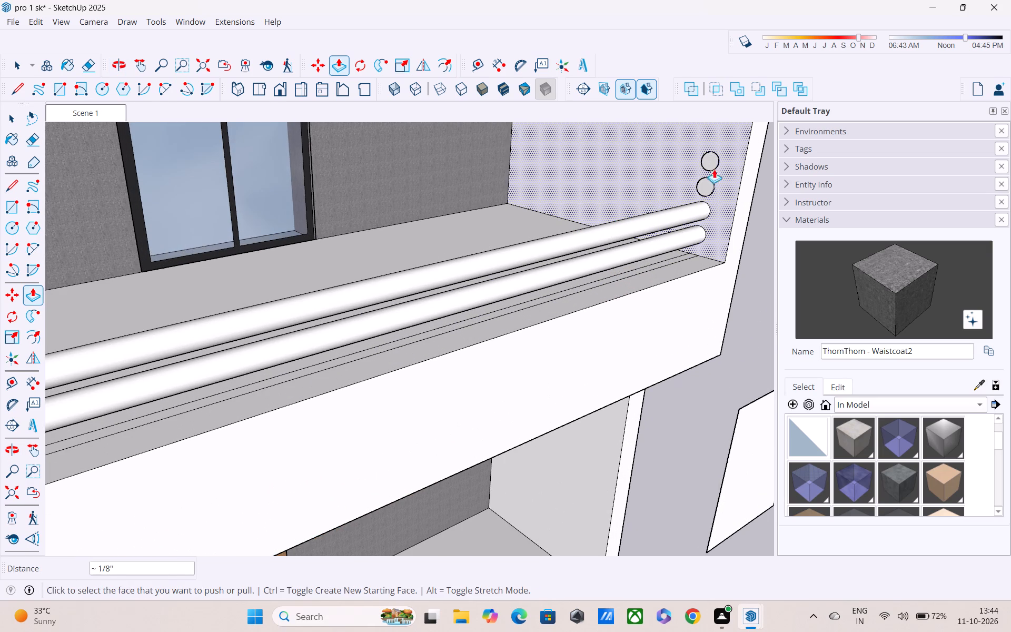
shift+scroll(702, 183, up, 4)
shift+click(705, 178)
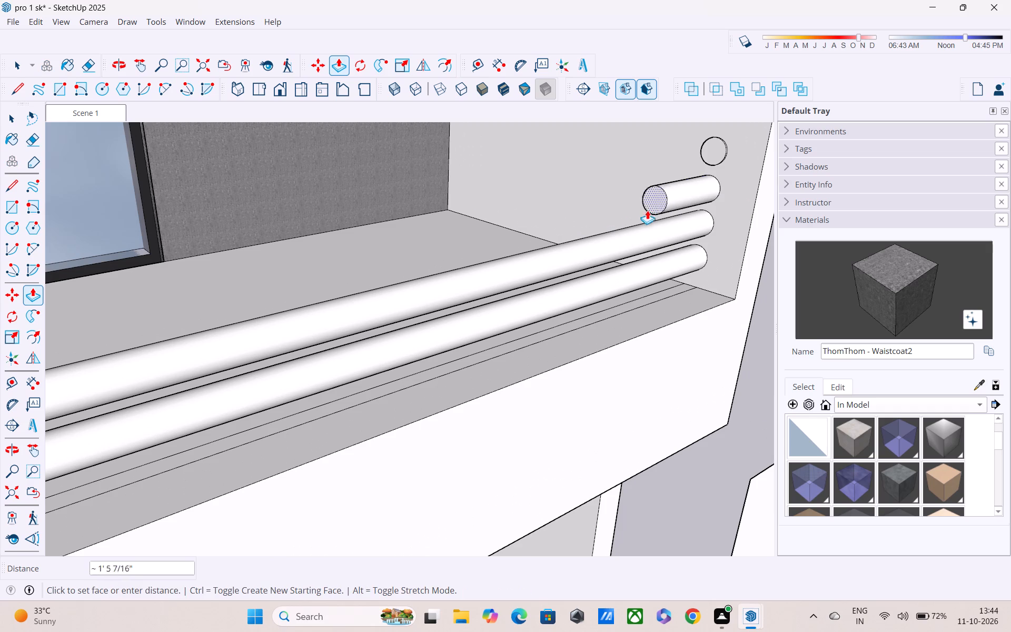
shift+scroll(565, 216, down, 4)
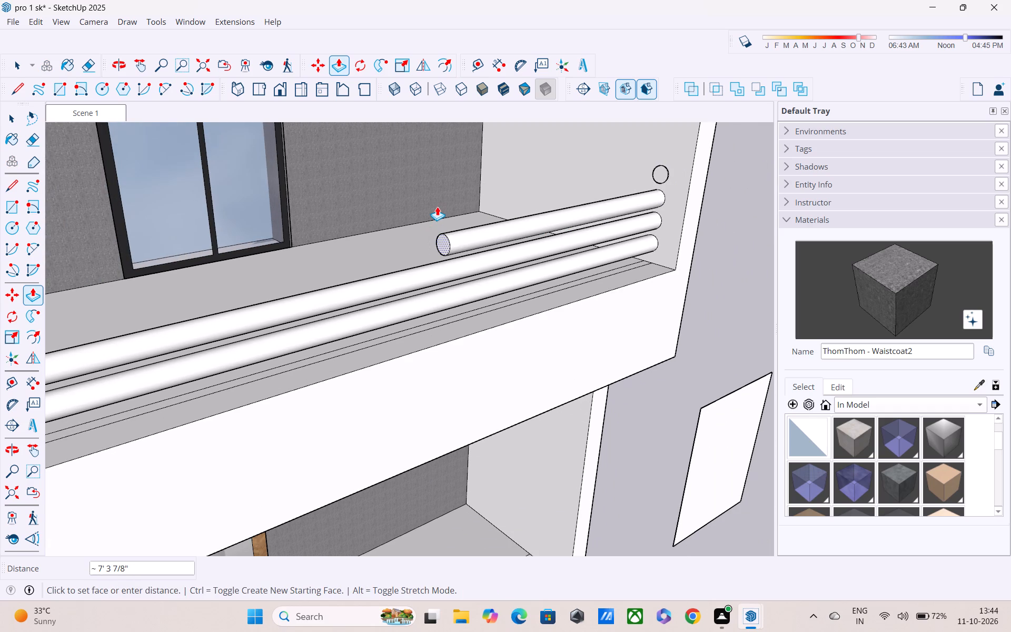
shift+middle_drag(530, 193, 547, 189)
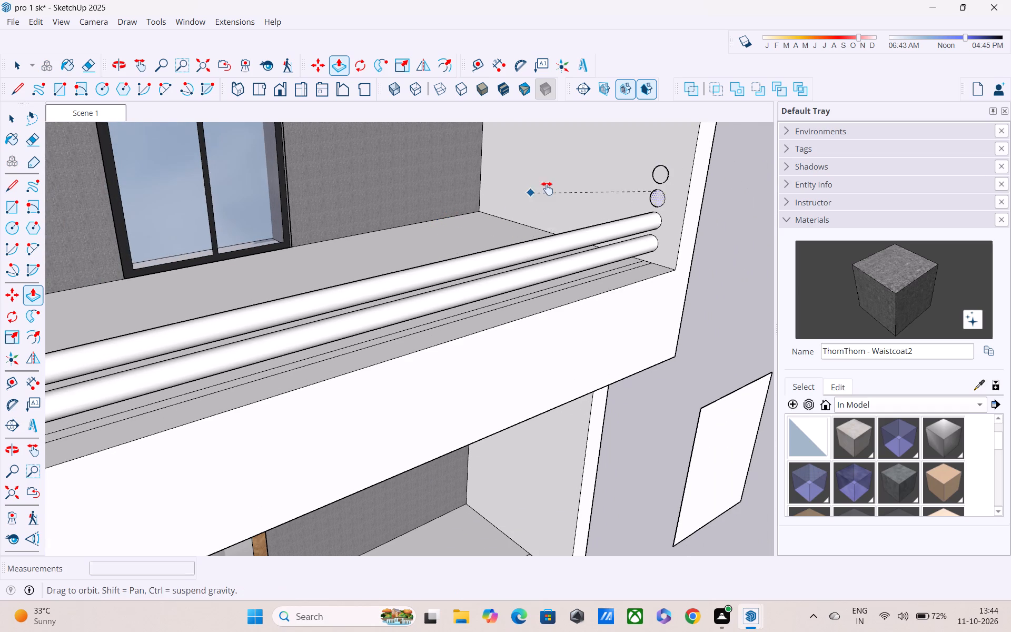
shift+middle_drag(547, 189, 639, 167)
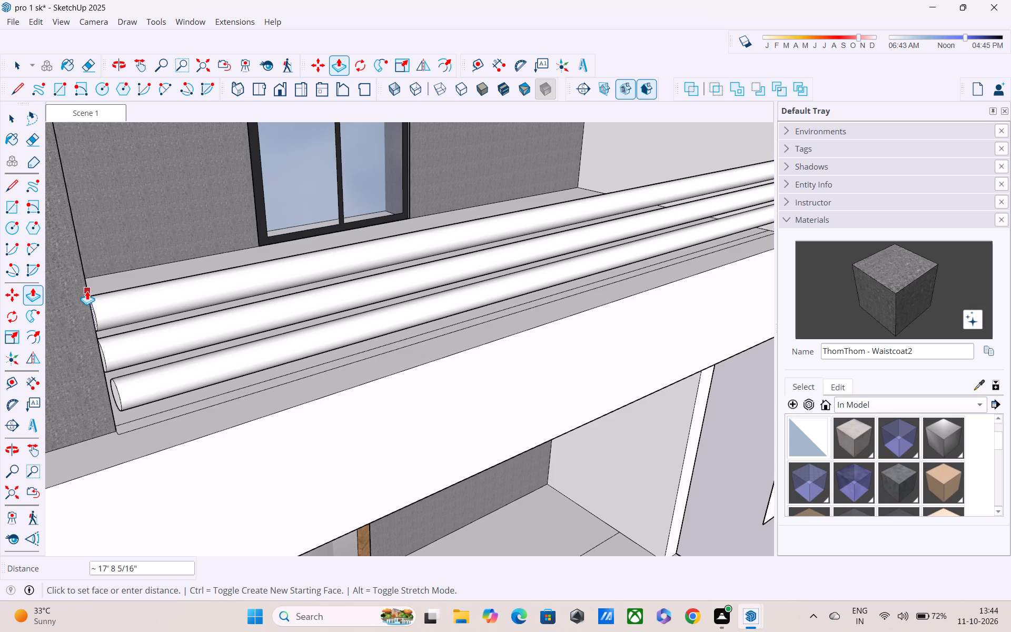
shift+click(87, 291)
Extrude the top circle on the side wall about 17' 8 1/4" across the balcony as the fourth round rail.
scroll(283, 223, down, 3)
scroll(649, 156, up, 1)
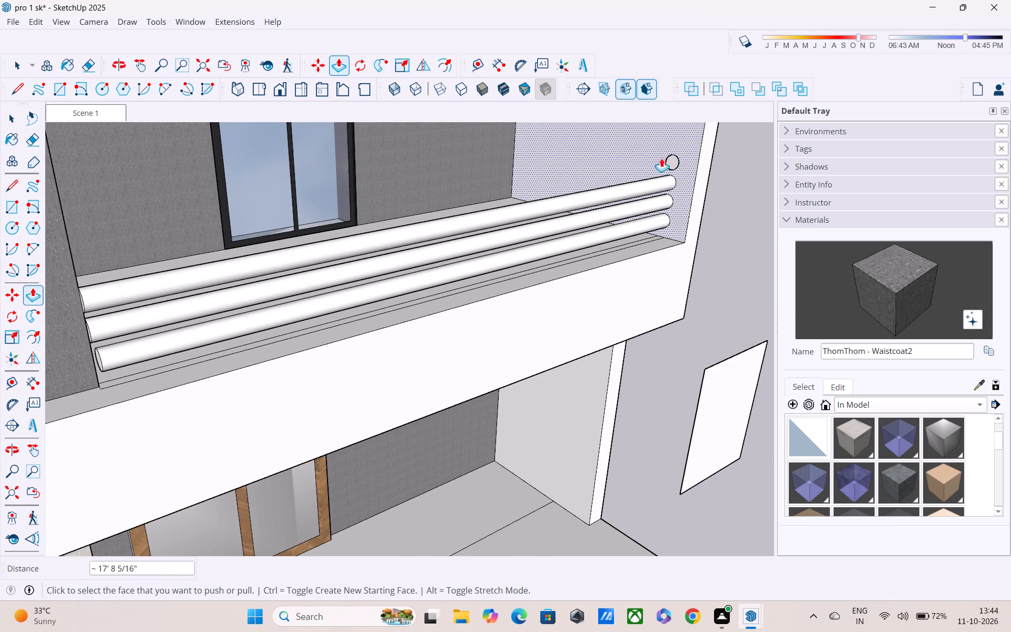
scroll(671, 158, up, 3)
click(672, 159)
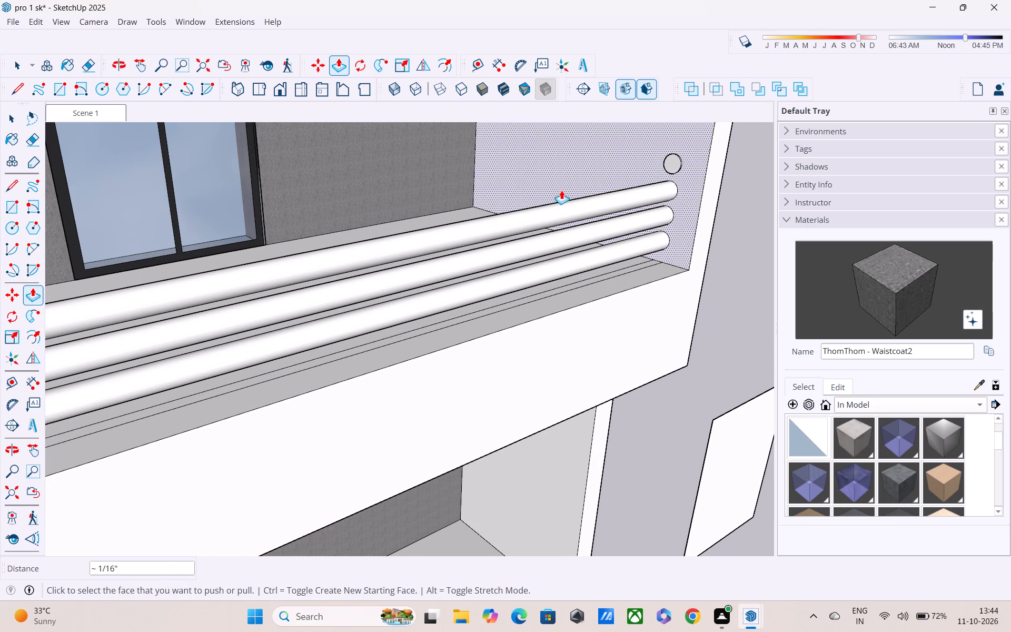
scroll(665, 162, up, 4)
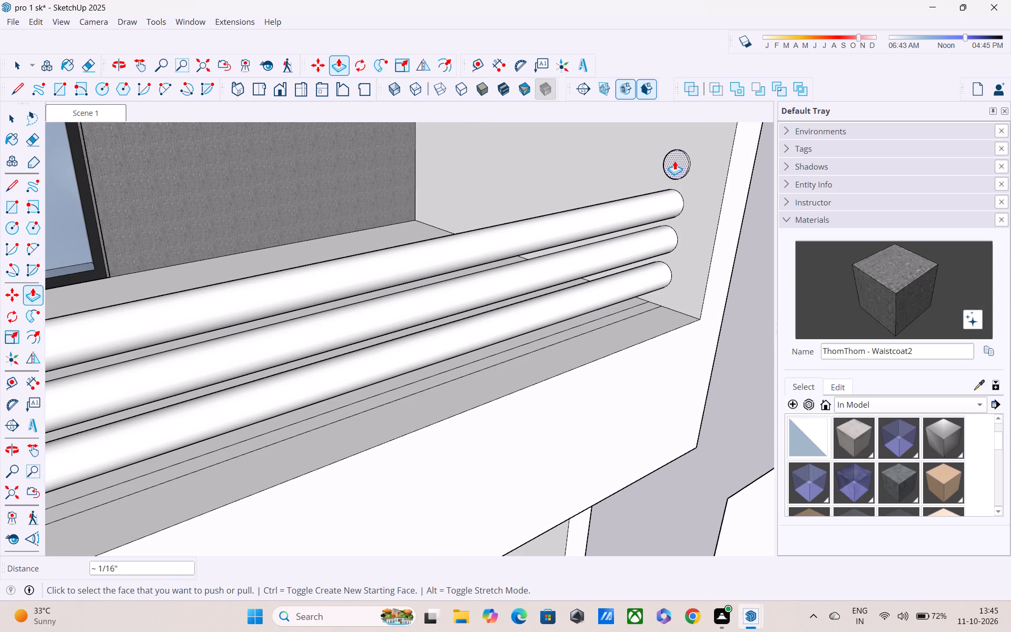
click(675, 161)
scroll(507, 226, down, 4)
middle_drag(507, 218, 510, 216)
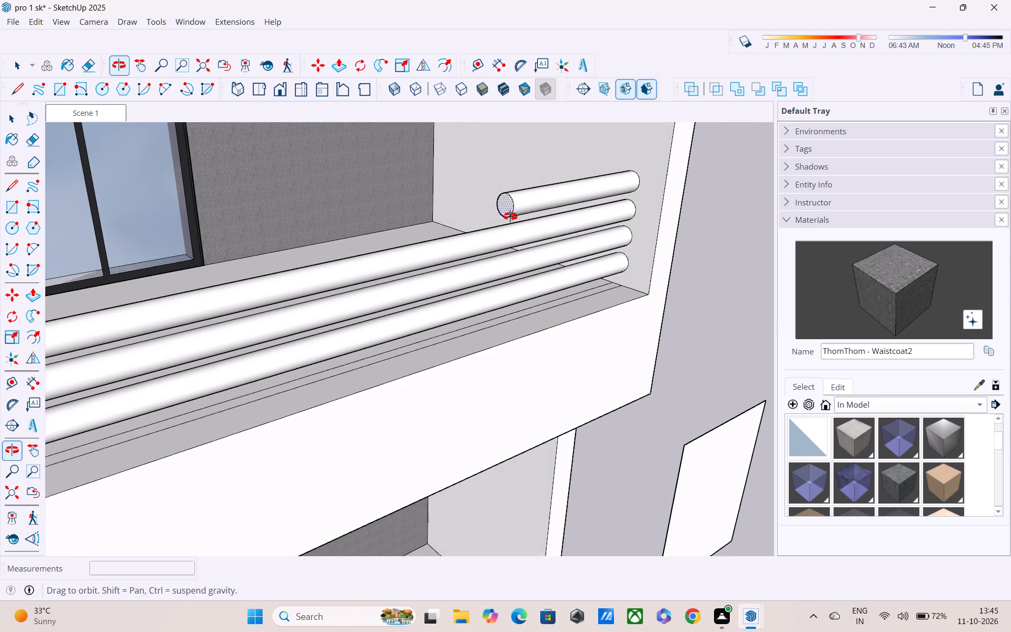
middle_drag(510, 216, 630, 190)
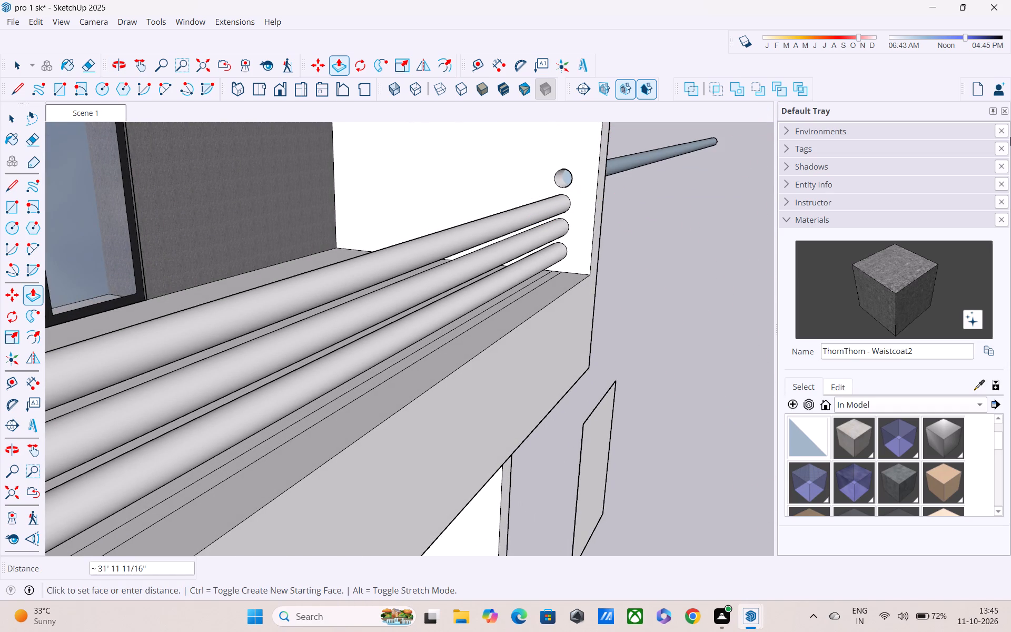
scroll(239, 344, down, 2)
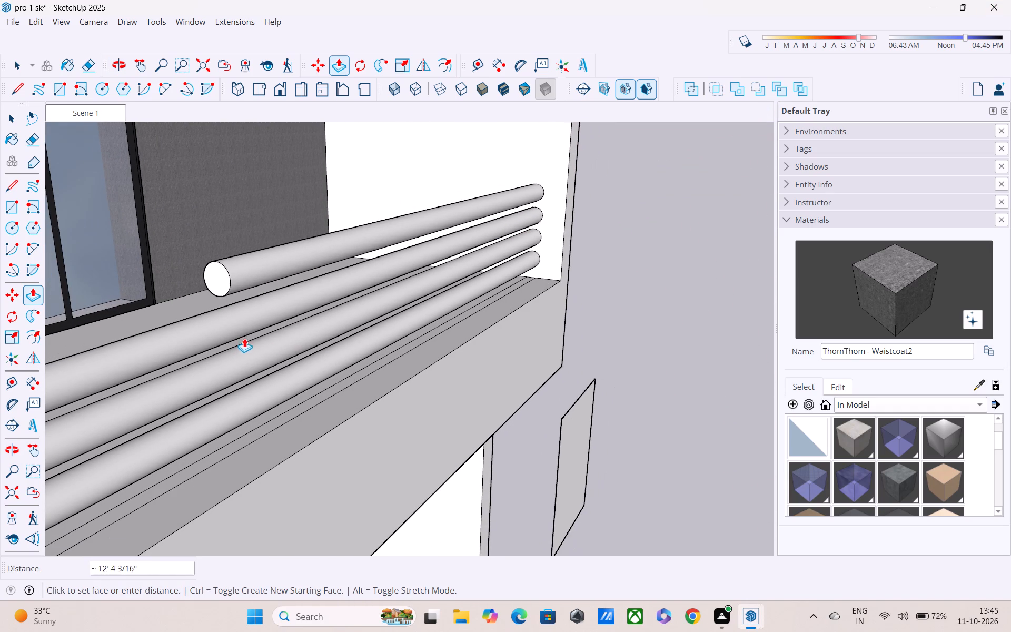
shift+middle_drag(381, 291, 641, 165)
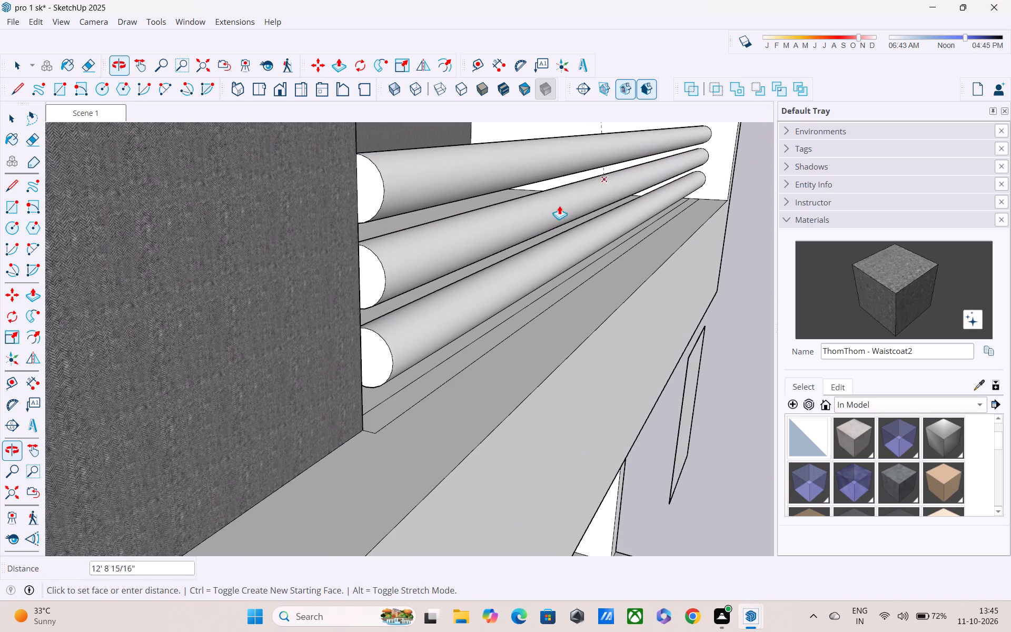
shift+click(418, 266)
shift+scroll(418, 266, down, 2)
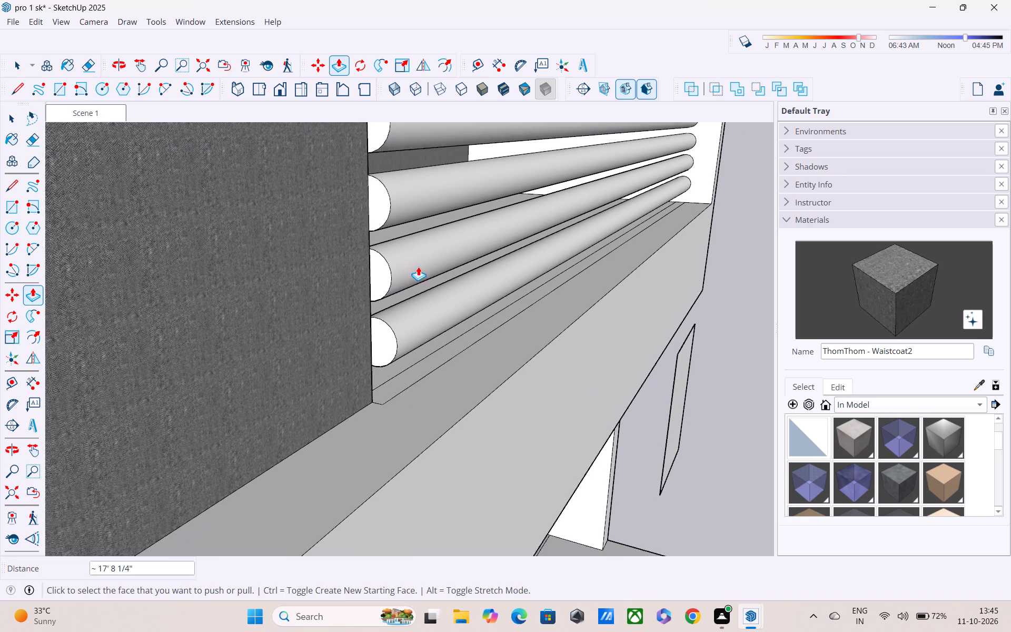
Examine the four-rail balcony railing from the front and in relation to the whole facade.
shift+scroll(418, 266, down, 2)
scroll(503, 234, down, 4)
middle_drag(547, 215, 506, 229)
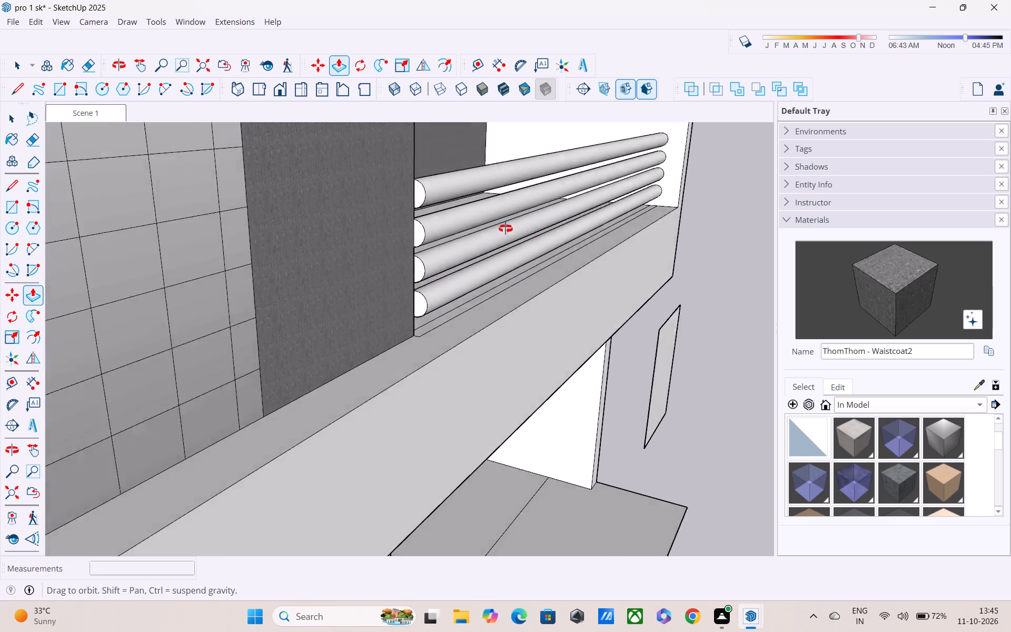
middle_drag(506, 229, 434, 225)
scroll(470, 219, down, 3)
middle_drag(610, 225, 462, 216)
scroll(499, 215, down, 3)
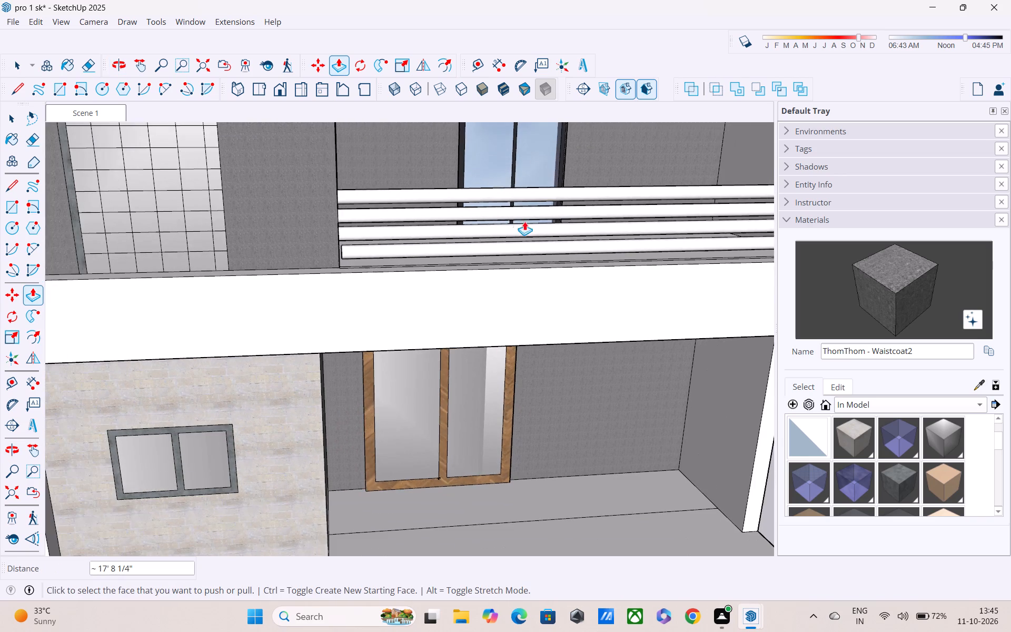
middle_drag(596, 205, 568, 160)
scroll(569, 160, up, 1)
scroll(586, 186, down, 4)
scroll(672, 197, down, 3)
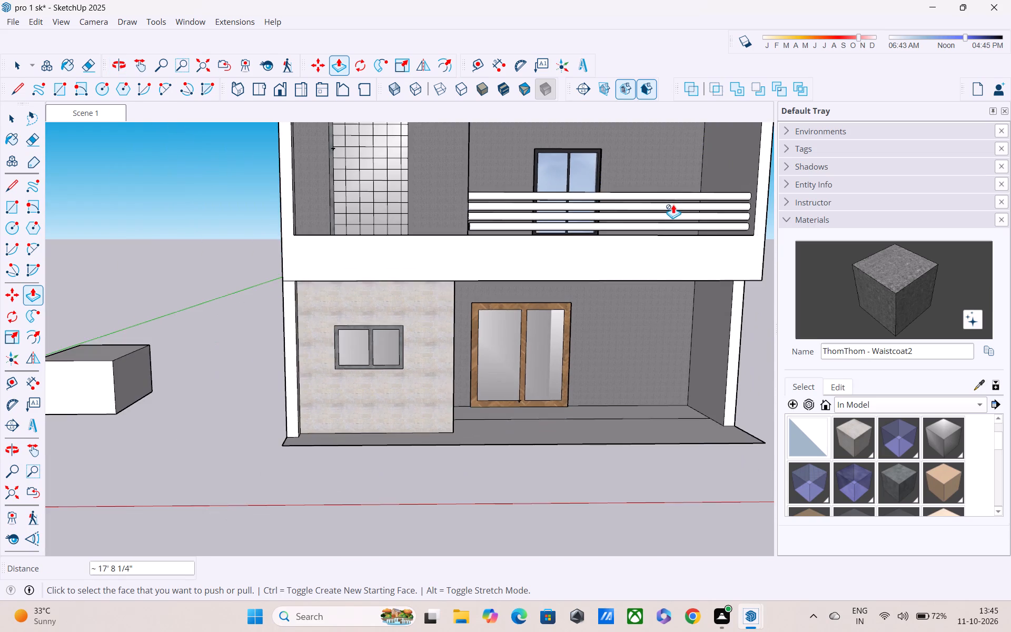
scroll(675, 205, down, 3)
middle_drag(668, 213, 649, 241)
scroll(648, 235, up, 1)
scroll(650, 226, down, 3)
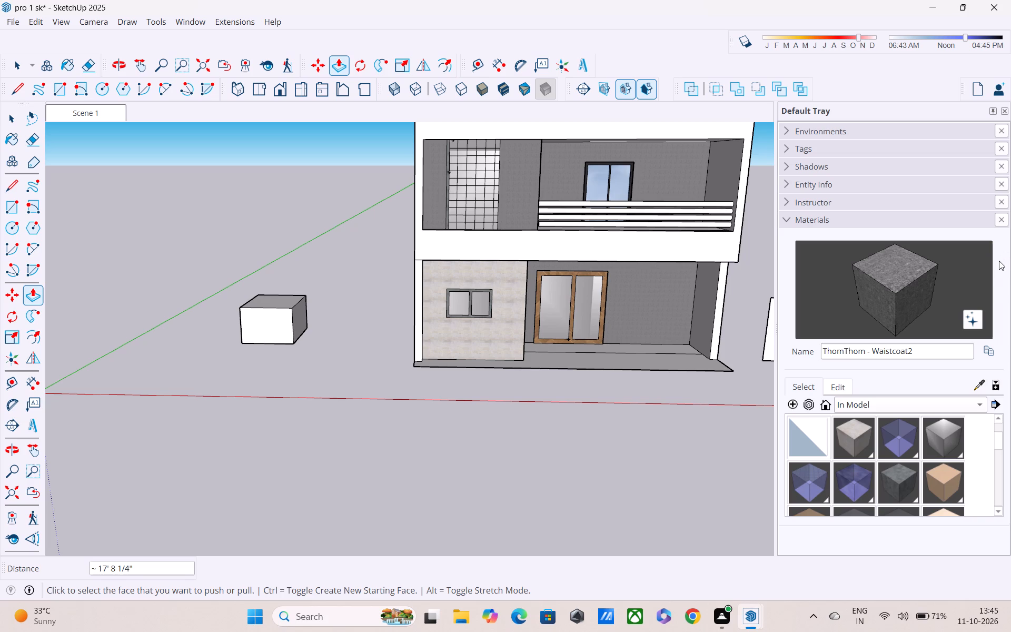
key(Escape)
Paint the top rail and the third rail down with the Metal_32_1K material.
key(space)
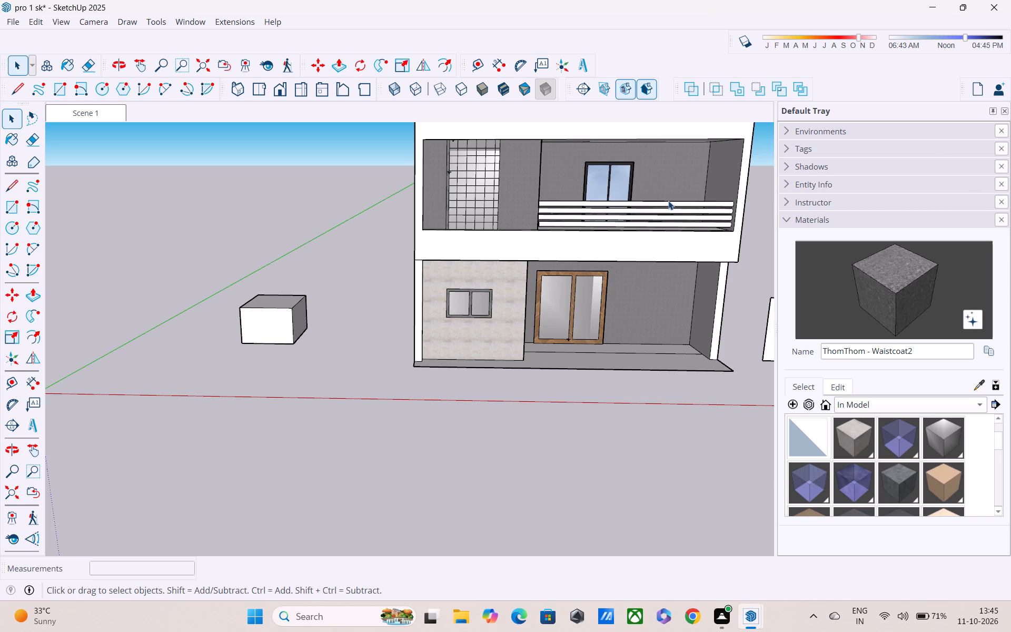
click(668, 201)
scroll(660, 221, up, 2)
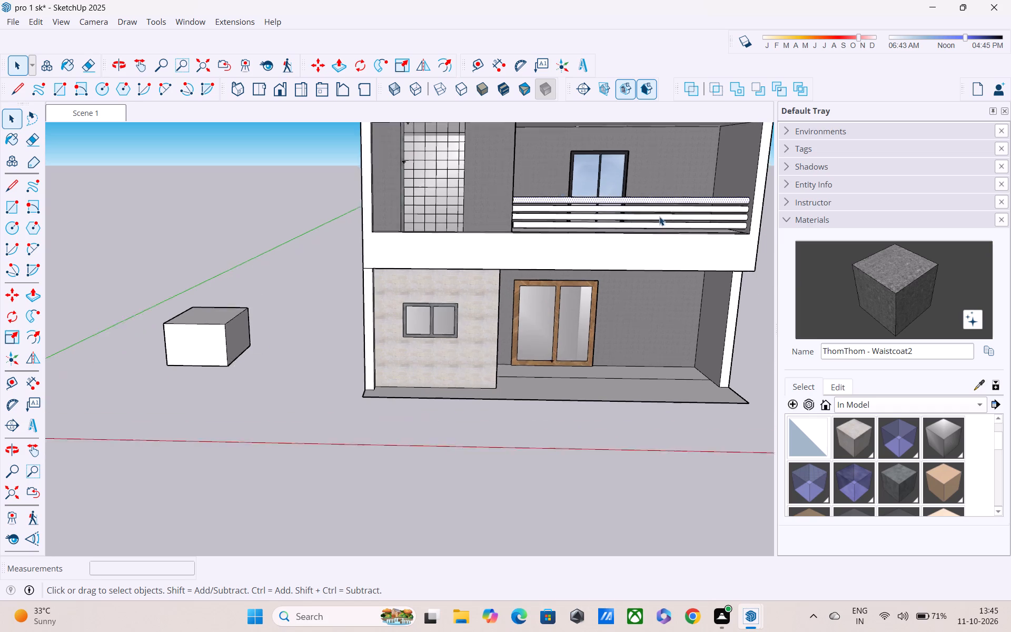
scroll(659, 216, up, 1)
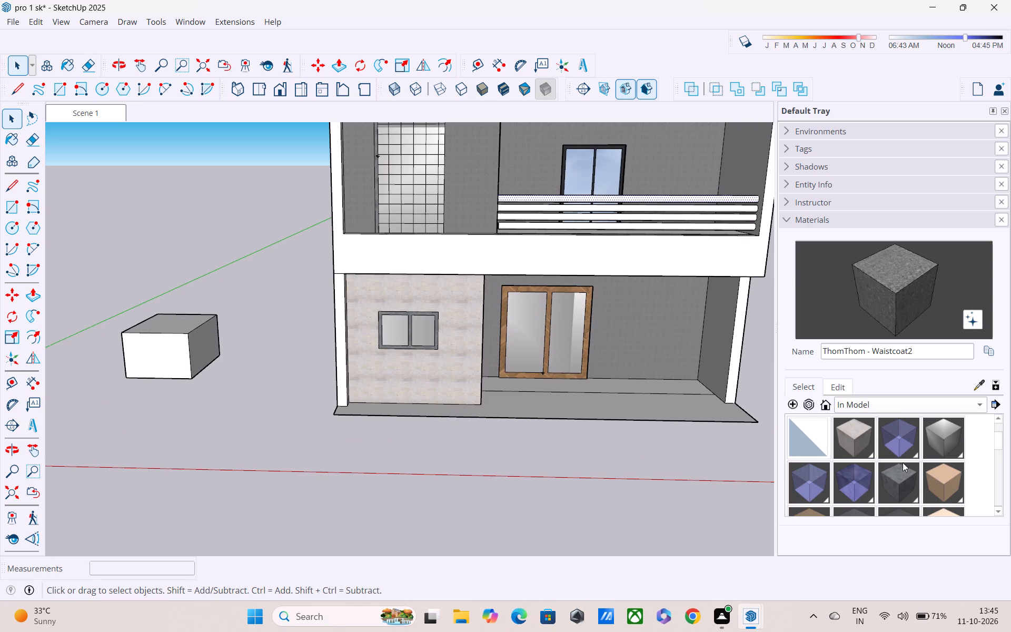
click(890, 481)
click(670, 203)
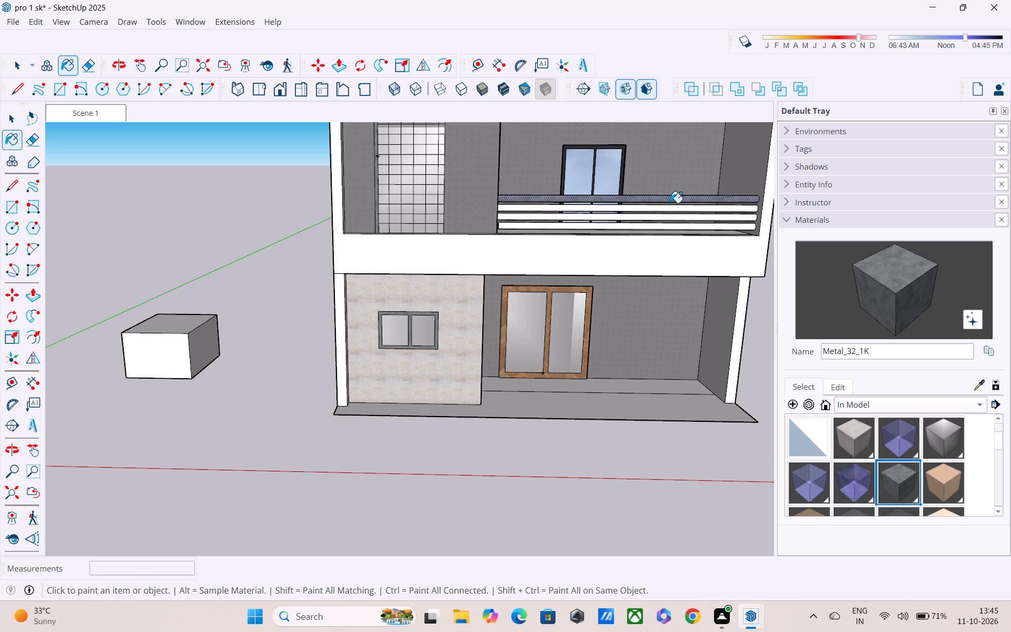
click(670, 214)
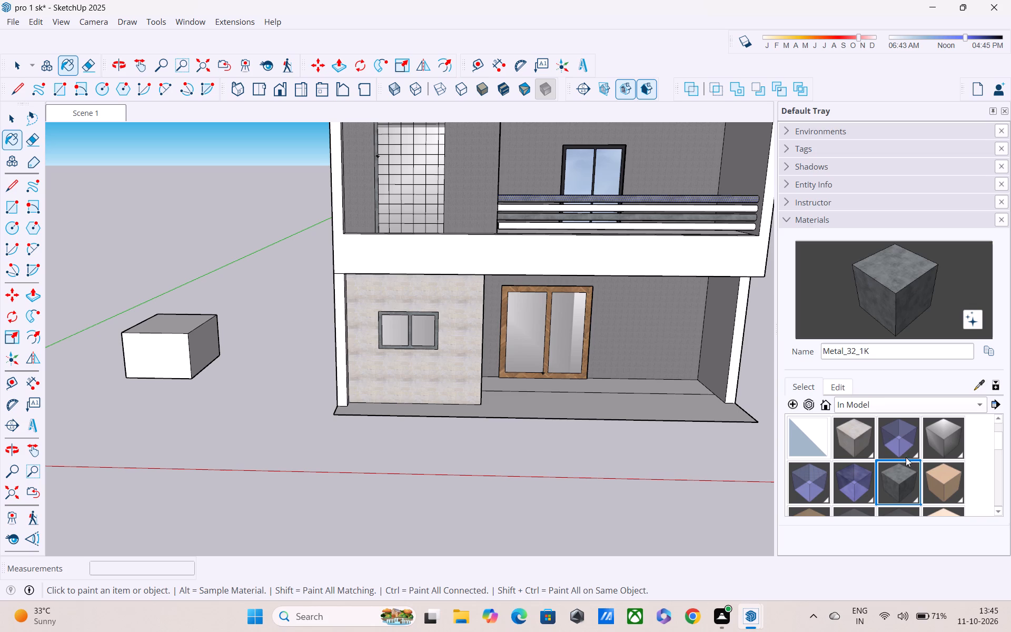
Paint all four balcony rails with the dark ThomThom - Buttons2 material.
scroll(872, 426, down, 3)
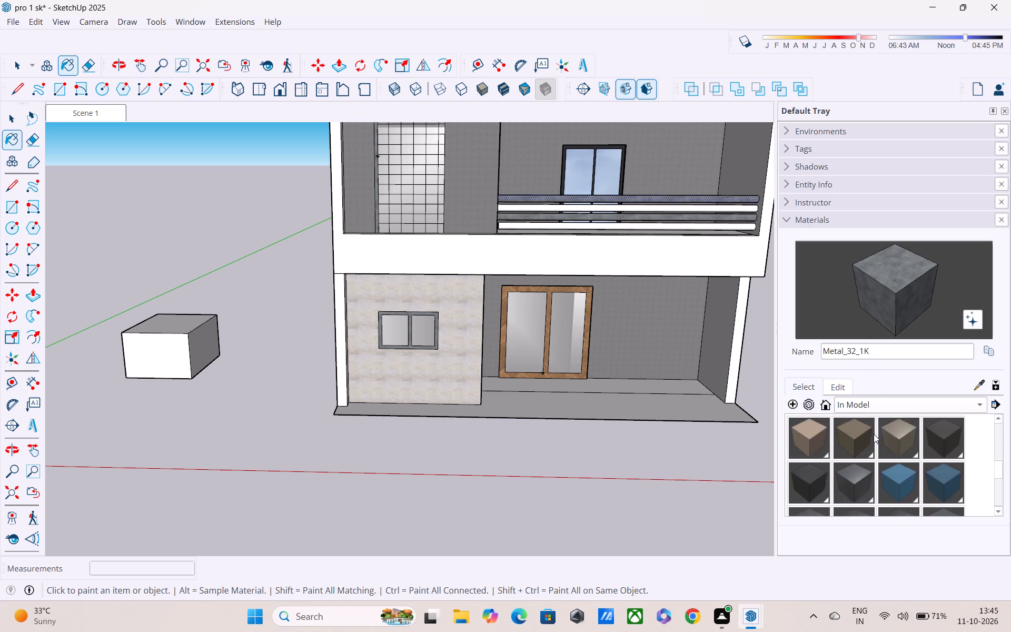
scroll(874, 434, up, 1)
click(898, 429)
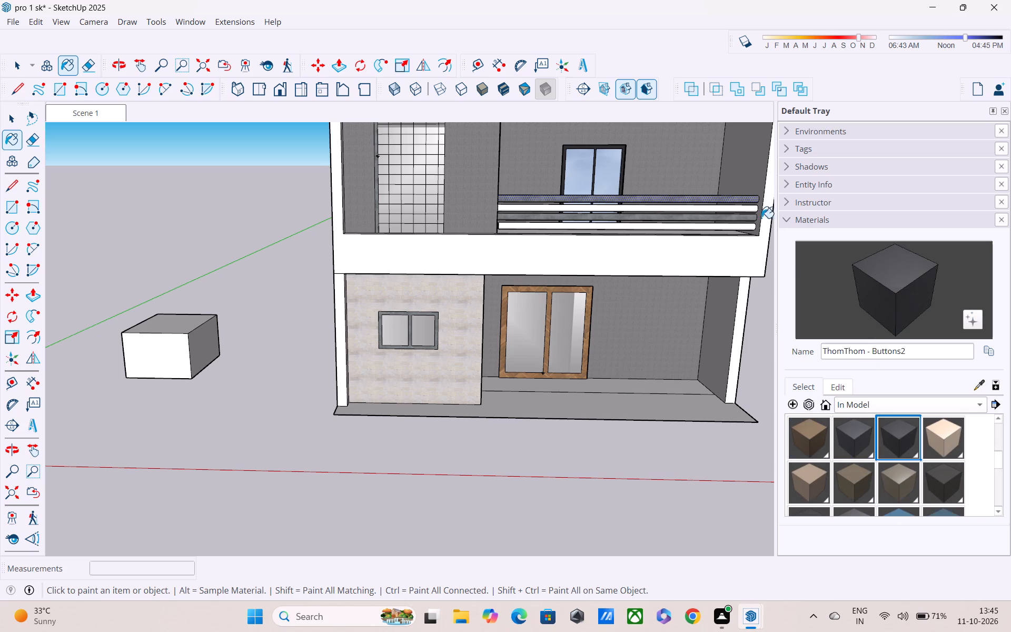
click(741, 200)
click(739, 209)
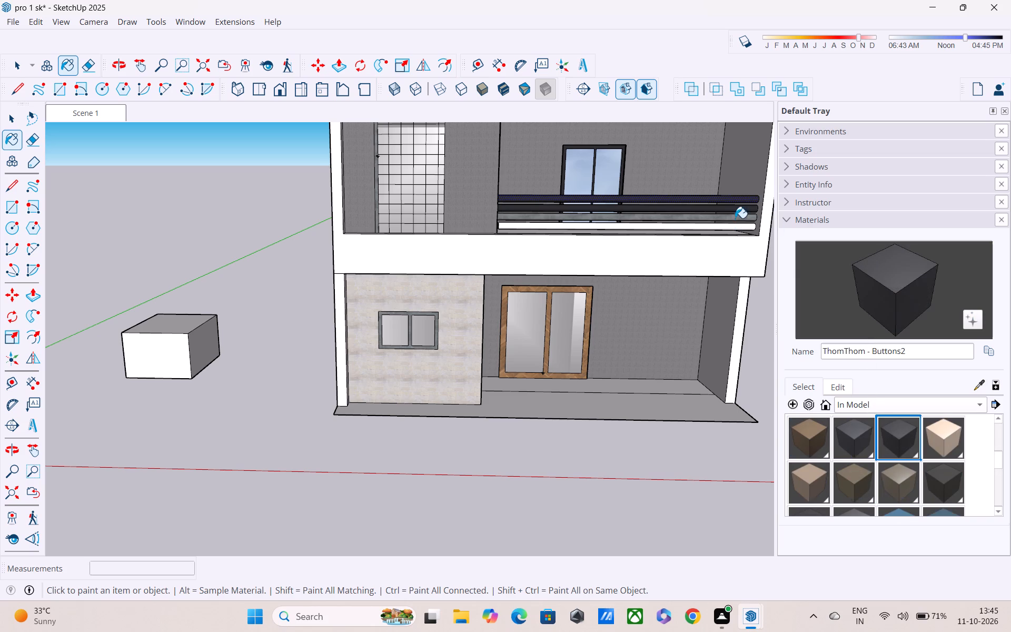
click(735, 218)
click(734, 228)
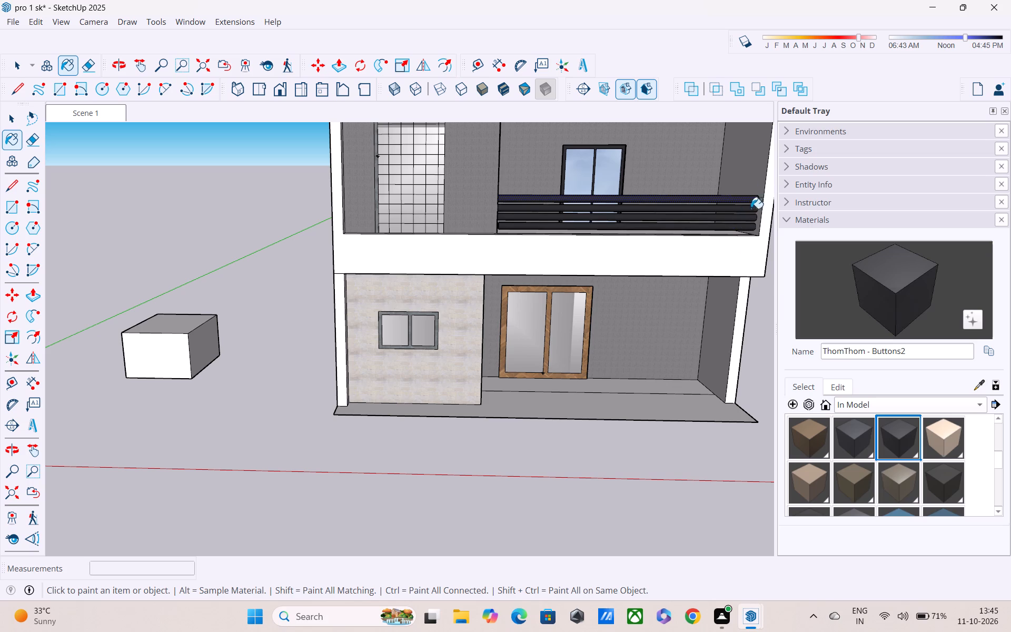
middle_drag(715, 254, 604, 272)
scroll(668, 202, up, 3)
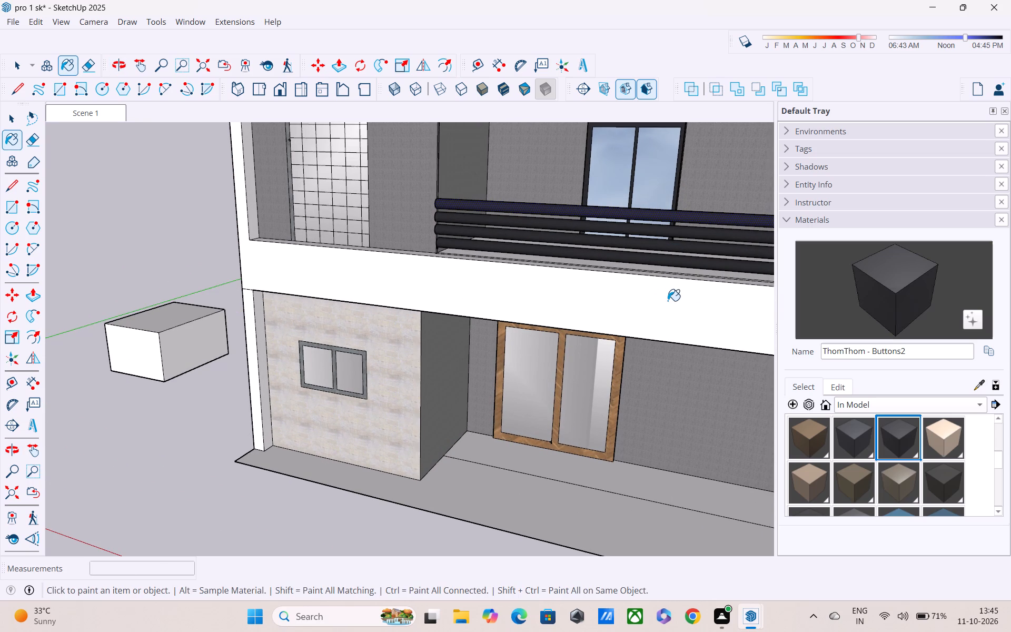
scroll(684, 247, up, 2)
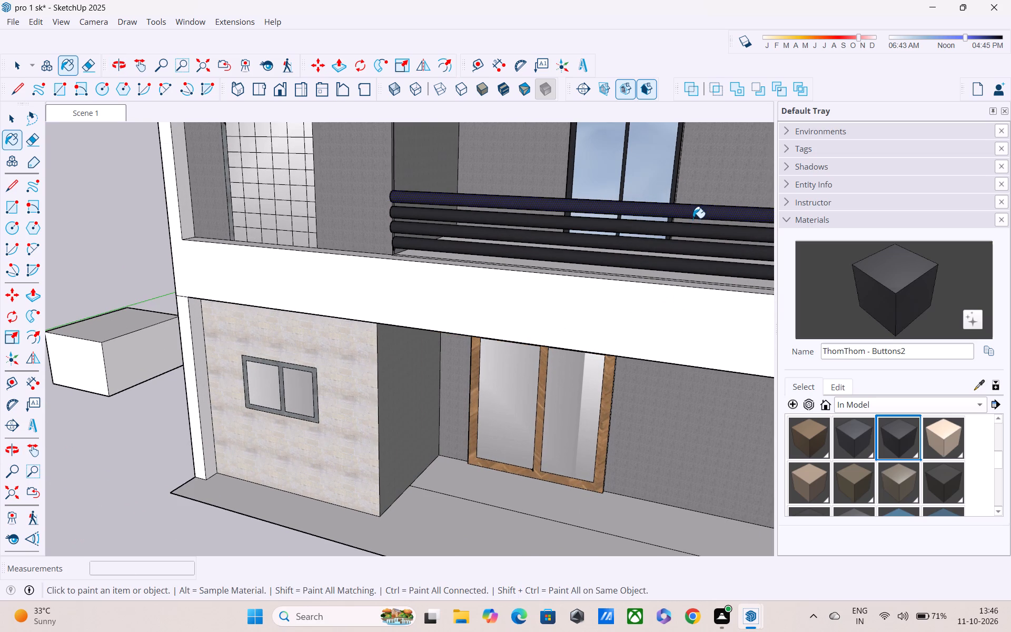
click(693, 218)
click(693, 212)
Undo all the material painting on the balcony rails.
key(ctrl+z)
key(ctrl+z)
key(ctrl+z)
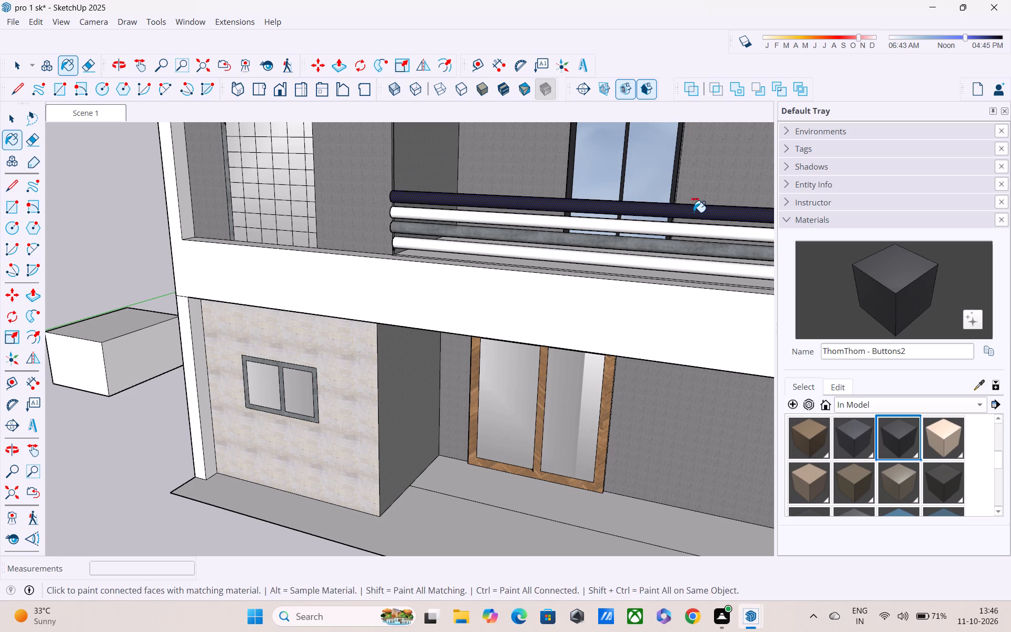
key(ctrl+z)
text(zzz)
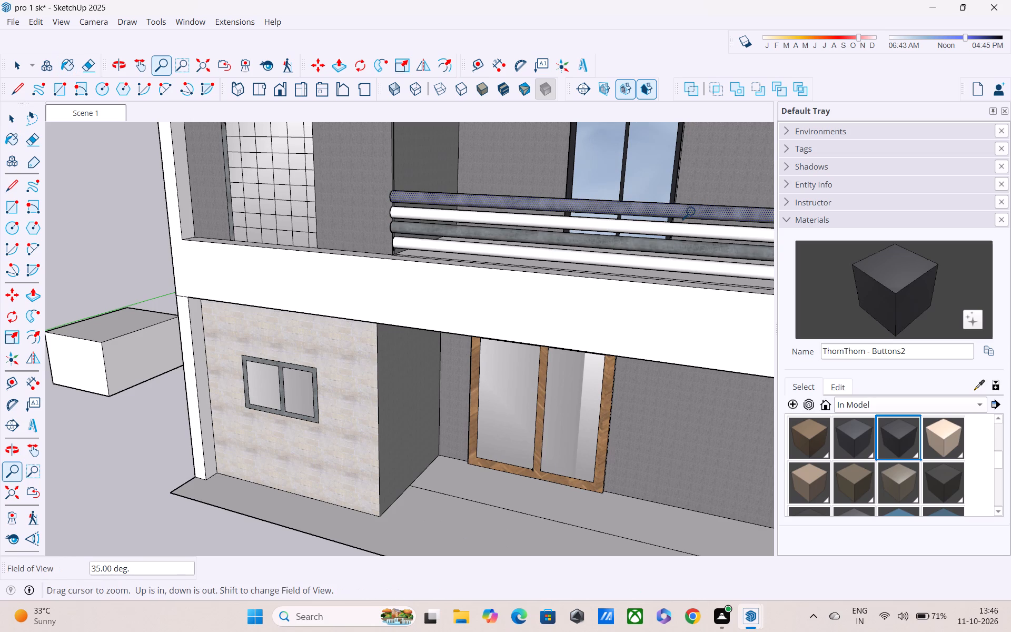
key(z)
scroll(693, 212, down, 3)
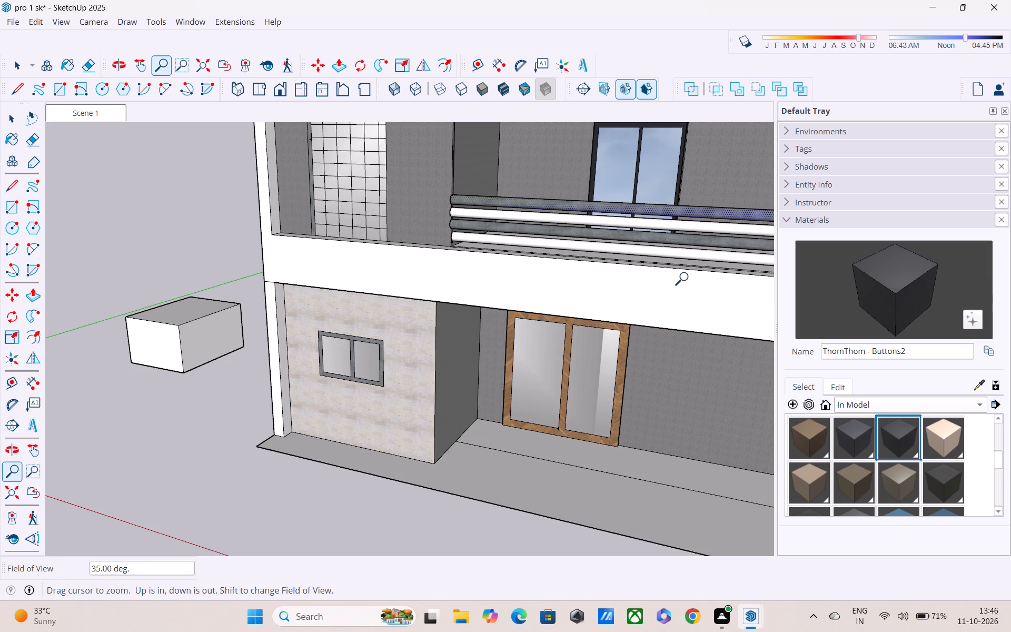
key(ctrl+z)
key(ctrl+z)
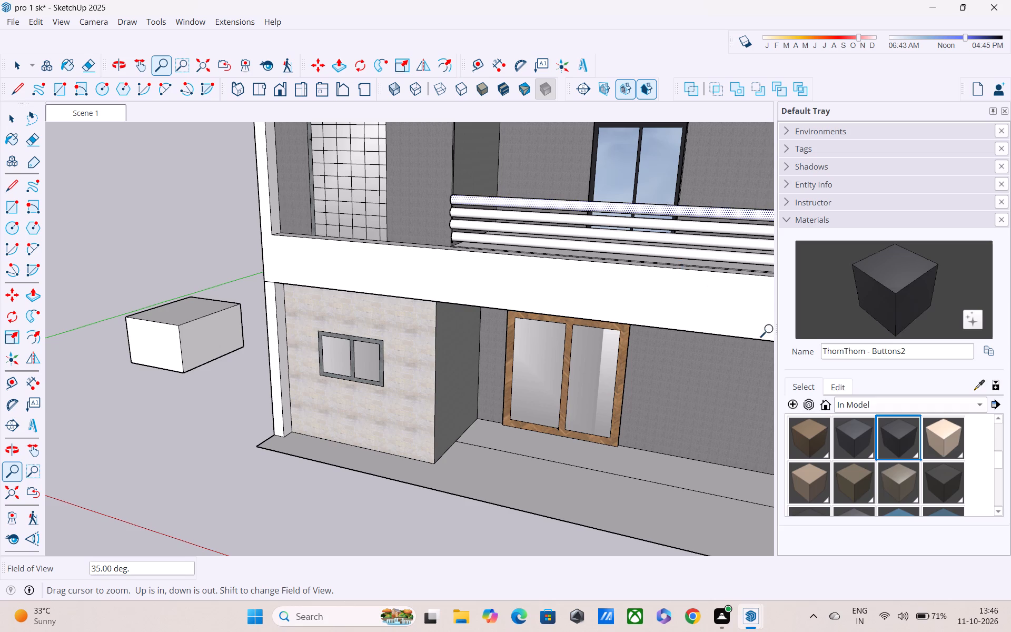
Paint each of the four unpainted balcony rails with the ThomThom - Buttons2 material.
click(885, 429)
click(698, 211)
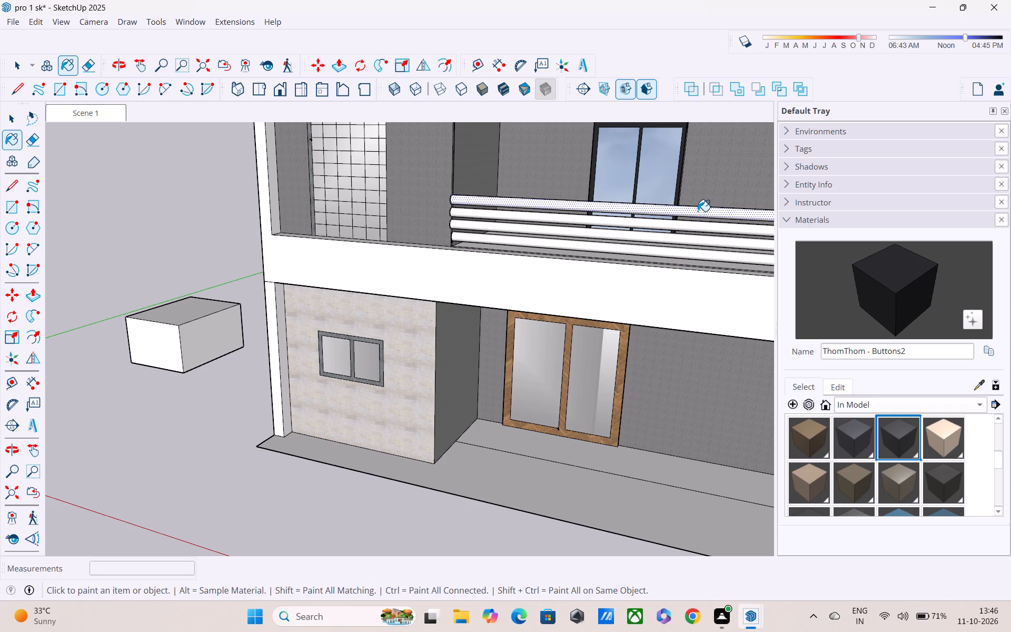
click(699, 229)
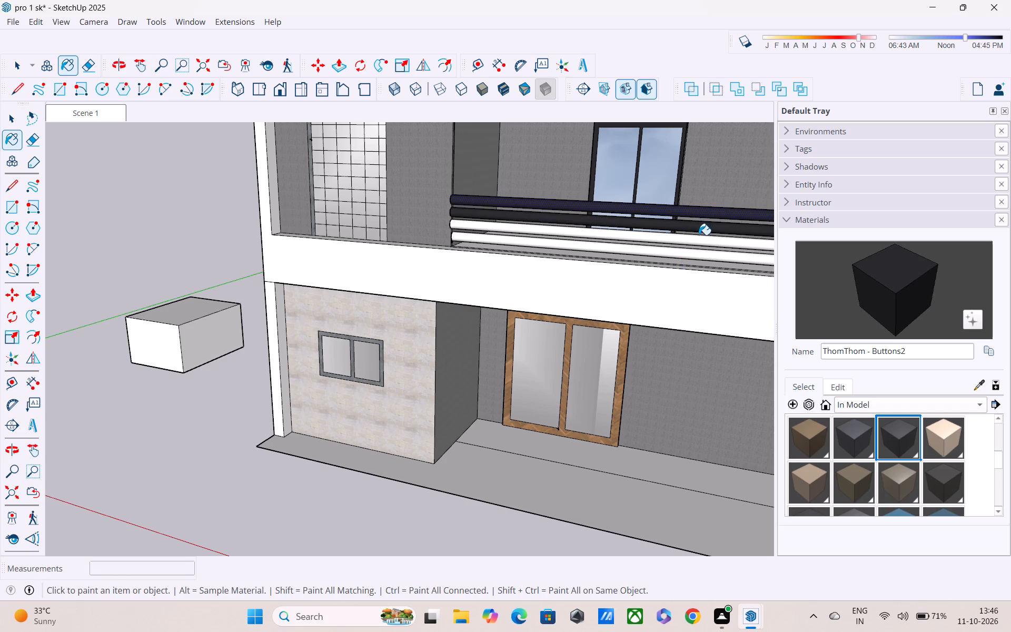
click(699, 241)
click(699, 258)
scroll(699, 253, down, 2)
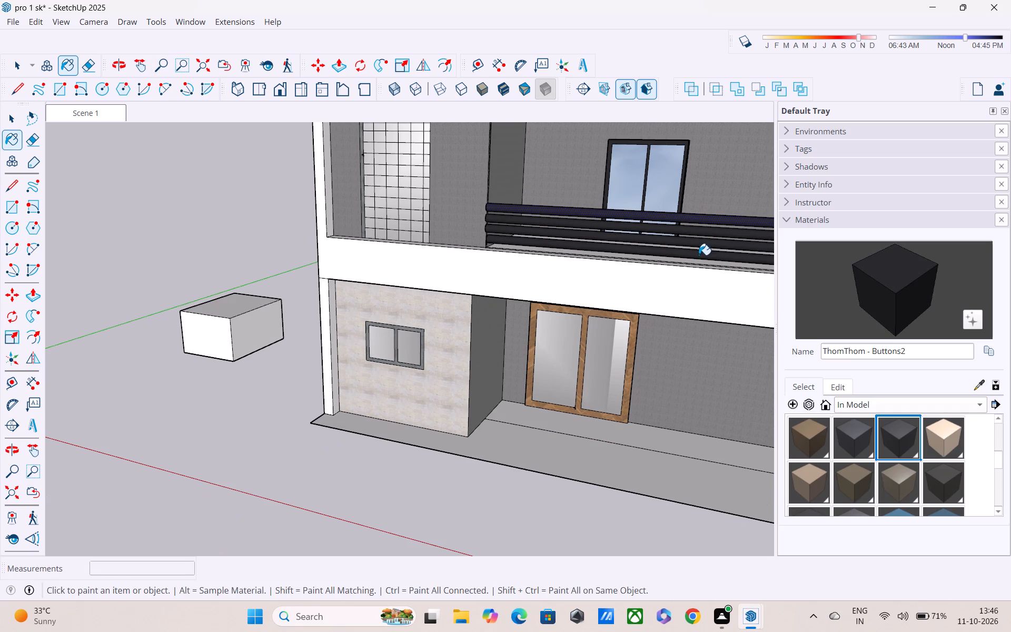
key(Escape)
Examine the whole two-storey front with its painted balcony railing from several distances and angles.
middle_drag(707, 271, 814, 279)
scroll(814, 279, down, 3)
scroll(715, 303, down, 1)
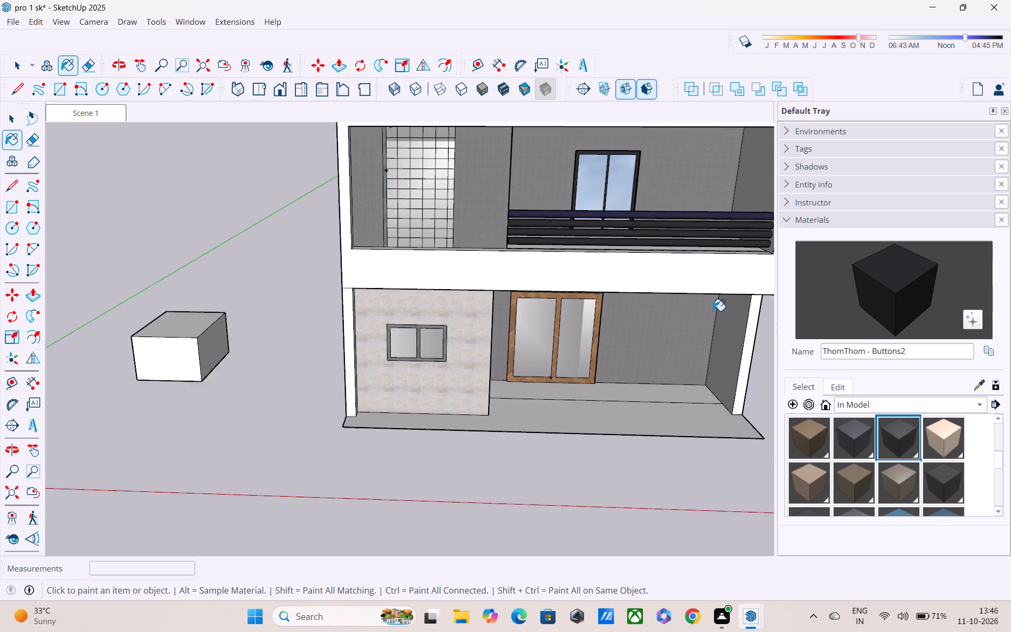
scroll(713, 311, down, 1)
middle_drag(697, 334, 685, 267)
scroll(685, 259, down, 3)
middle_drag(686, 317, 689, 335)
scroll(689, 335, down, 1)
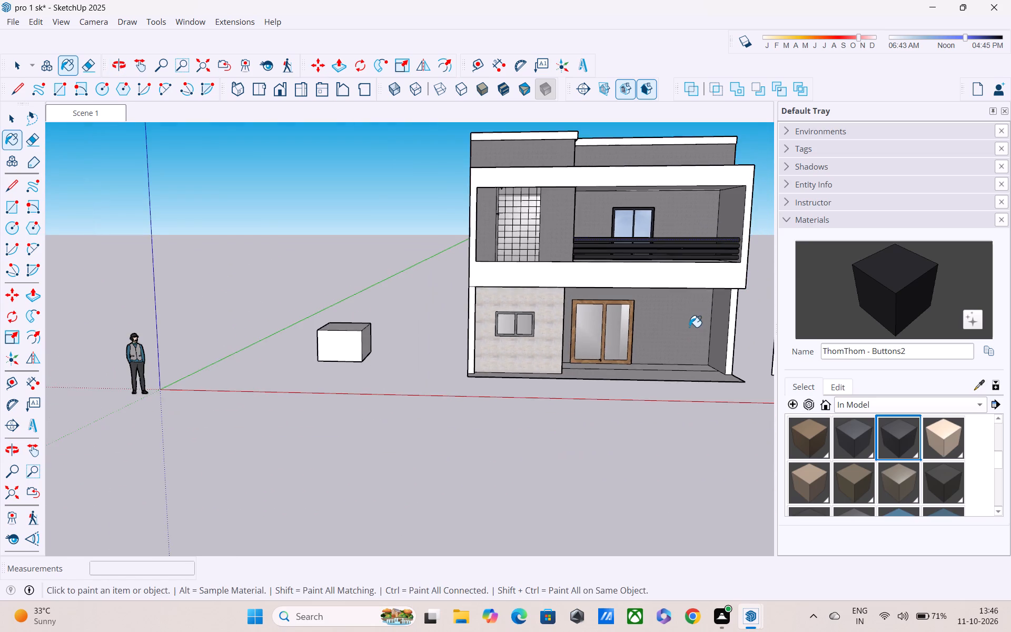
scroll(687, 306, down, 3)
middle_drag(650, 303, 596, 289)
scroll(591, 266, up, 2)
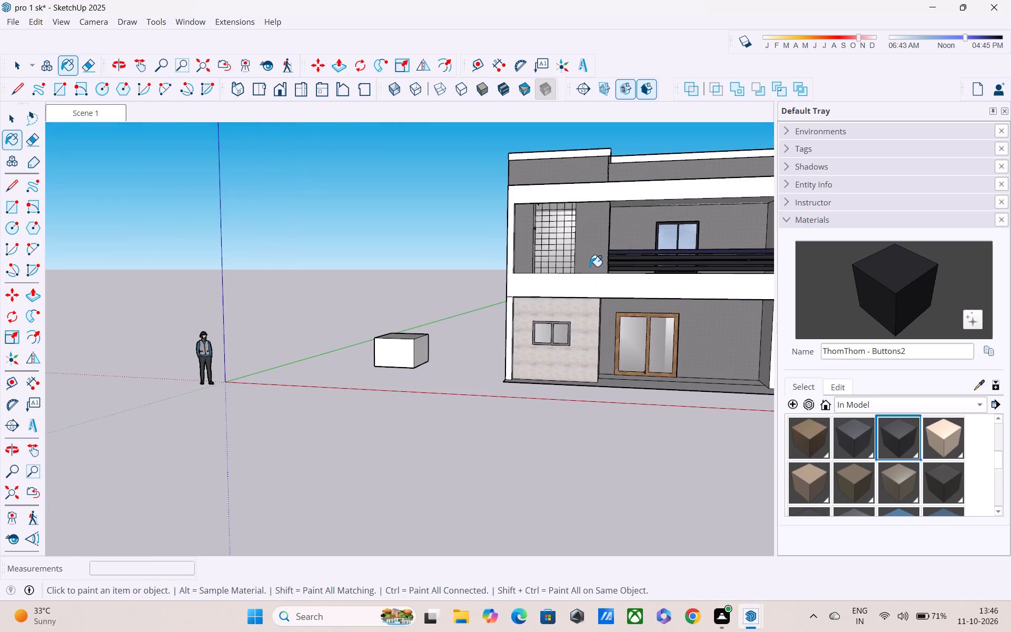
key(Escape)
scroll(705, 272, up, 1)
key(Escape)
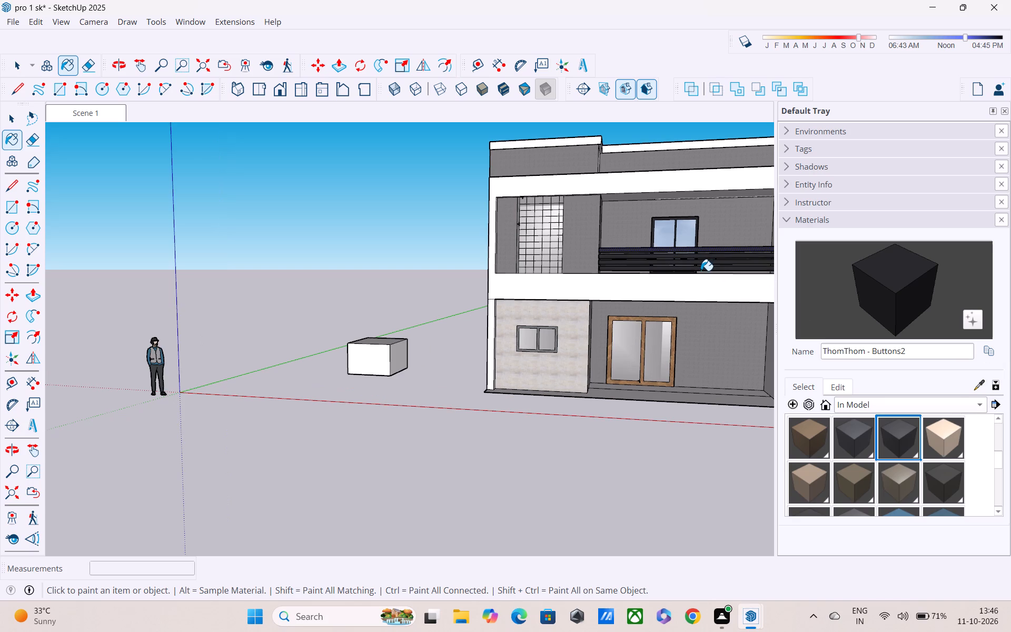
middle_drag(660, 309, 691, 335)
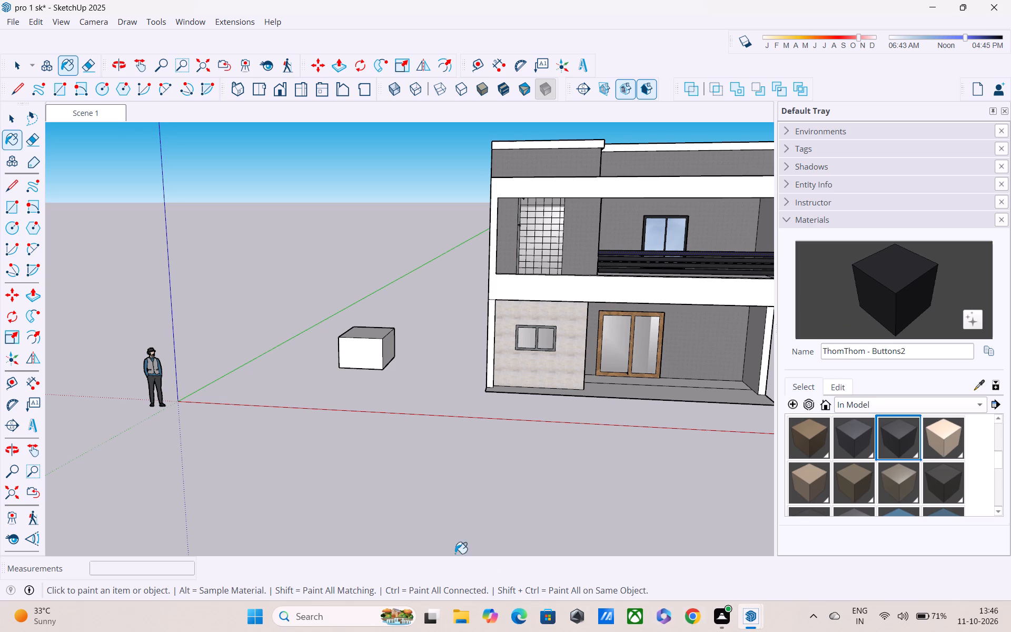
Switch to Google Chrome, search for "sketchup warehouse" and open the 3D Warehouse site.
click(356, 606)
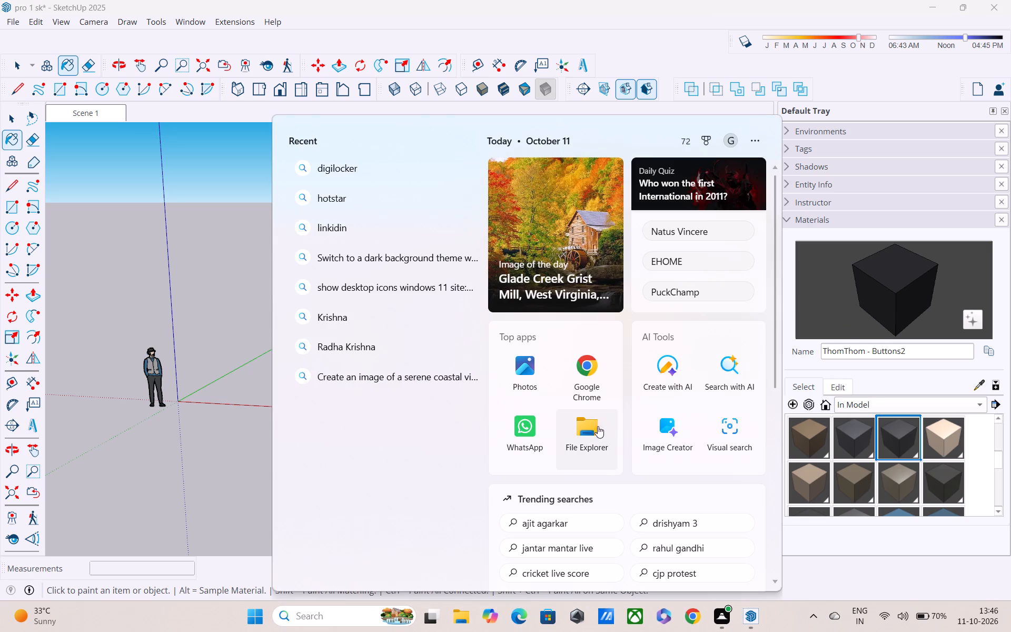
click(572, 370)
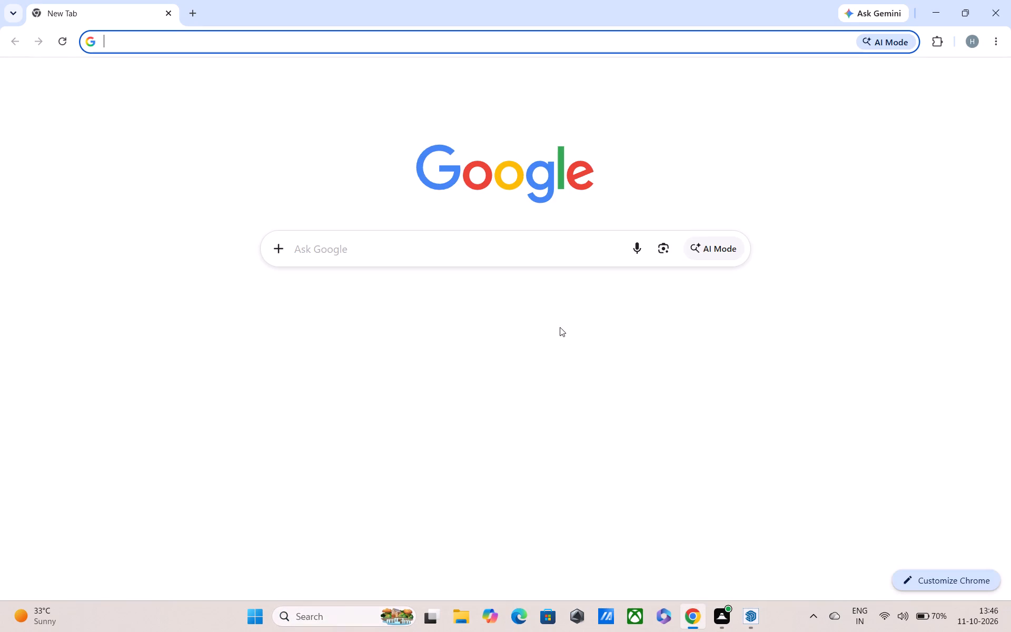
click(501, 243)
click(455, 276)
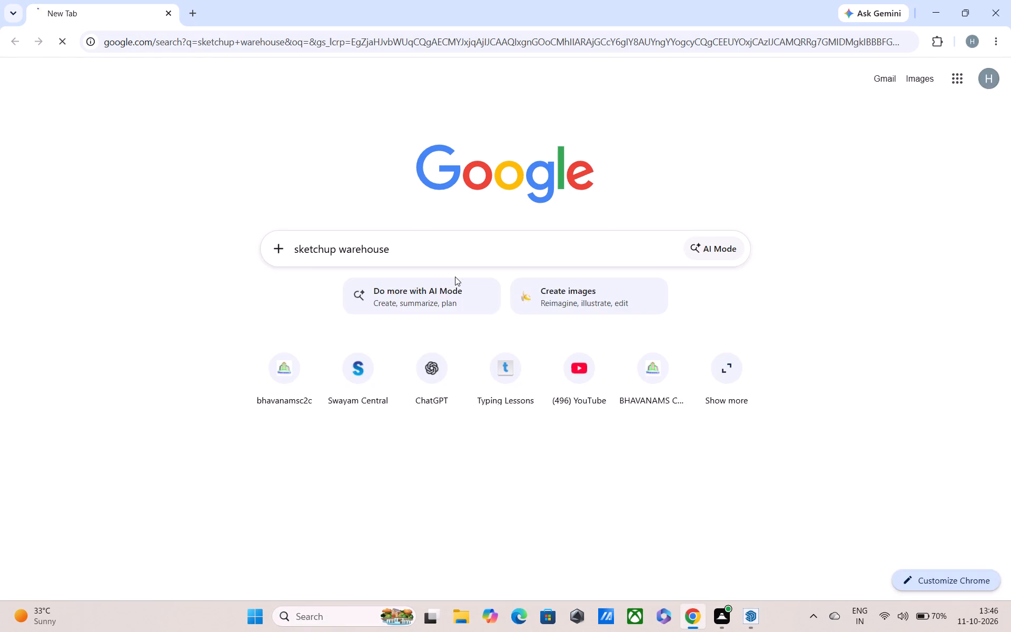
click(255, 205)
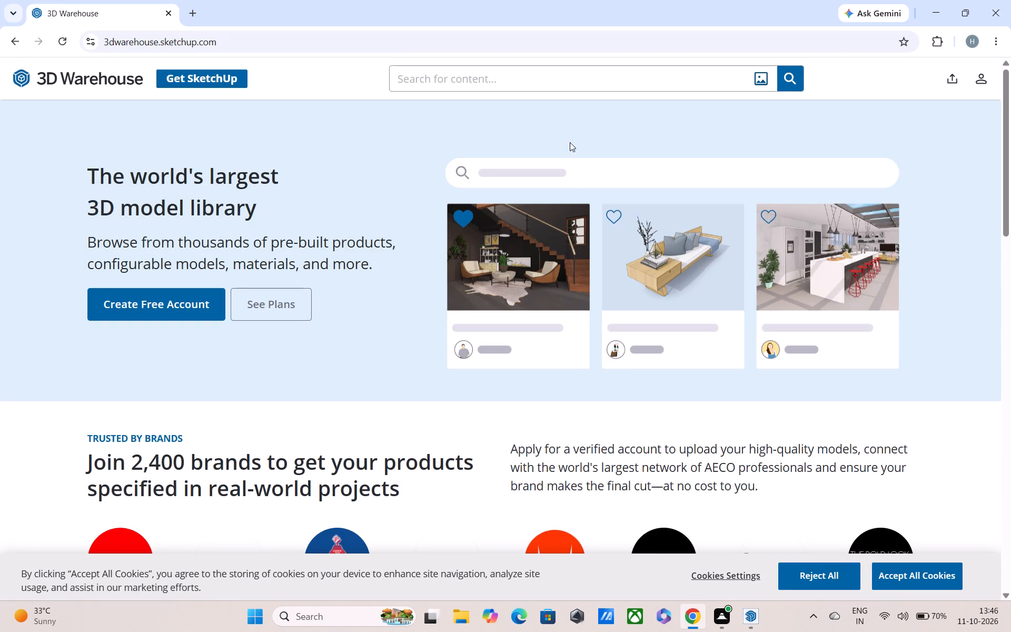
Search 3D Warehouse for "trees" and open the model of the purple-flowering tree in a wooden planter box.
click(553, 82)
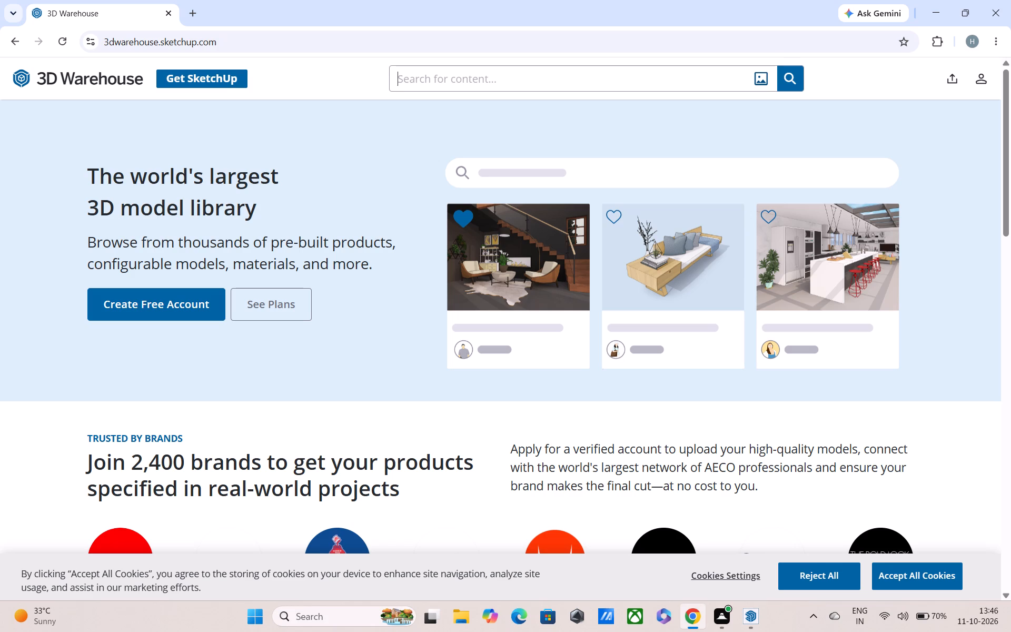
text(tree)
key(s)
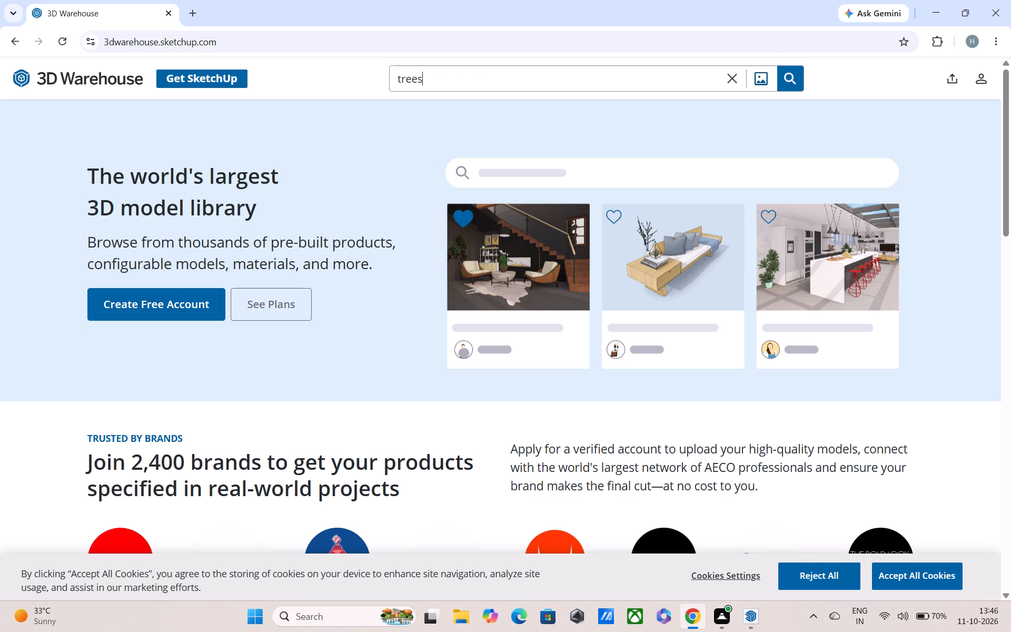
key(Return)
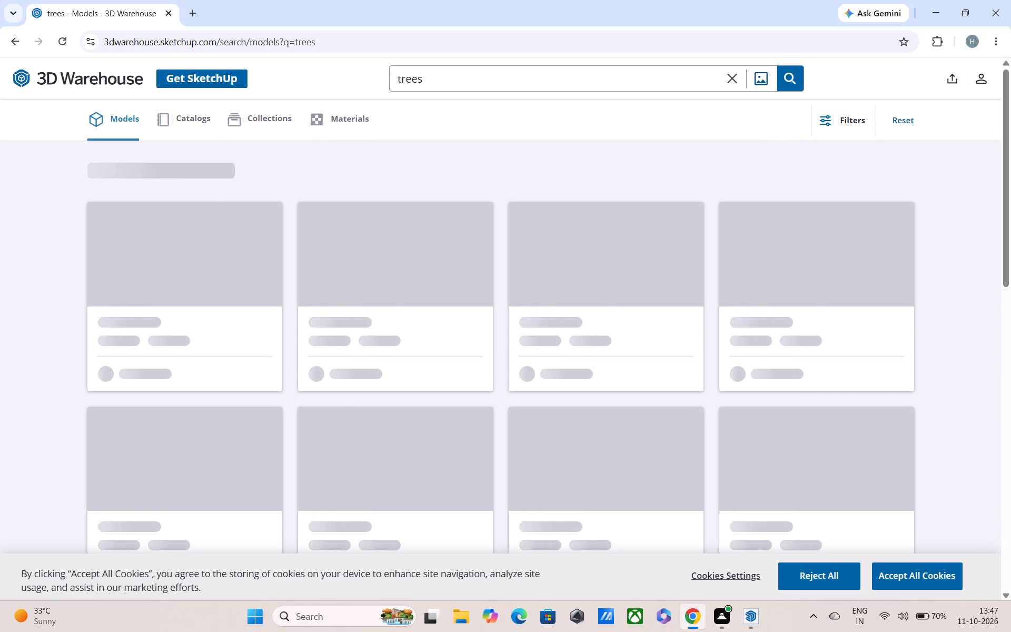
scroll(522, 281, down, 1)
scroll(520, 300, up, 1)
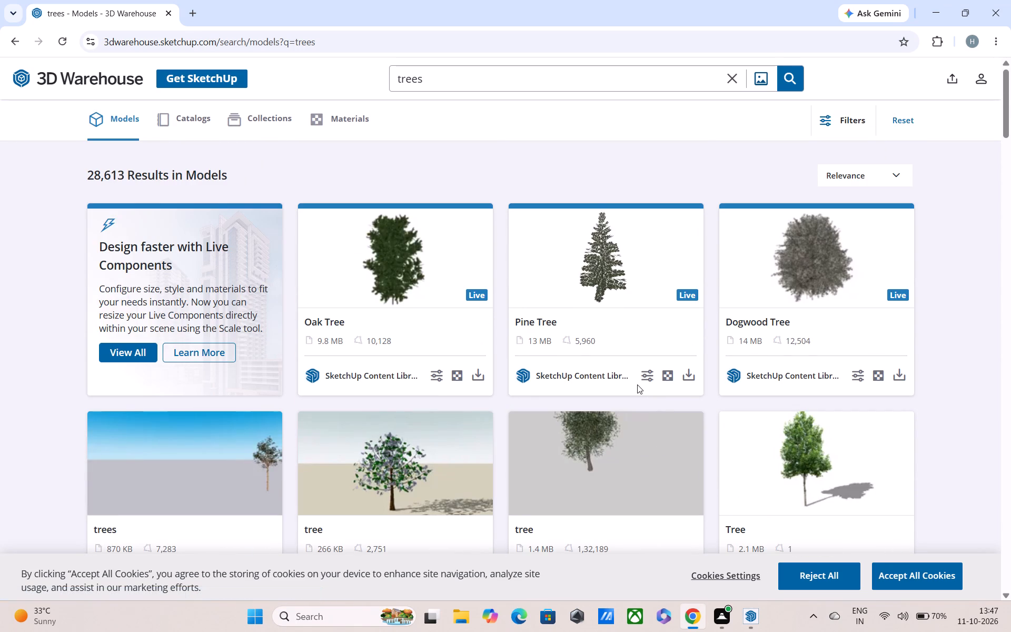
scroll(637, 384, down, 1)
scroll(470, 372, up, 1)
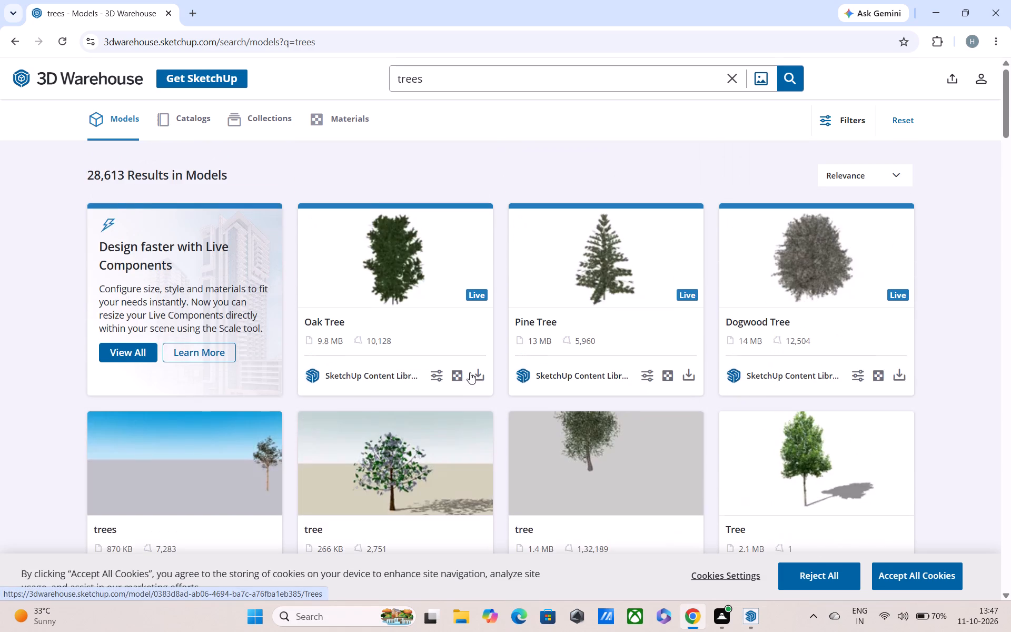
scroll(470, 372, down, 1)
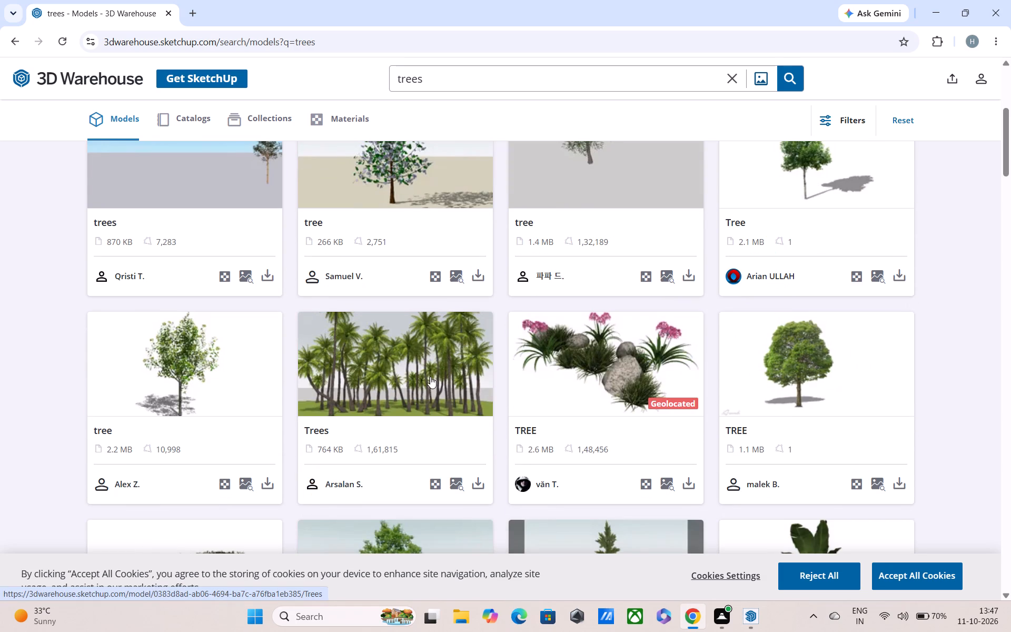
scroll(397, 371, down, 1)
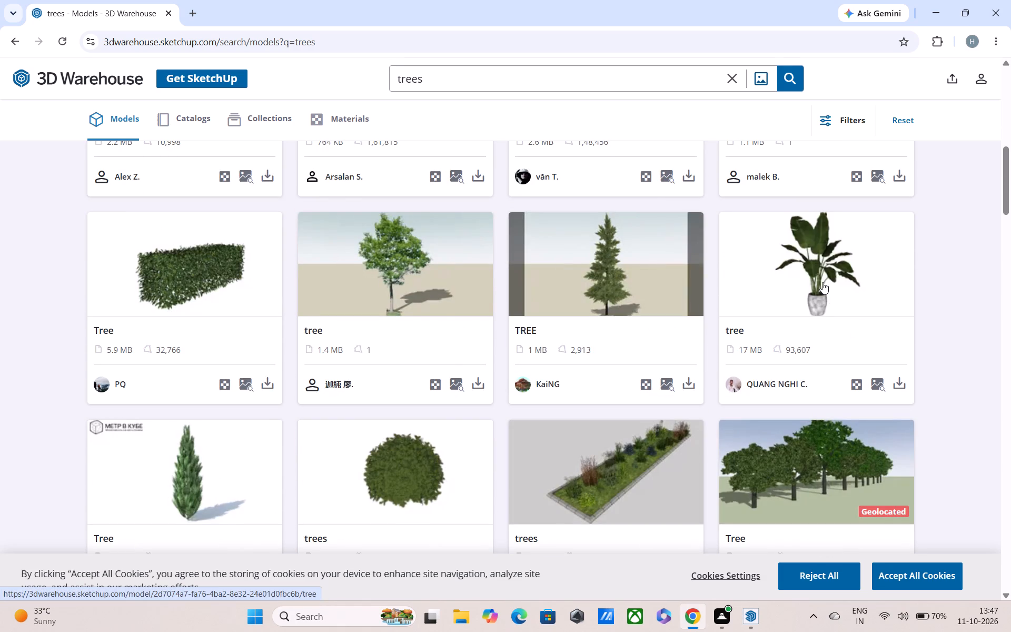
scroll(428, 382, down, 2)
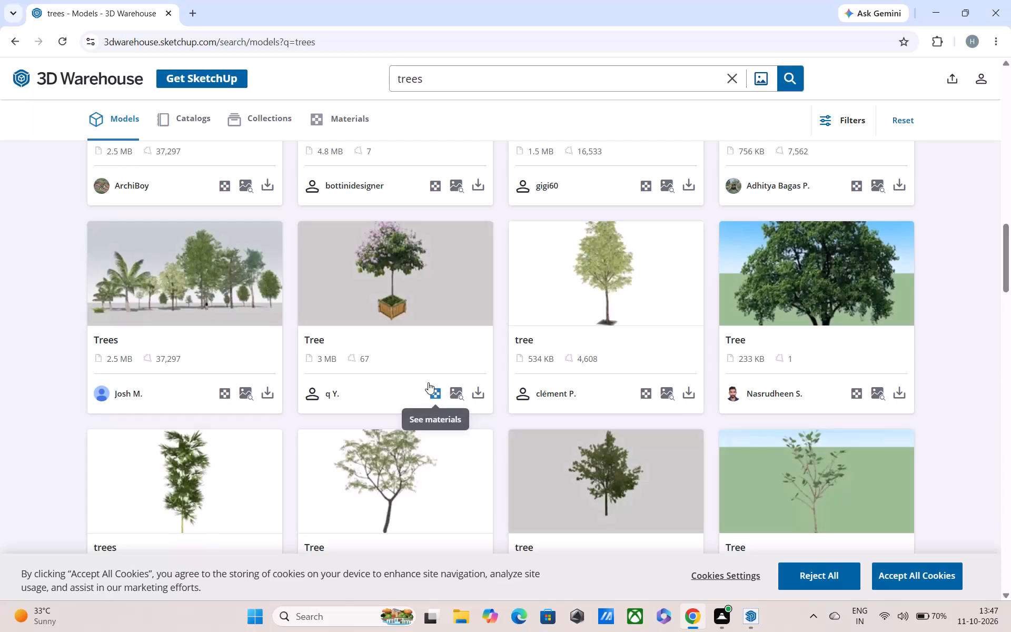
click(414, 298)
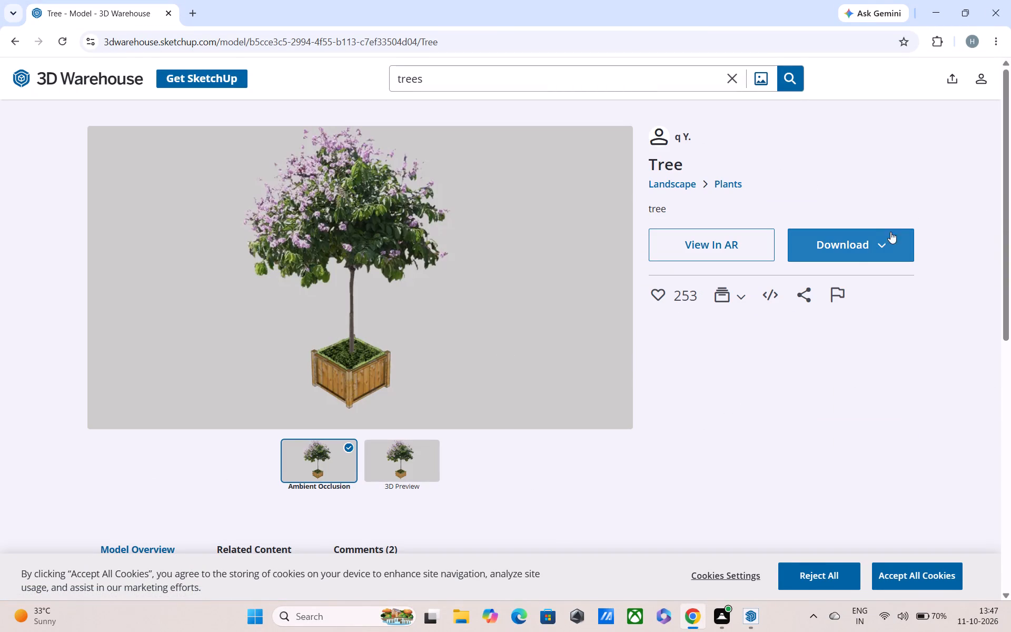
Download the purple-flowering planter tree model, signing in to Trimble with the Google account.
right_drag(530, 281, 524, 281)
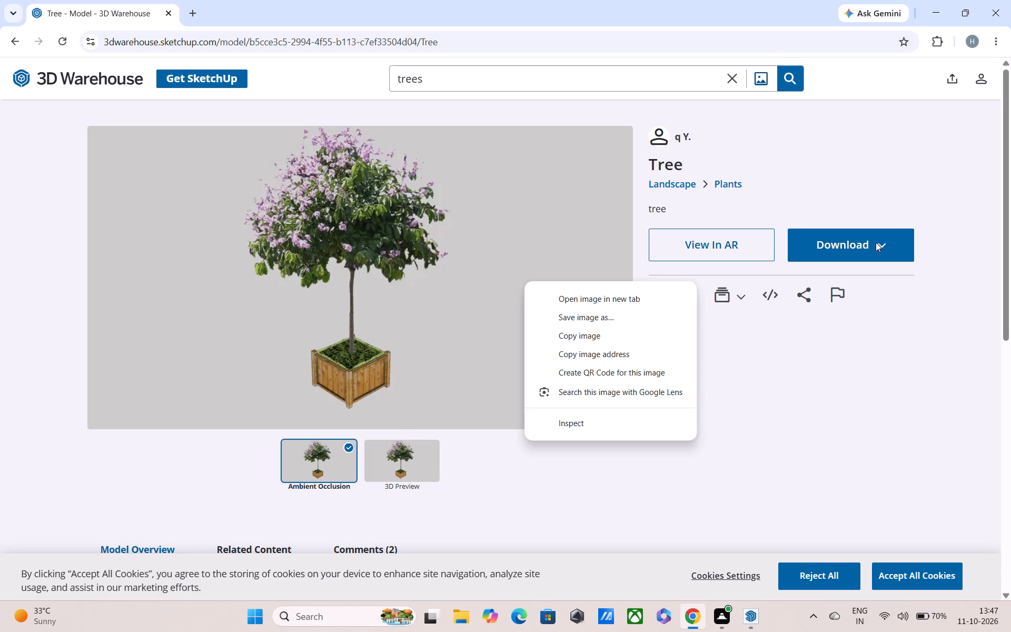
right_click(508, 276)
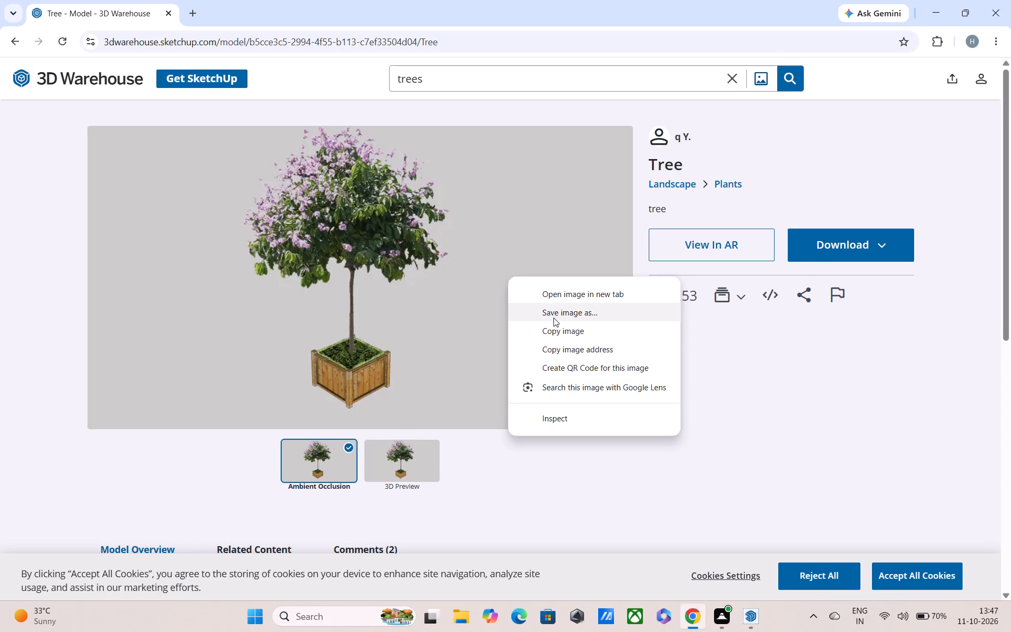
click(864, 246)
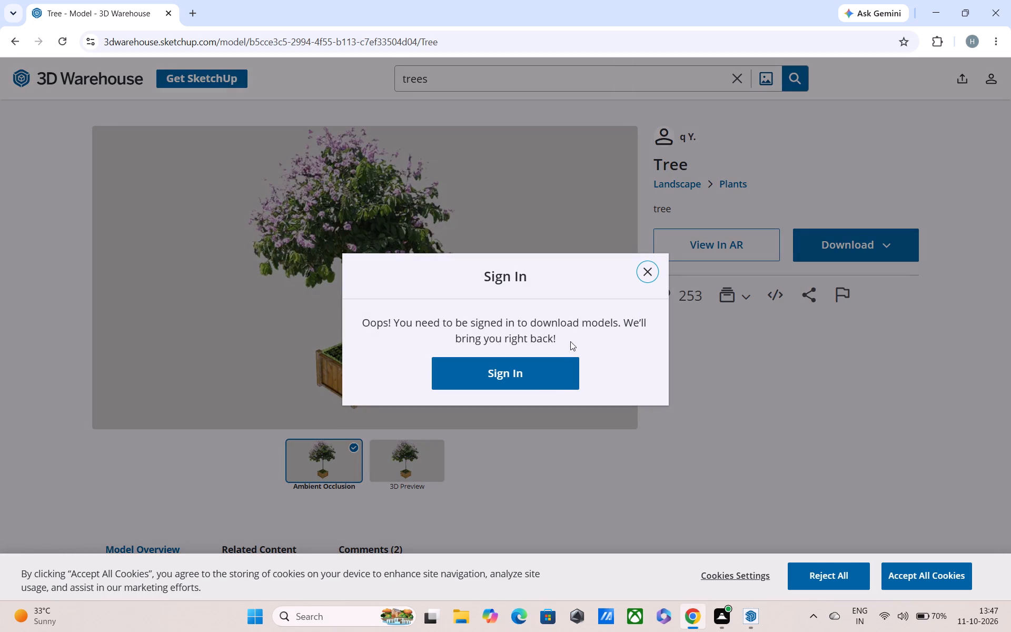
click(538, 381)
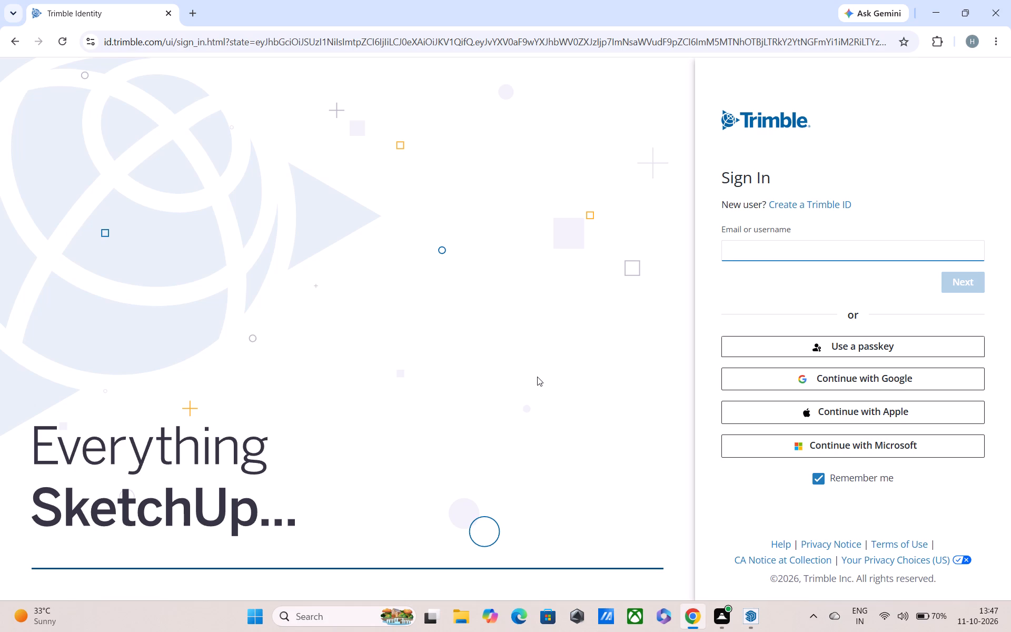
click(916, 372)
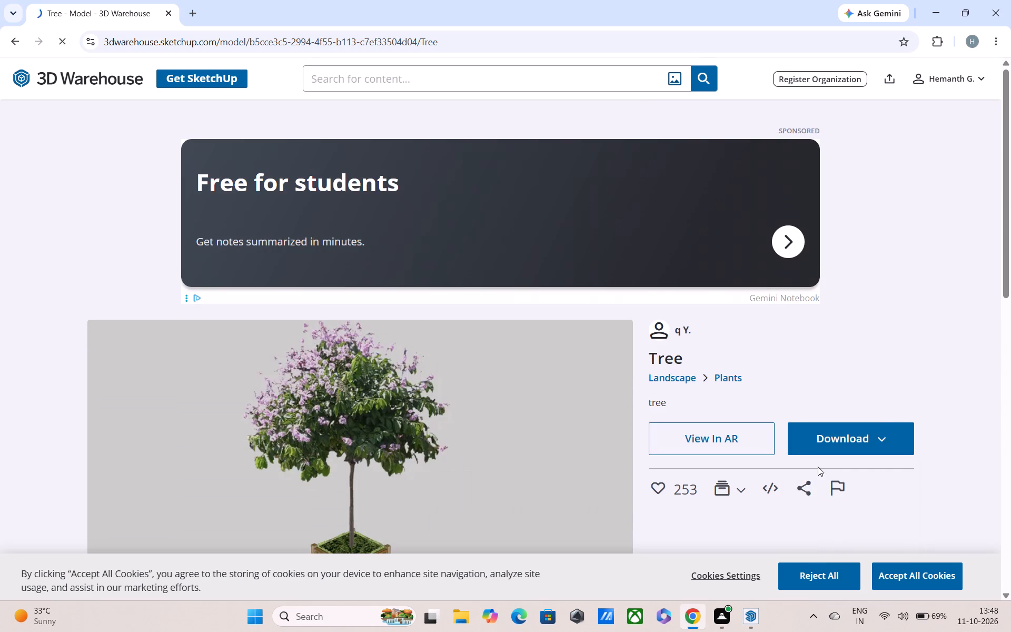
Look over the tree model's page, including its preview images and Model Info.
scroll(711, 388, down, 2)
scroll(711, 388, up, 2)
scroll(711, 388, down, 2)
scroll(708, 382, up, 1)
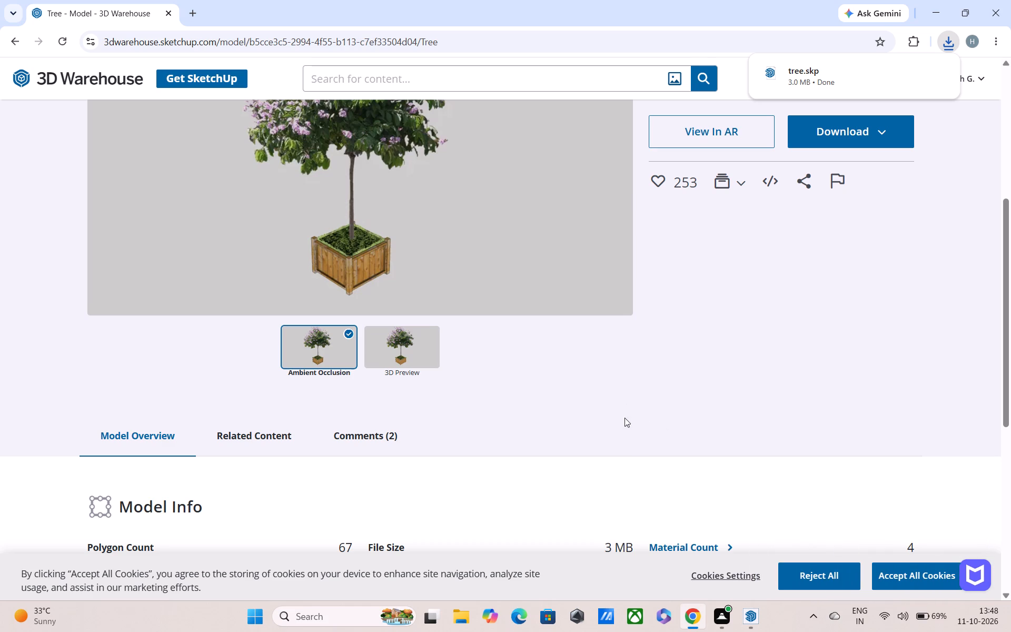
scroll(587, 470, down, 1)
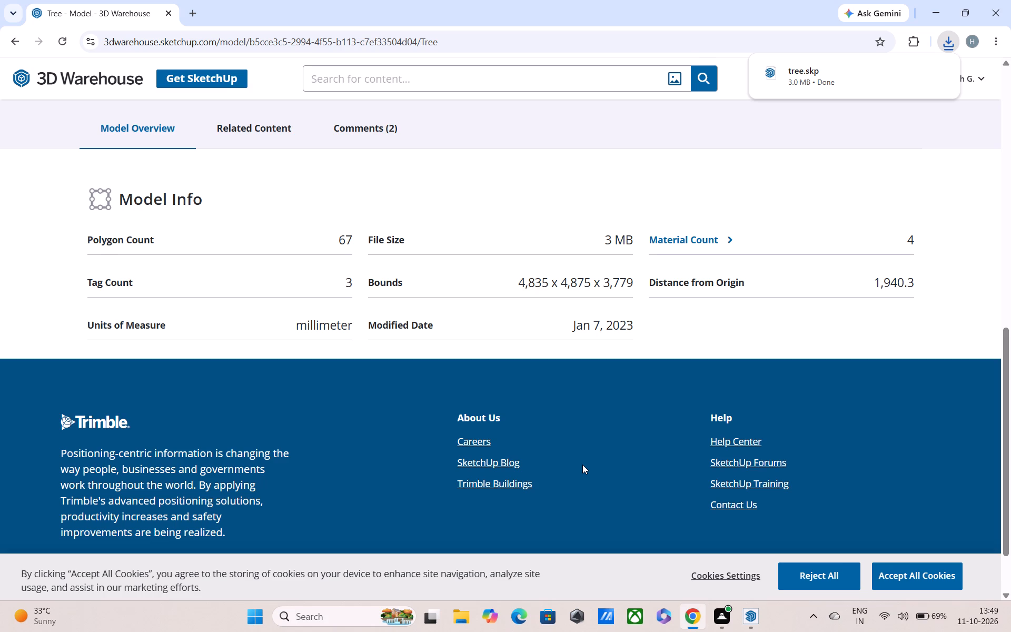
scroll(516, 369, up, 2)
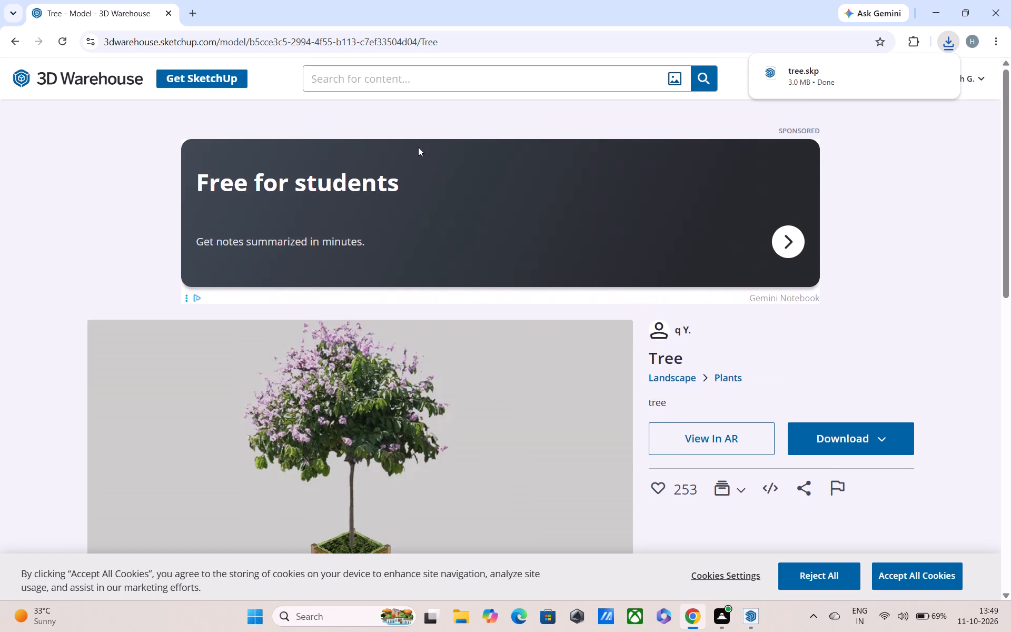
scroll(418, 150, down, 2)
scroll(419, 195, up, 2)
scroll(419, 196, down, 2)
scroll(419, 203, up, 1)
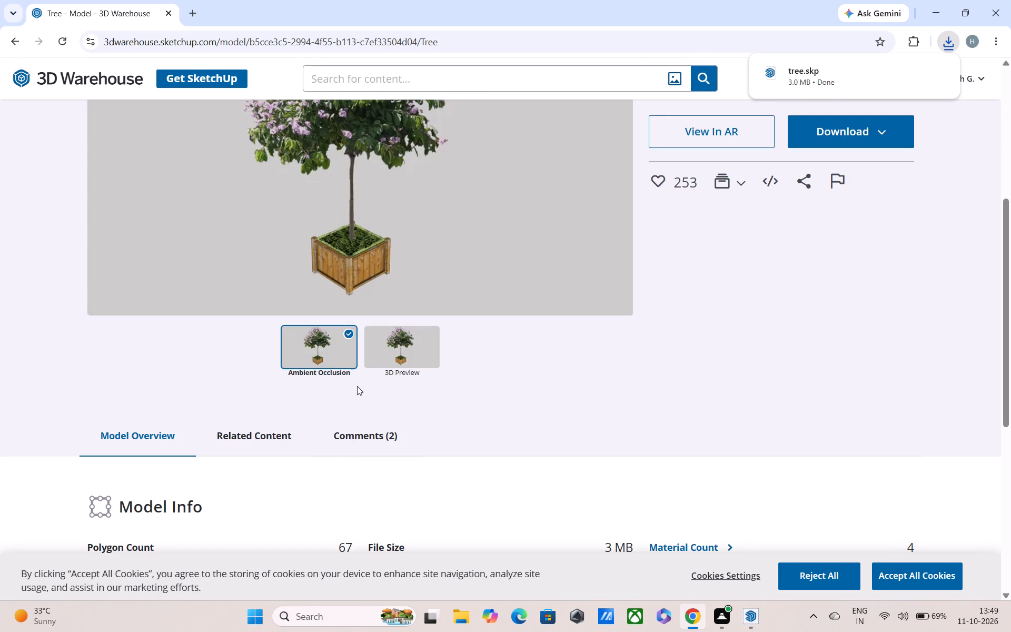
scroll(379, 315, up, 2)
Search 3D Warehouse for "plants" and open the model of the hanging leafy vine plant.
click(407, 75)
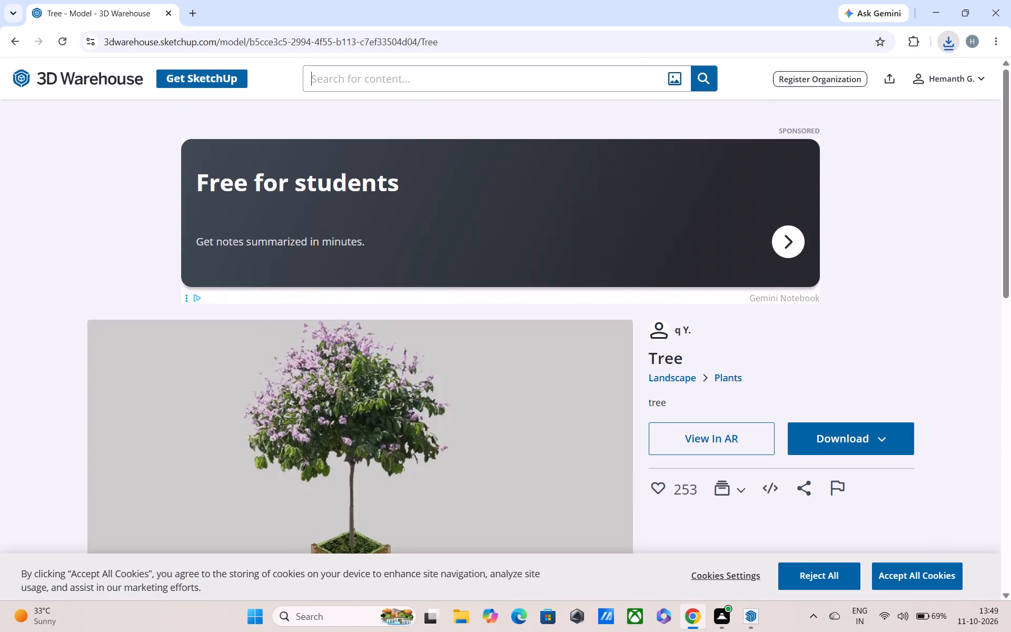
text(pla)
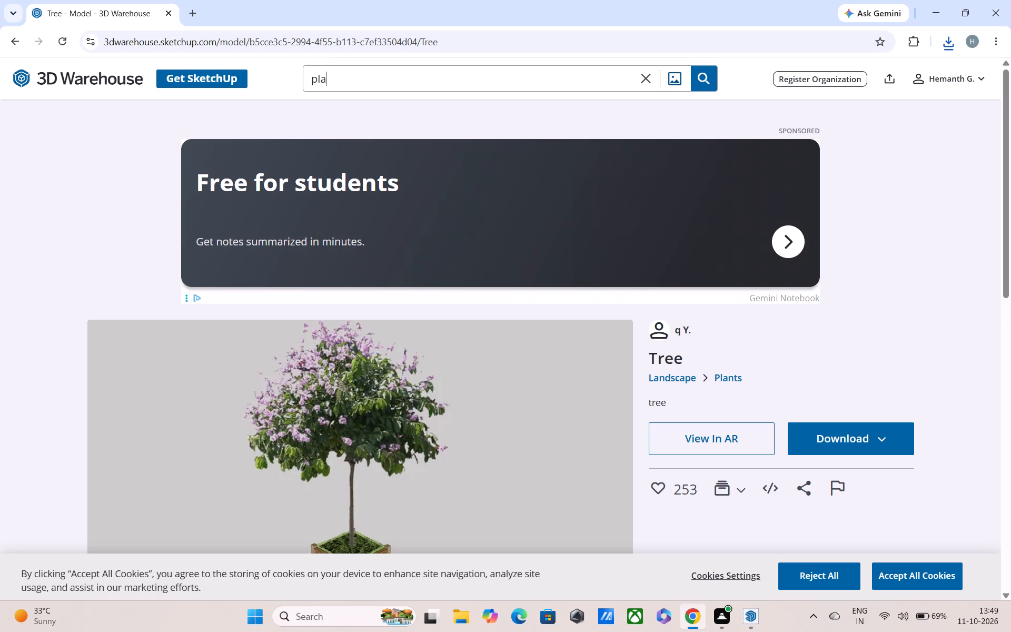
text(nts)
key(Return)
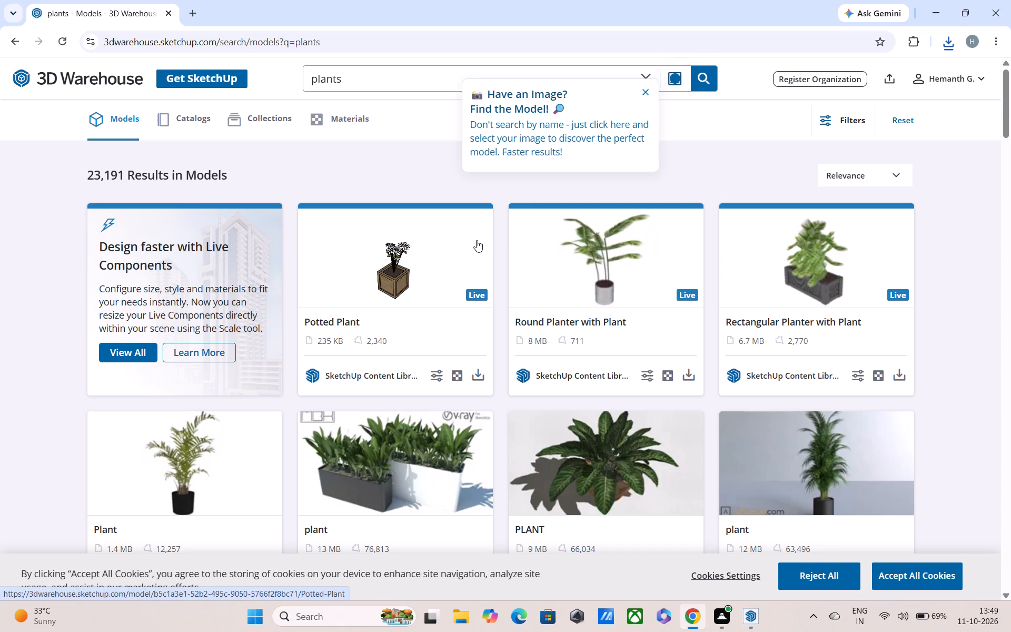
scroll(476, 243, down, 1)
scroll(475, 243, up, 1)
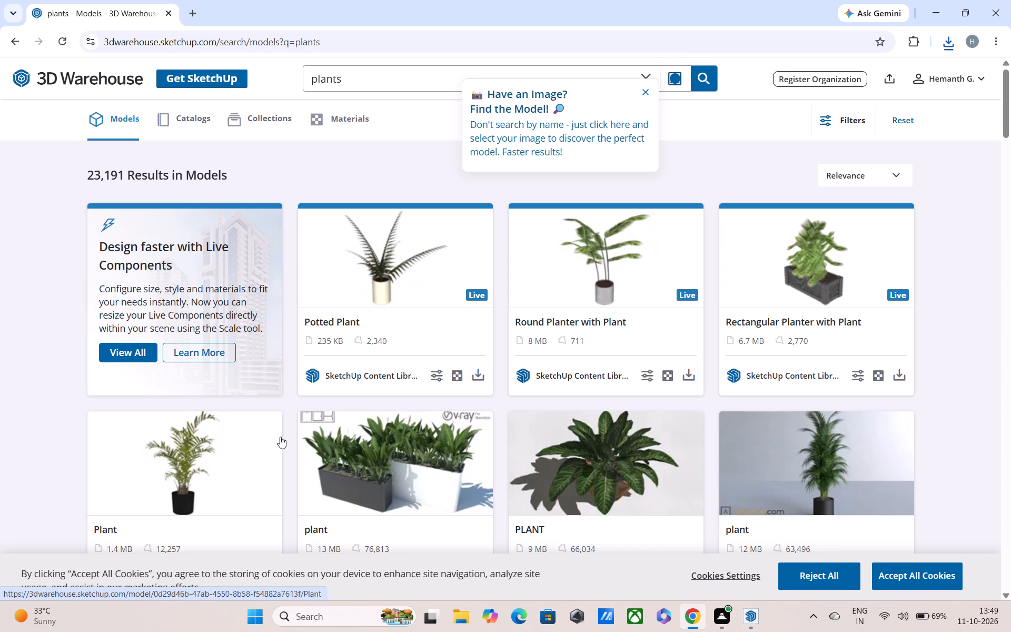
scroll(559, 388, down, 1)
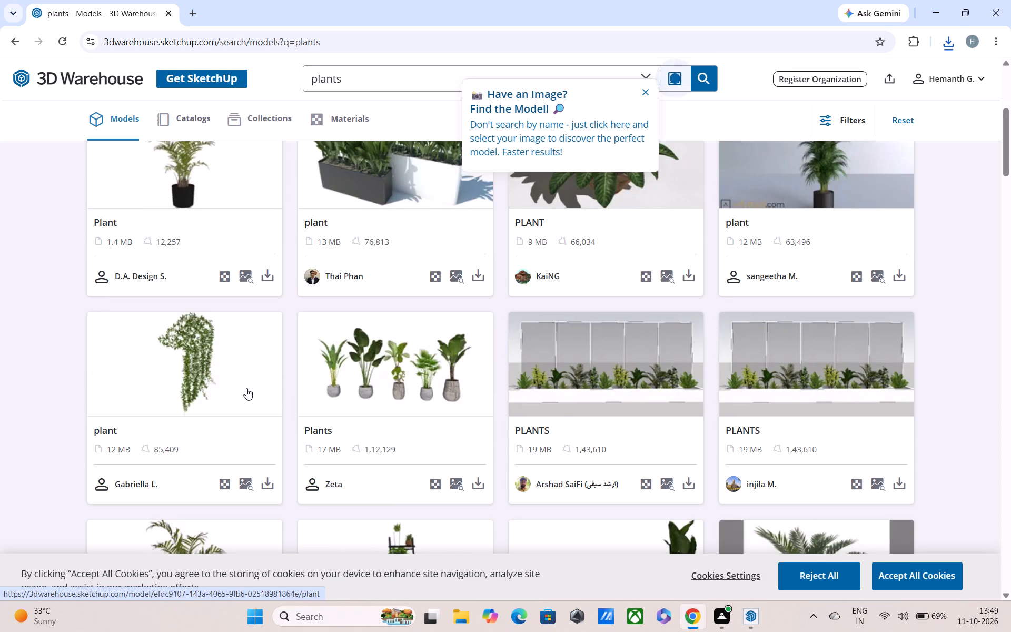
click(212, 374)
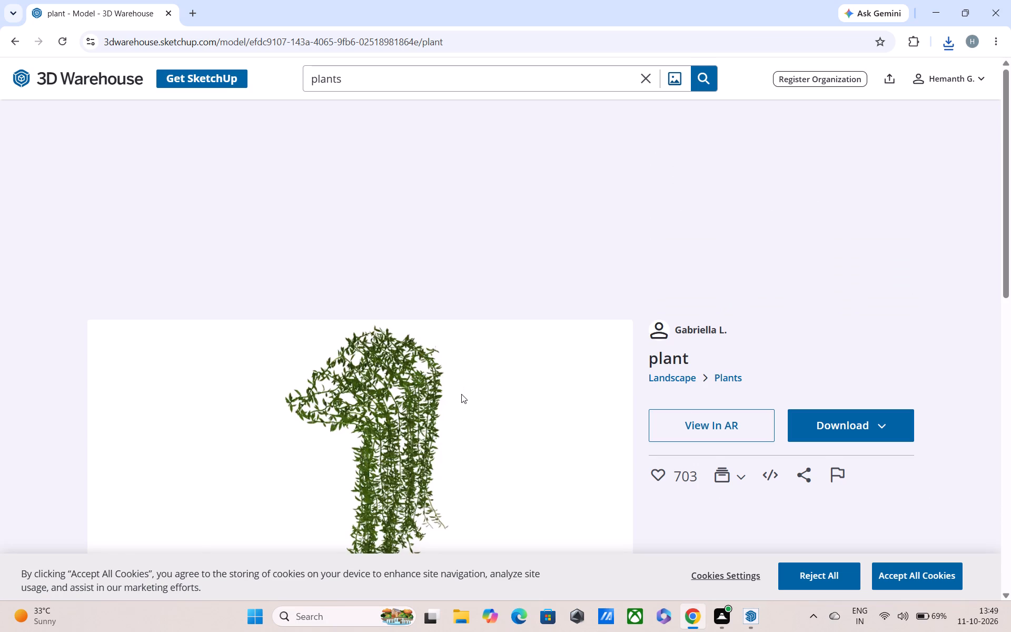
Download the hanging vine plant model from its 3D Warehouse page.
scroll(461, 394, down, 1)
scroll(461, 397, up, 1)
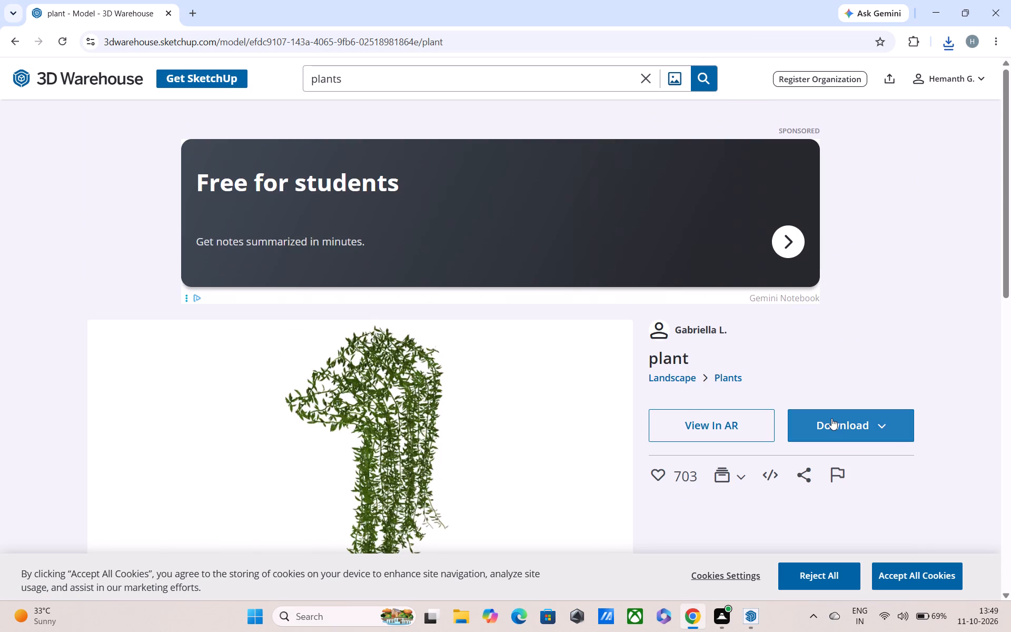
click(832, 418)
click(829, 457)
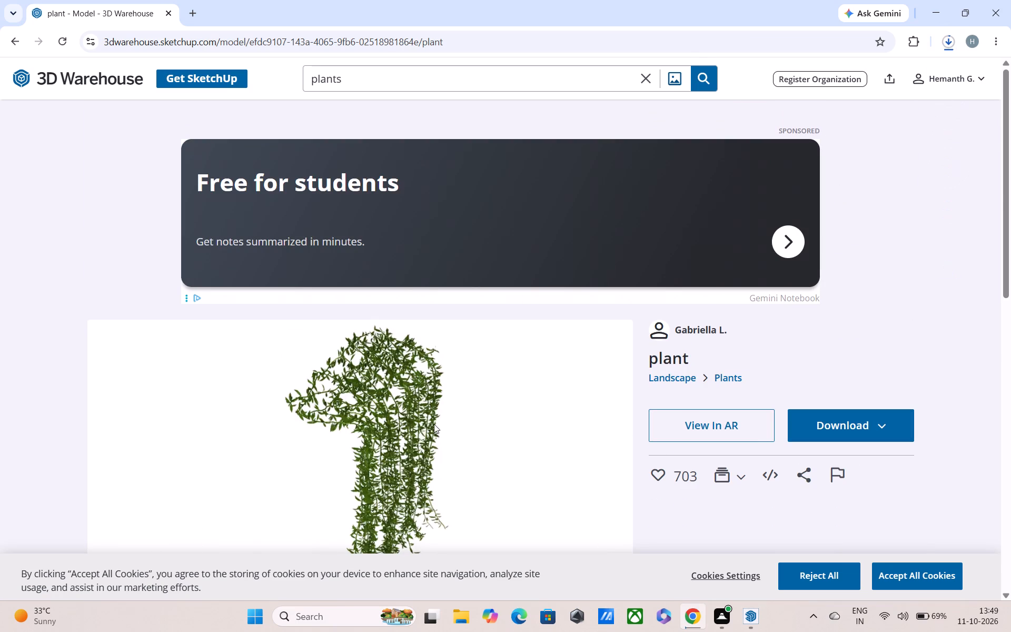
Download the same hanging vine plant model a second time.
scroll(425, 418, down, 2)
scroll(425, 418, up, 2)
click(863, 418)
click(858, 449)
Return to the "plants" search results and look through the loaded models for further plants suited to the house's landscaping.
scroll(670, 466, down, 2)
scroll(600, 462, up, 2)
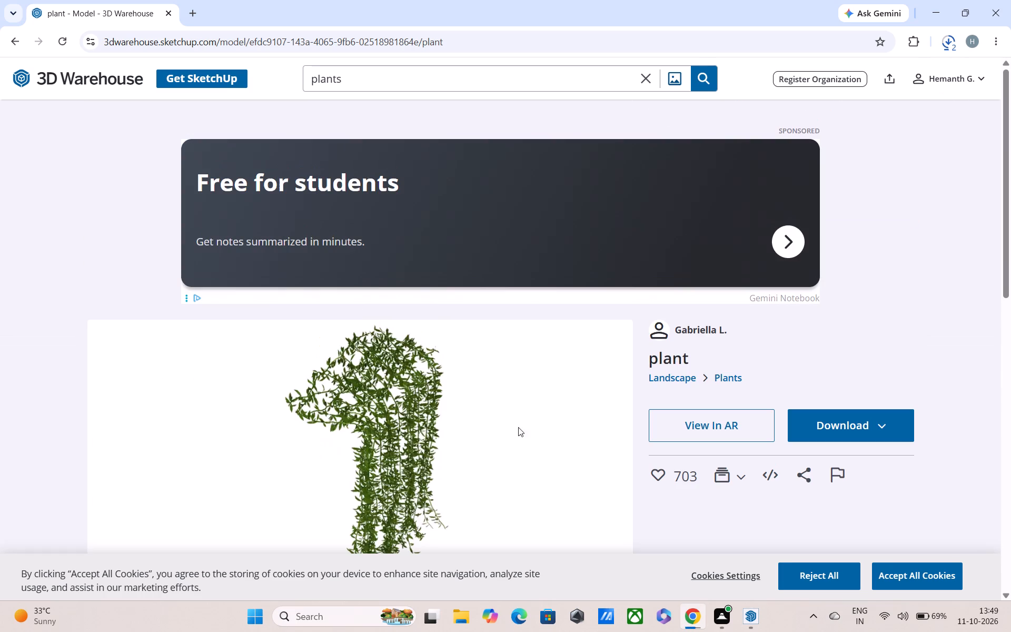
click(18, 36)
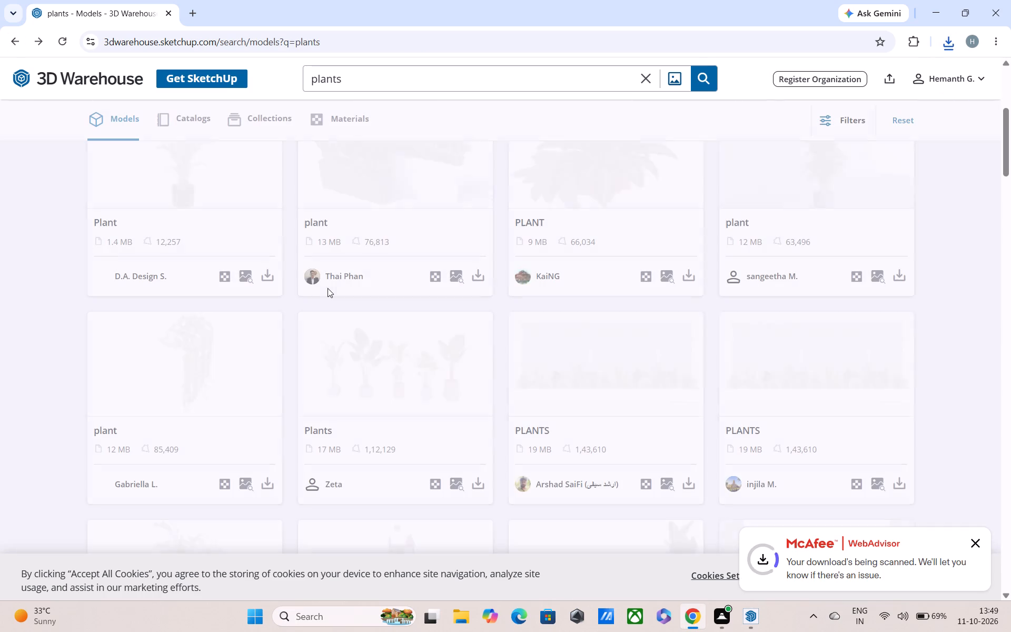
scroll(541, 377, down, 1)
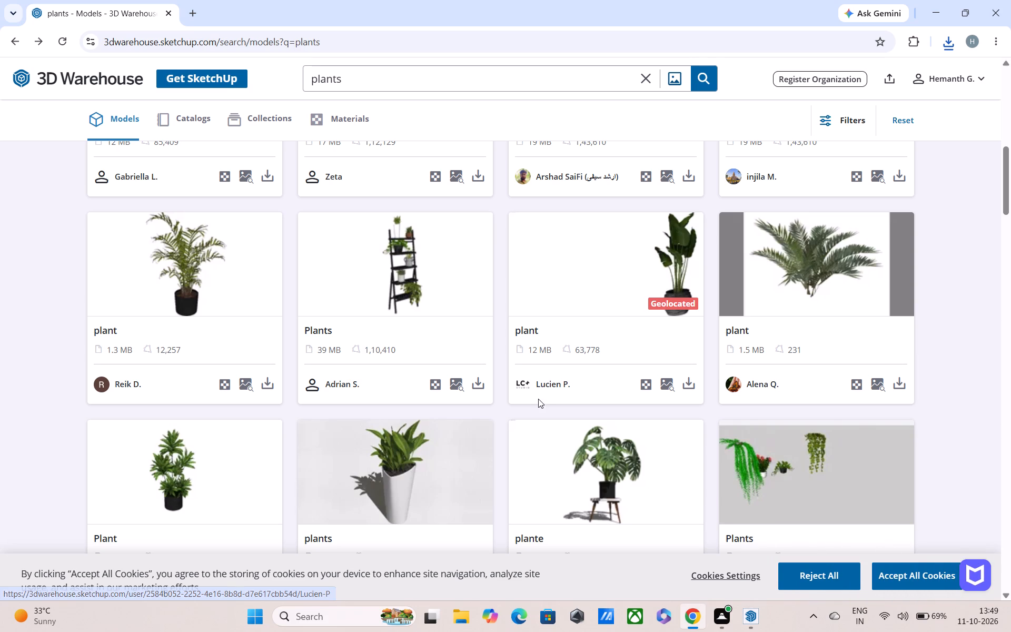
scroll(530, 402, down, 1)
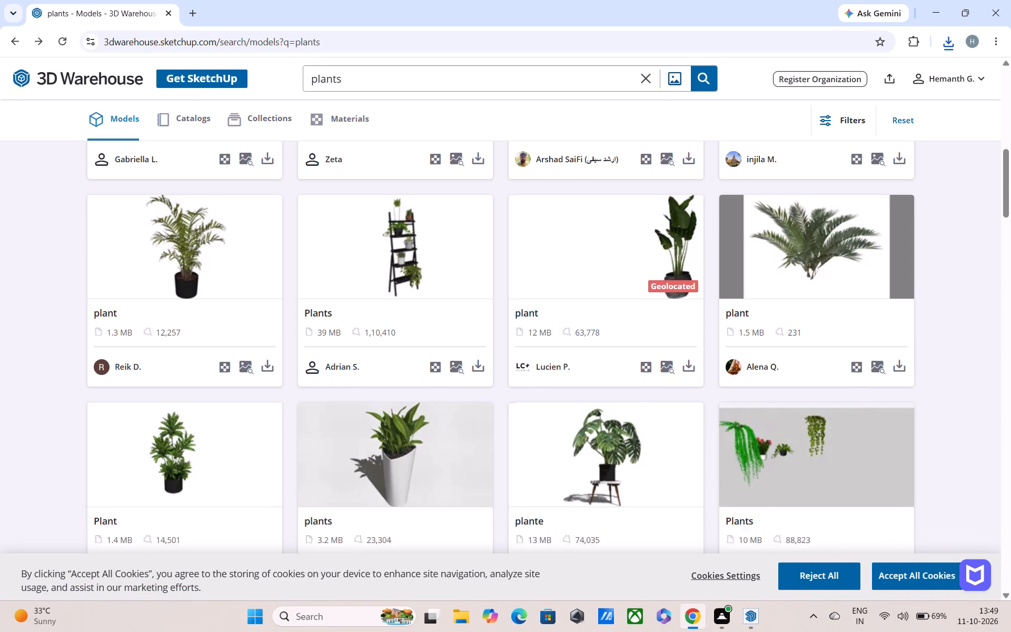
scroll(484, 396, down, 1)
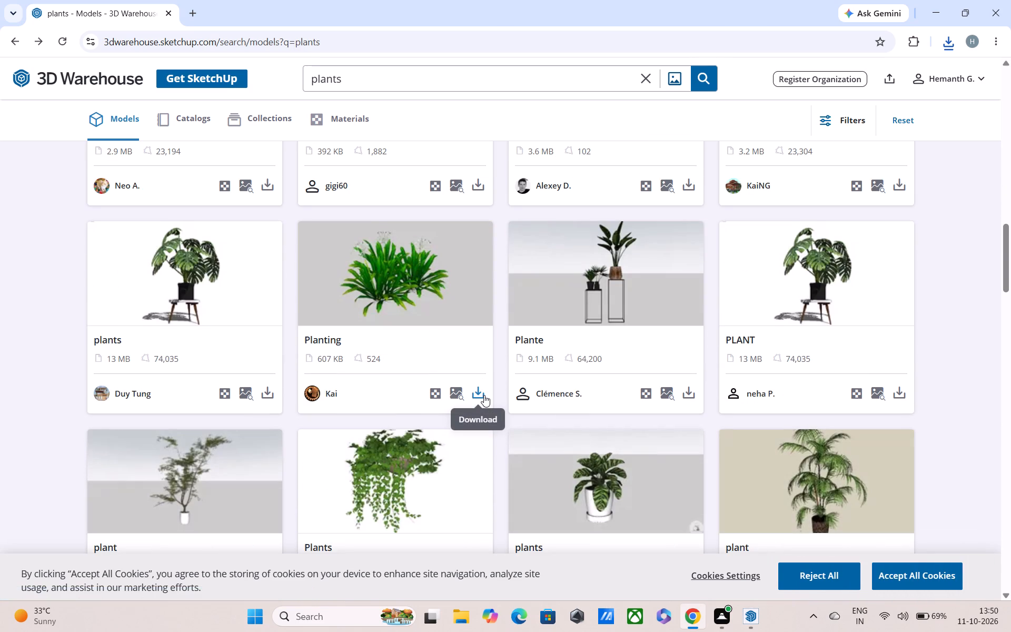
scroll(484, 395, down, 1)
scroll(442, 384, up, 1)
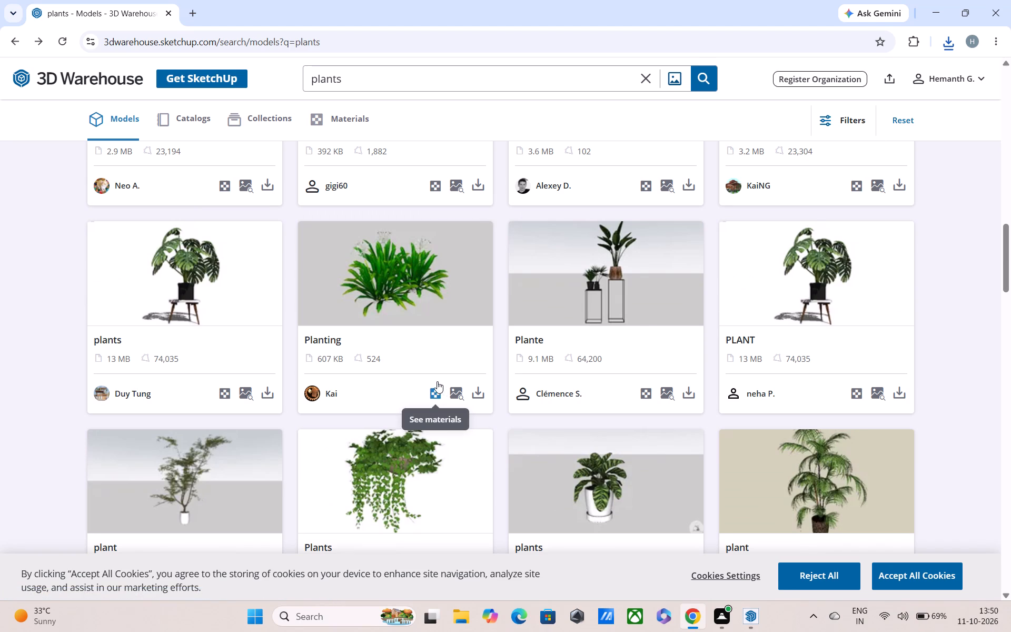
scroll(437, 381, down, 1)
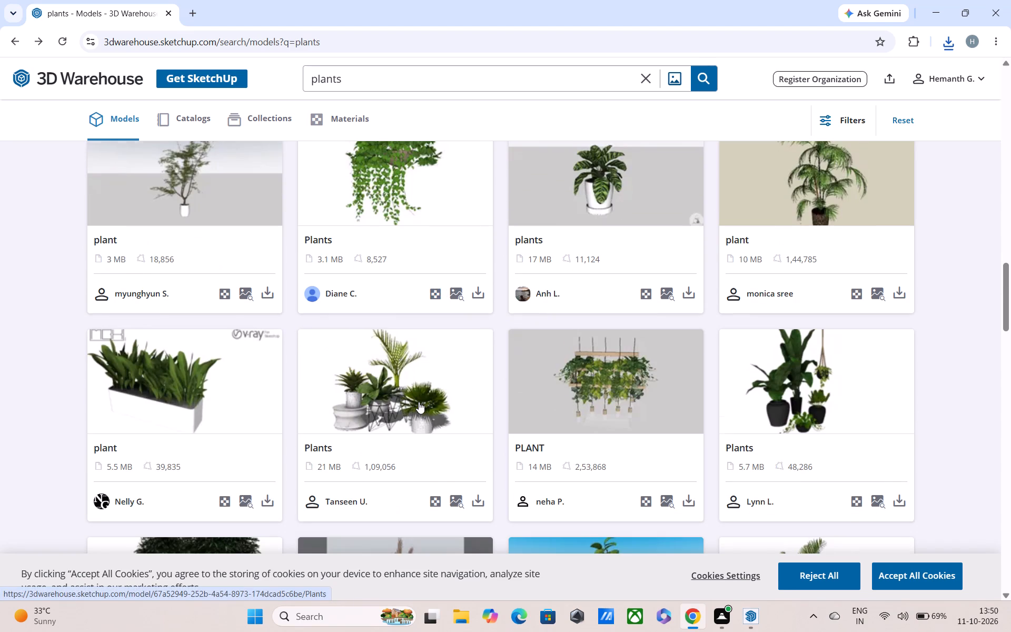
scroll(419, 402, down, 2)
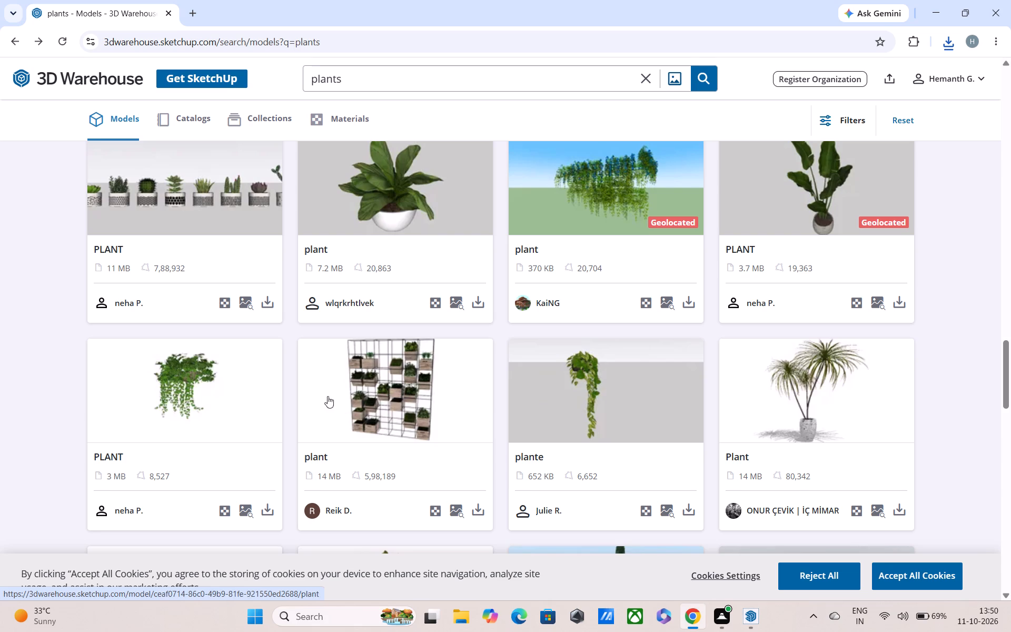
scroll(247, 394, up, 3)
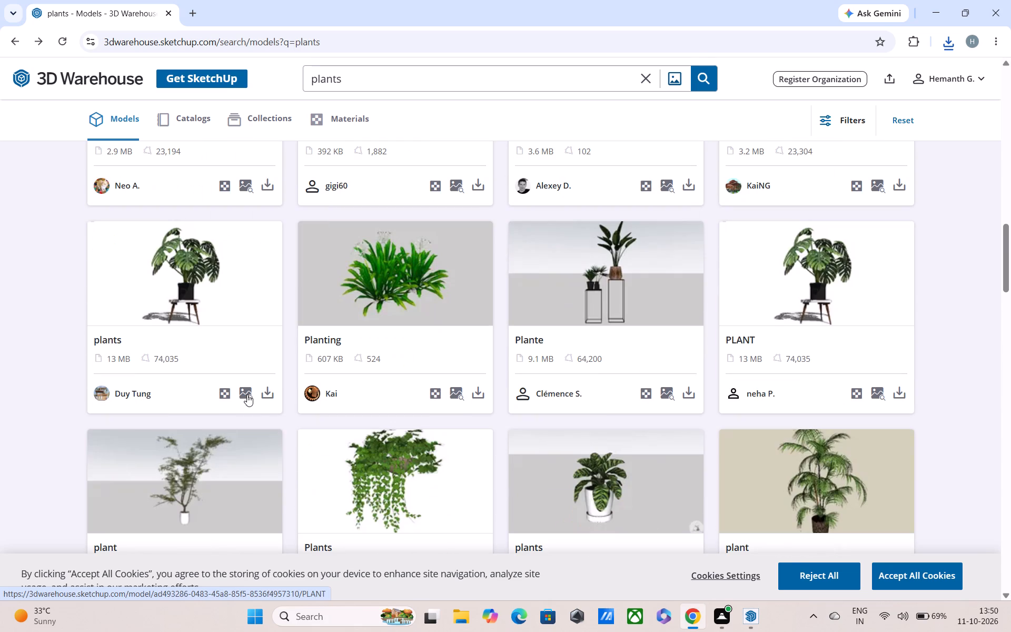
scroll(249, 391, up, 3)
scroll(249, 391, down, 1)
scroll(249, 392, up, 1)
scroll(260, 377, down, 1)
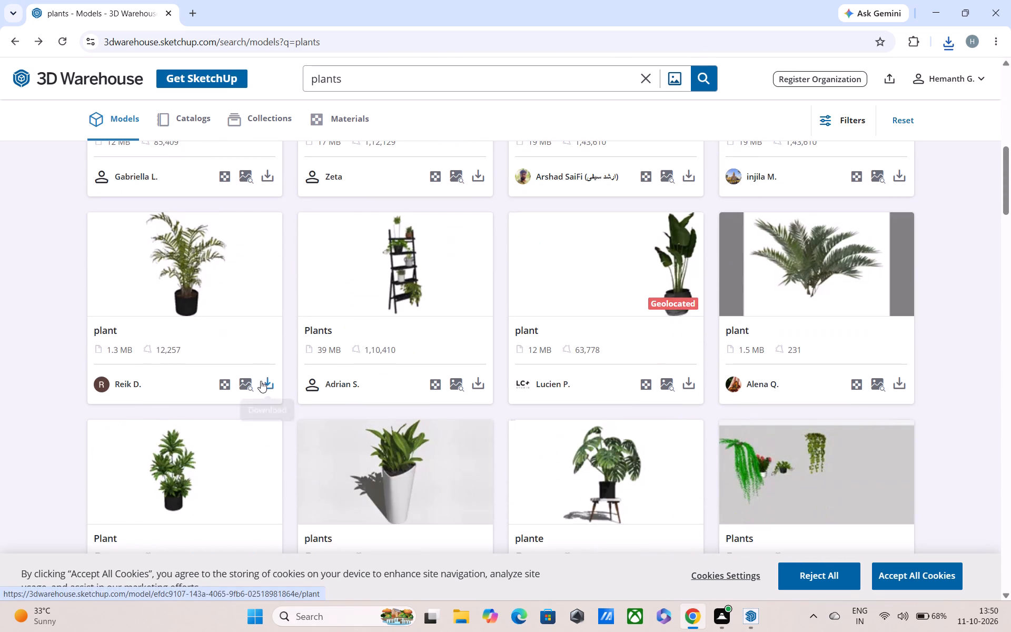
scroll(261, 381, down, 5)
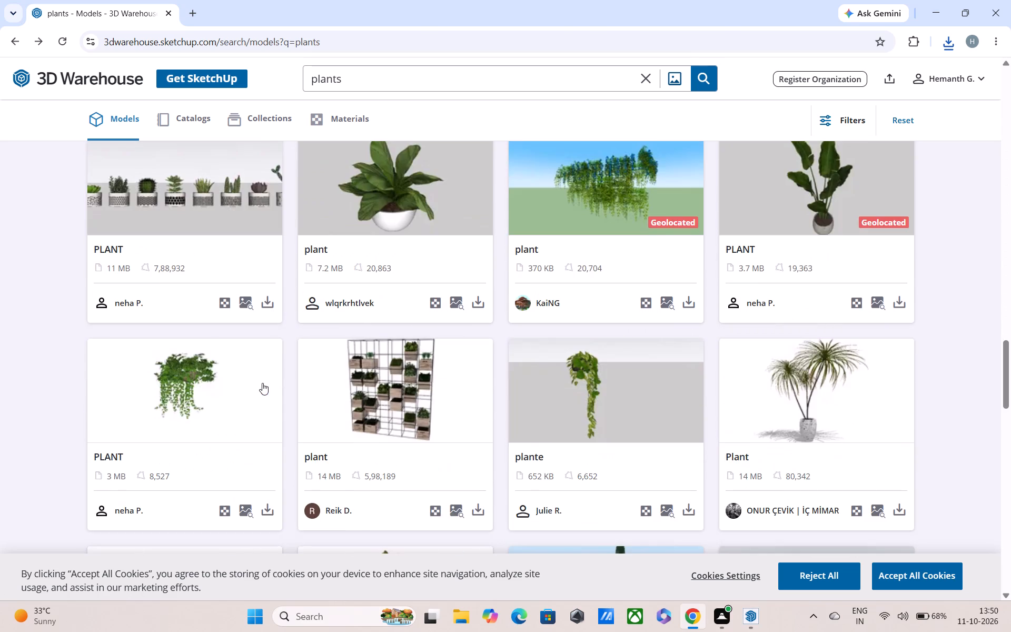
scroll(275, 393, down, 3)
scroll(328, 391, down, 1)
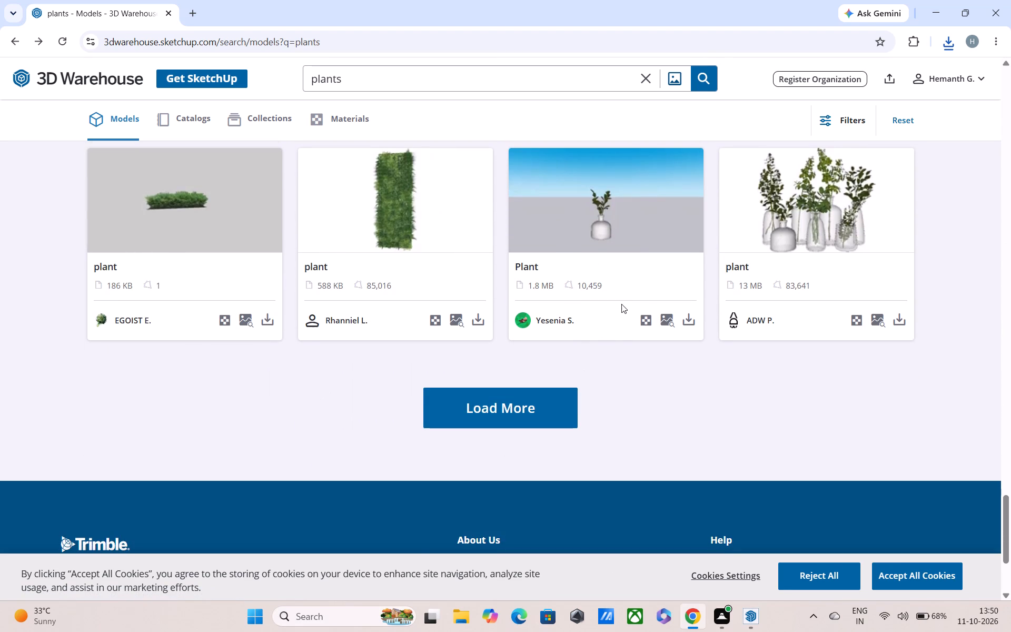
scroll(621, 304, up, 2)
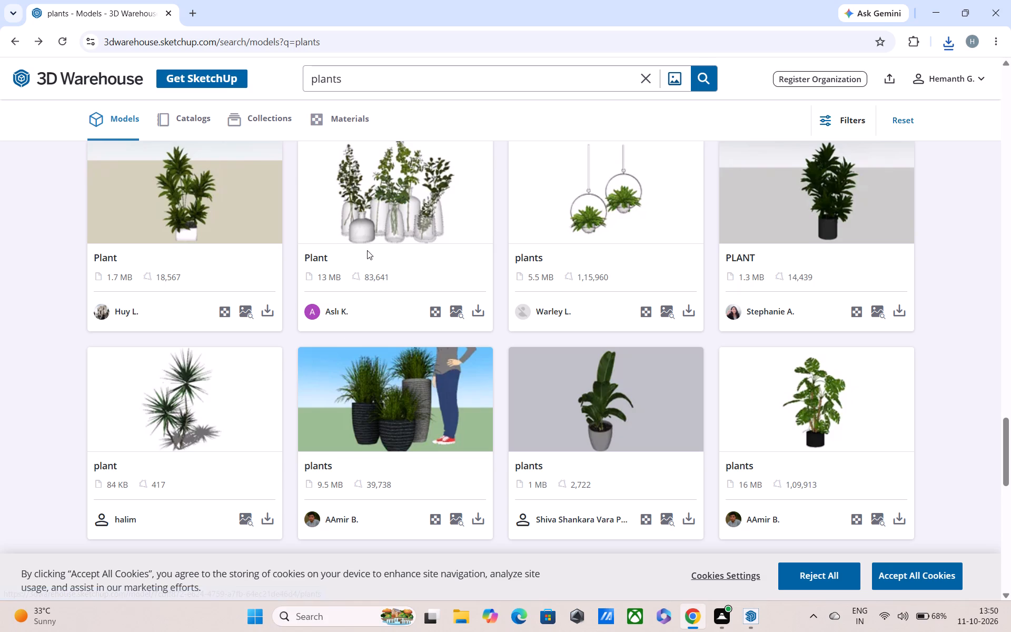
scroll(367, 250, up, 1)
scroll(341, 308, up, 1)
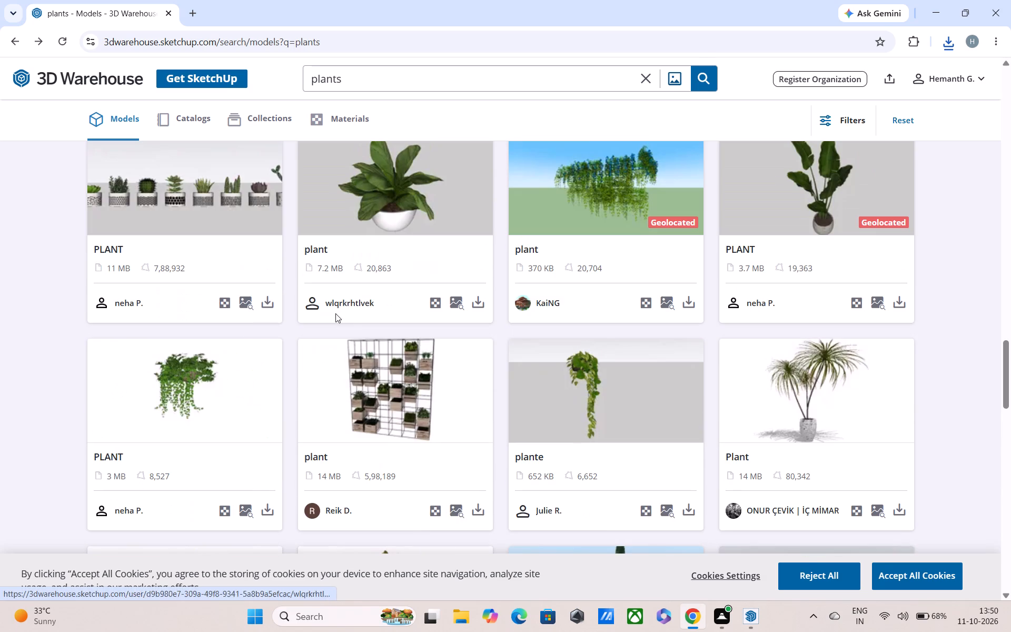
scroll(374, 347, up, 2)
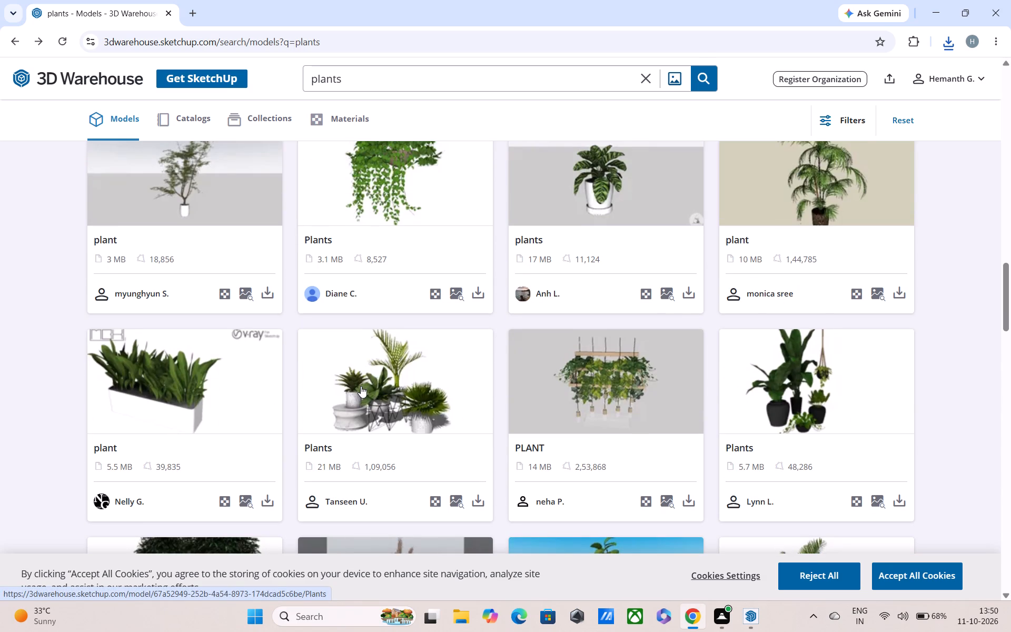
scroll(351, 368, up, 1)
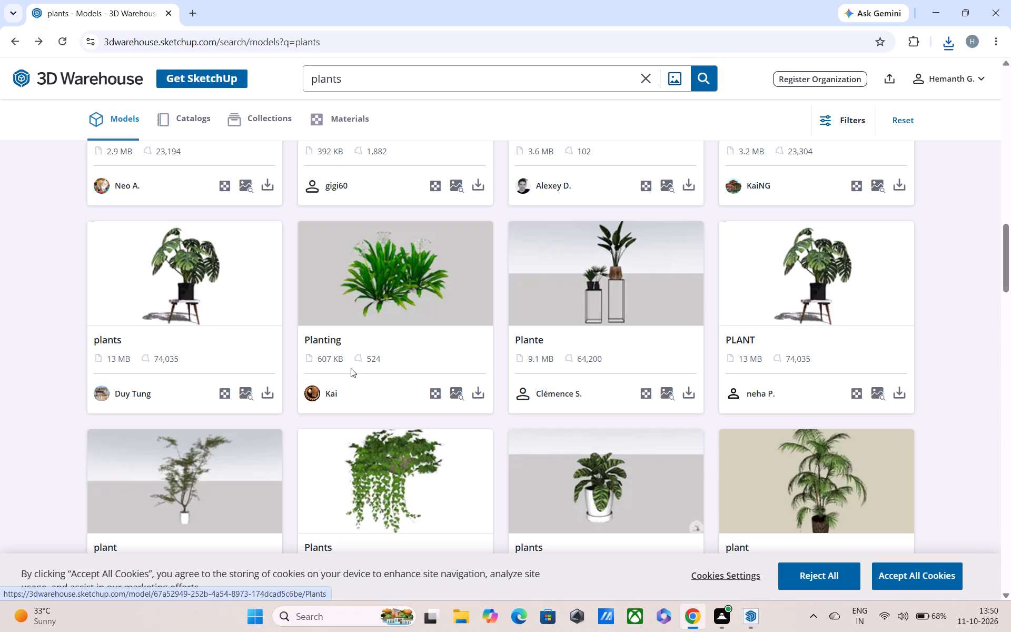
scroll(496, 360, up, 1)
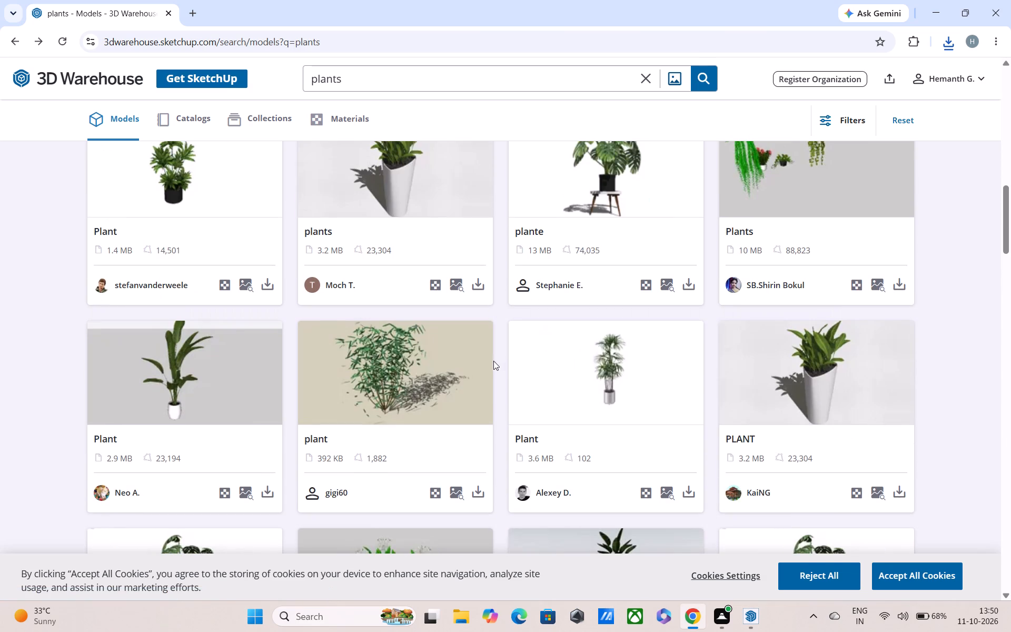
scroll(423, 368, up, 2)
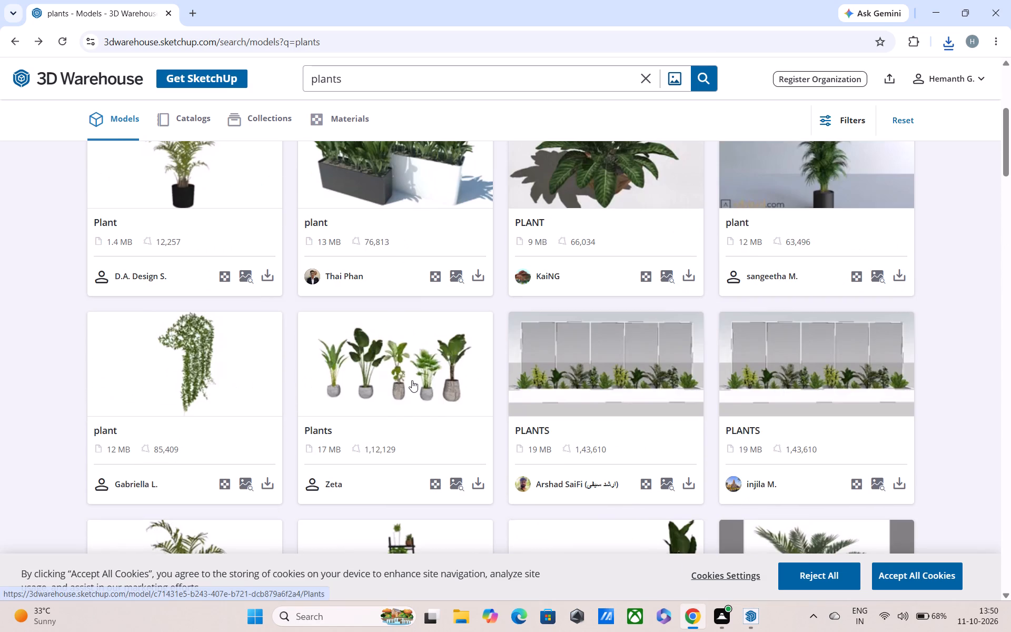
scroll(412, 380, up, 1)
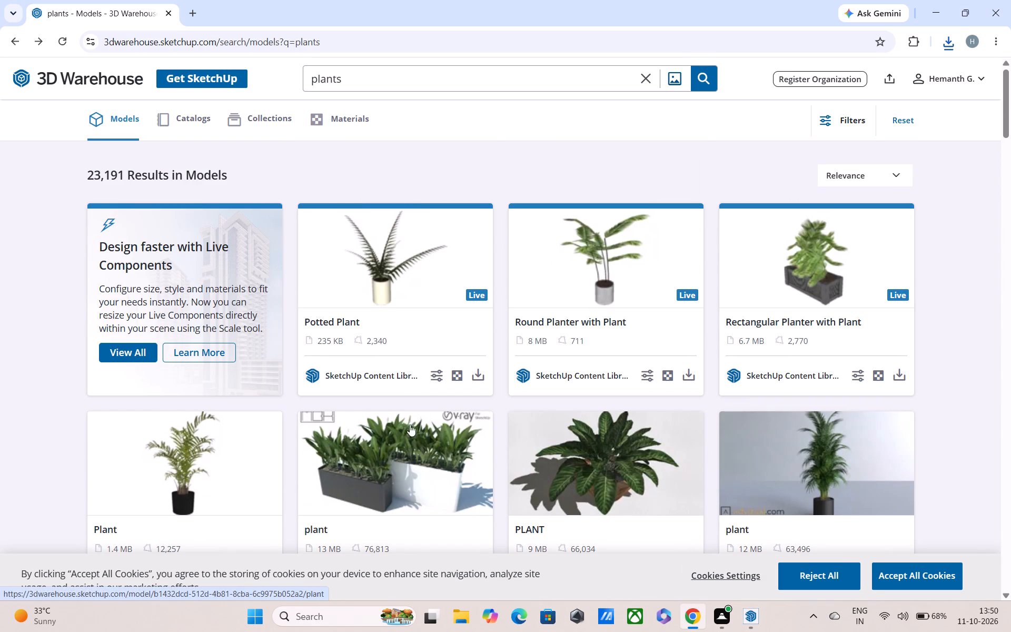
scroll(407, 416, up, 1)
scroll(502, 374, down, 1)
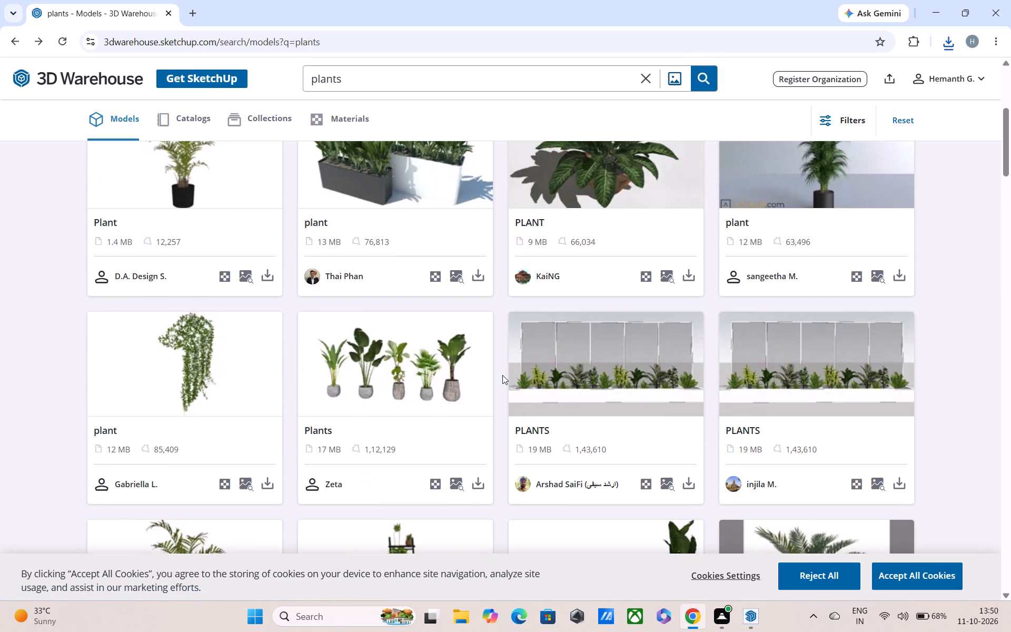
Open the PLANTS model with the long white planter row, look over its page, and return to the results.
click(564, 394)
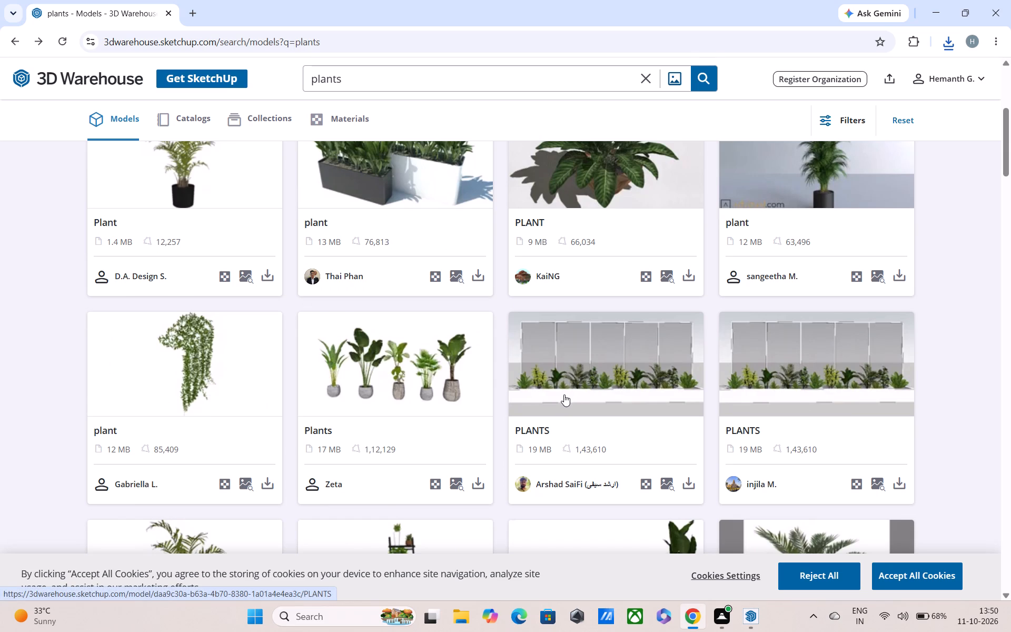
scroll(533, 381, down, 1)
scroll(533, 381, up, 1)
scroll(533, 381, down, 1)
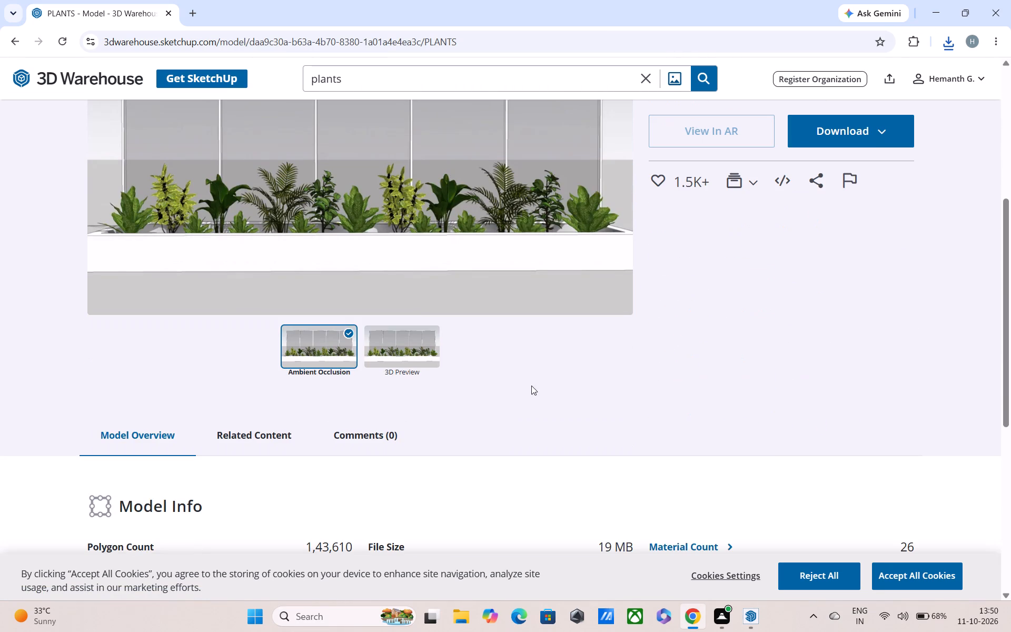
click(17, 38)
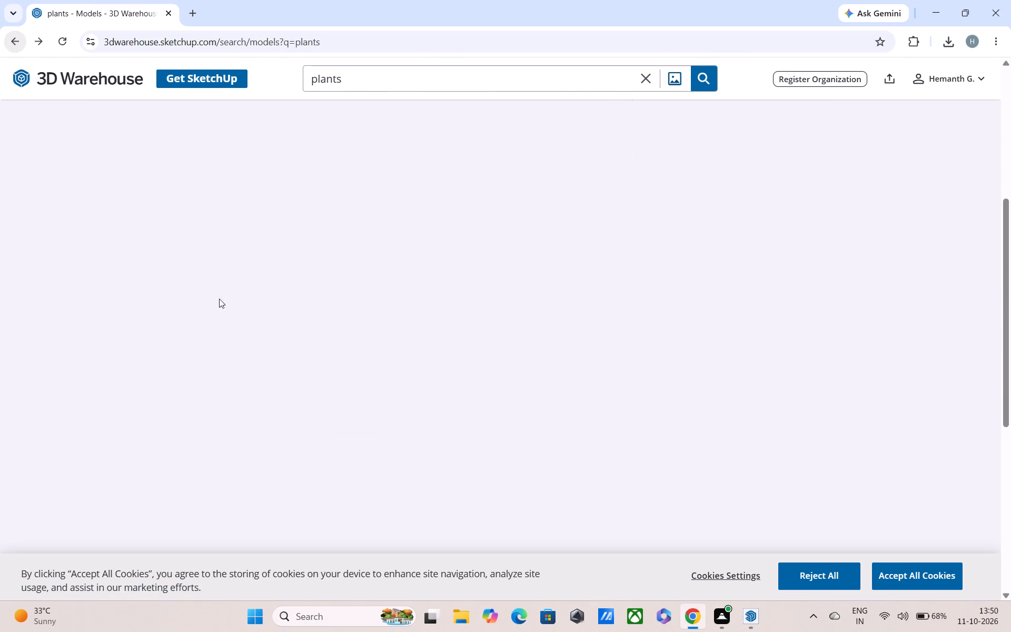
Look through the "plants" results to the end of the list and load more models.
scroll(261, 383, down, 1)
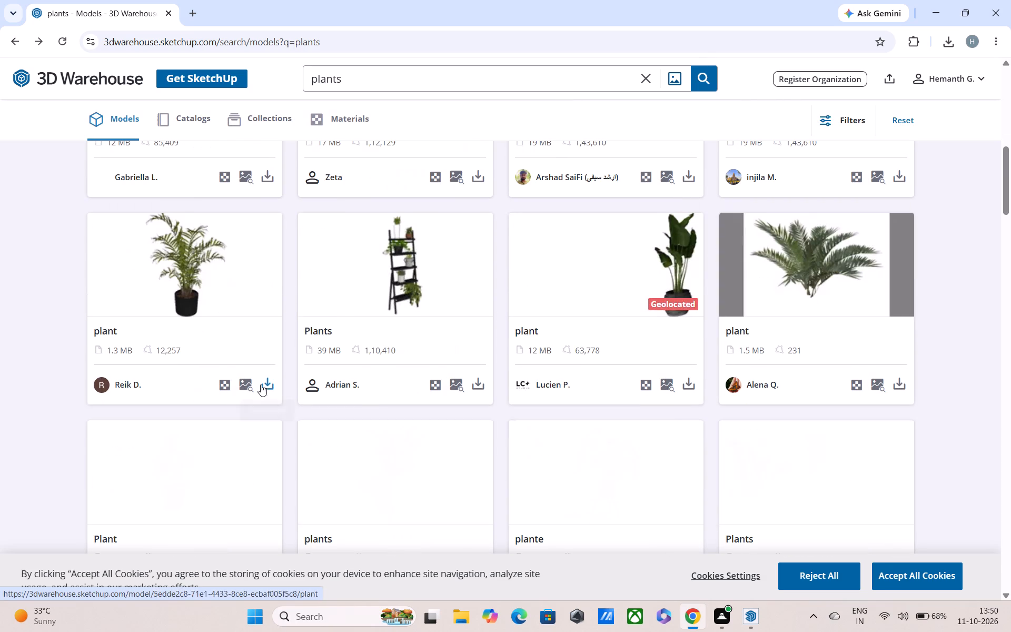
scroll(246, 396, down, 2)
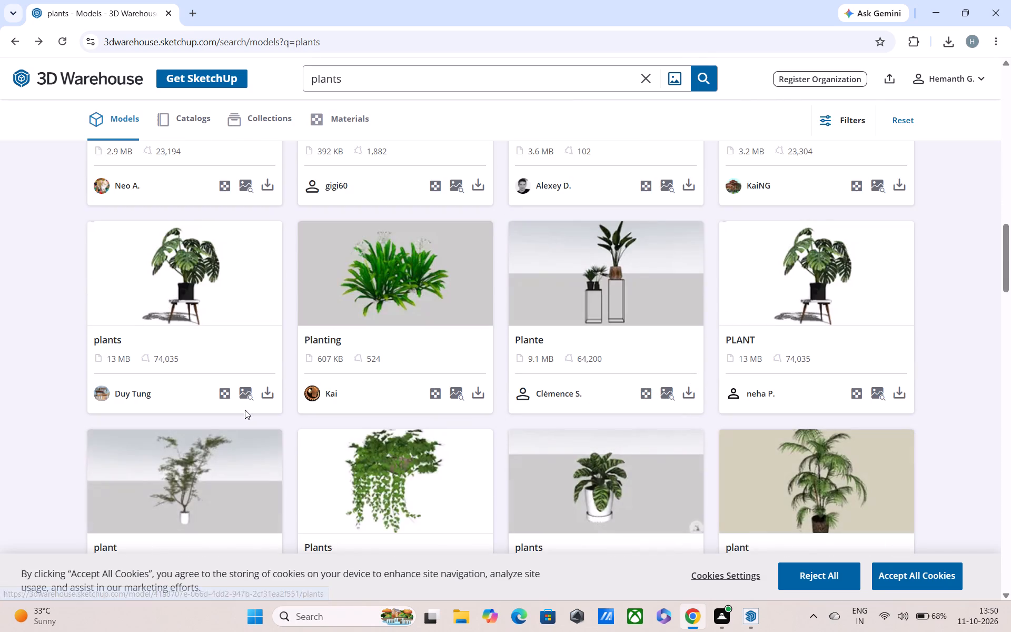
scroll(245, 410, down, 2)
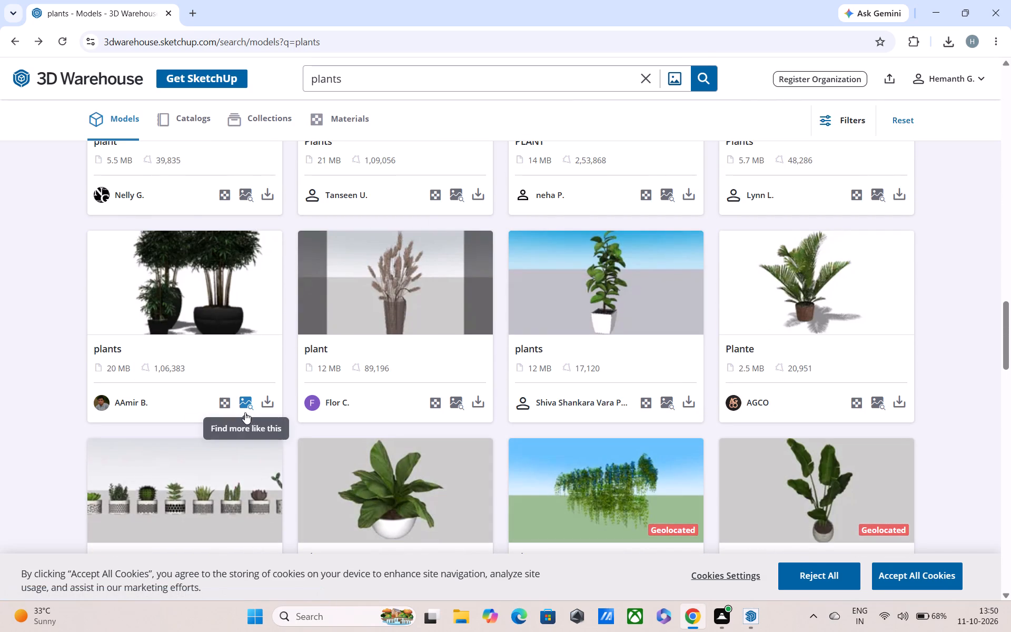
scroll(245, 441, down, 1)
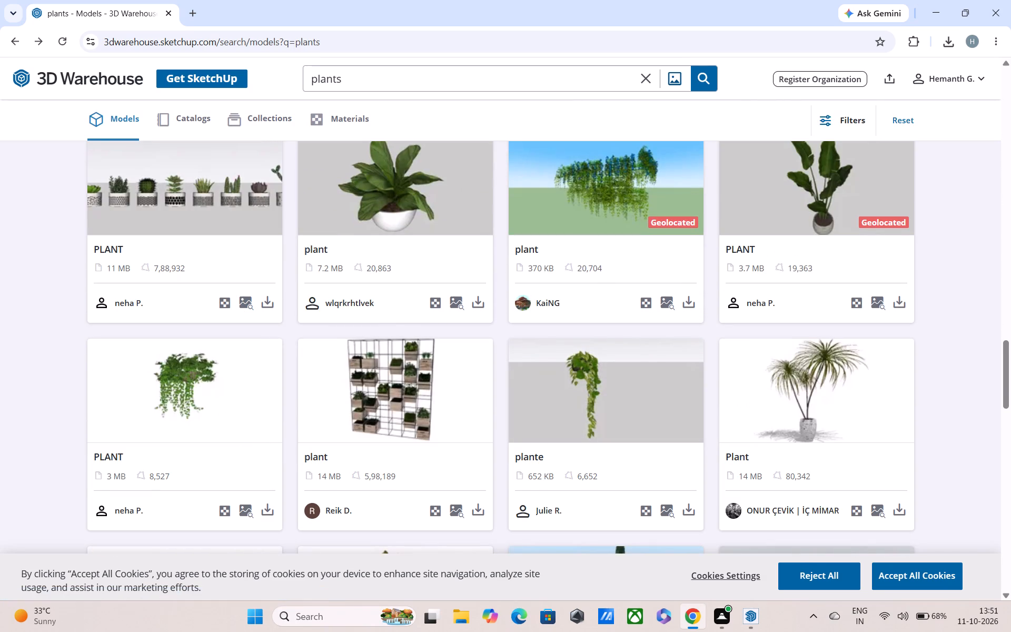
scroll(594, 304, down, 2)
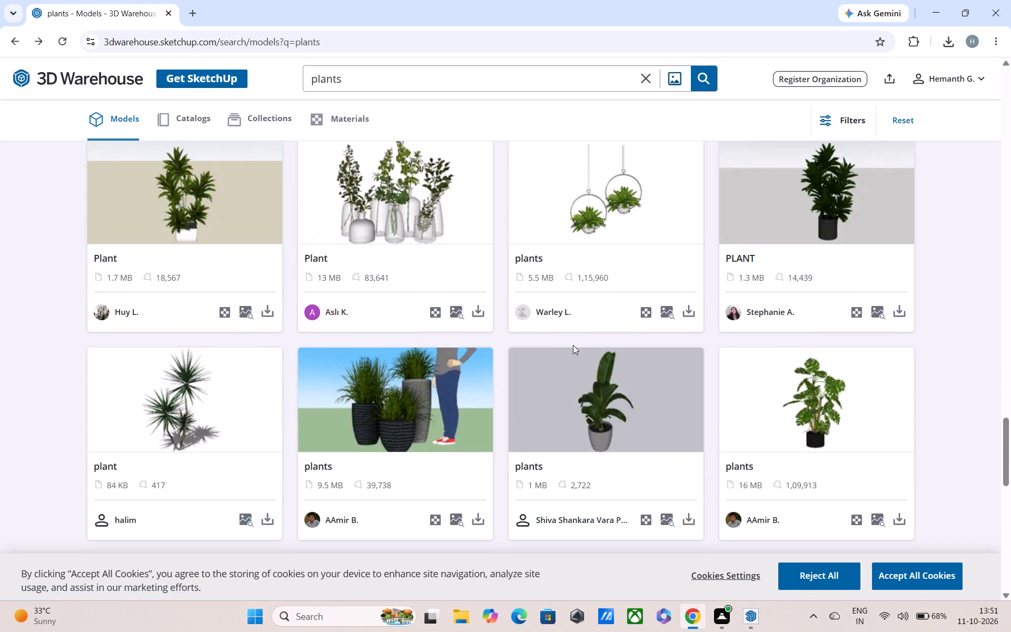
scroll(564, 361, down, 2)
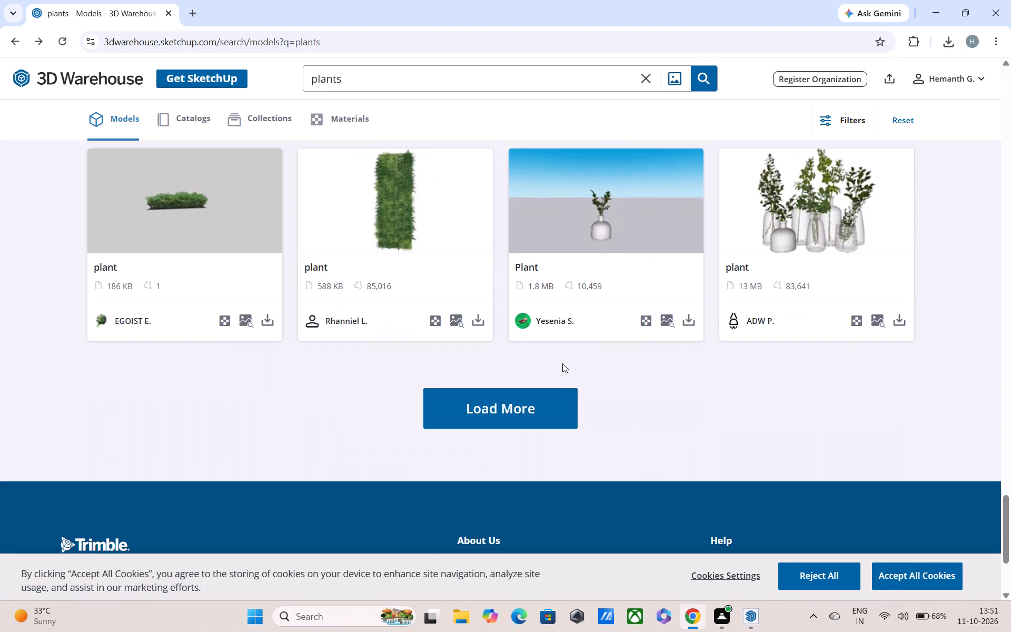
click(488, 420)
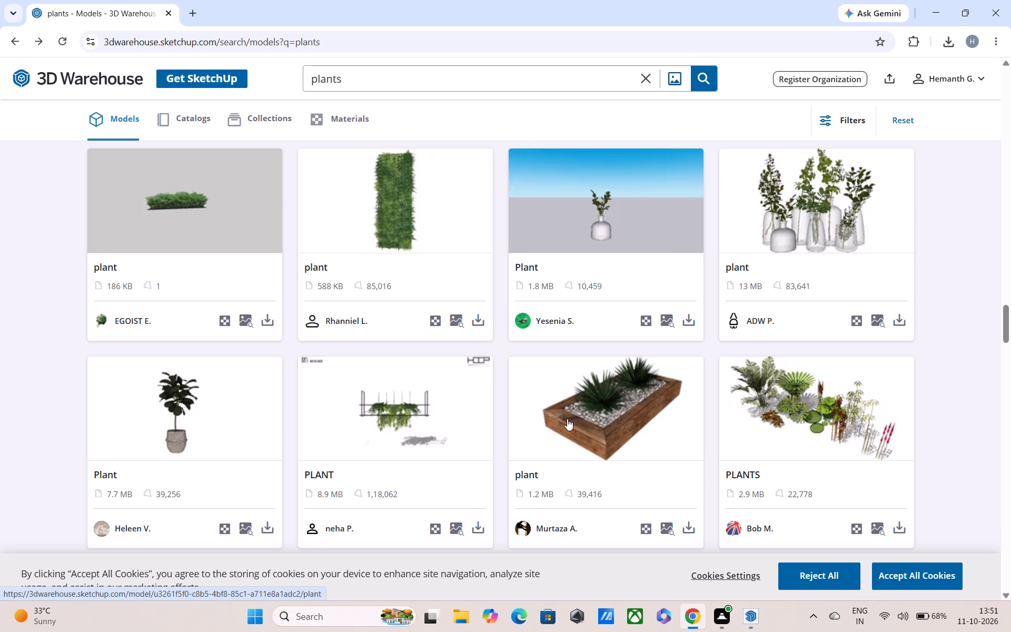
Open the wooden planter box model with two spiky plants and white pebbles, and download it.
click(573, 423)
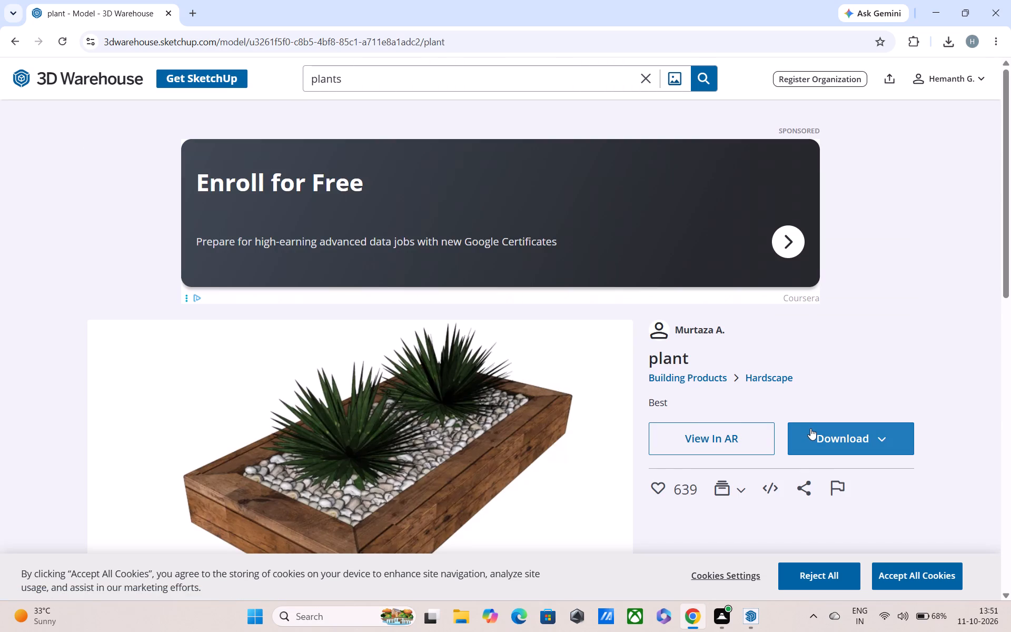
click(810, 428)
click(819, 465)
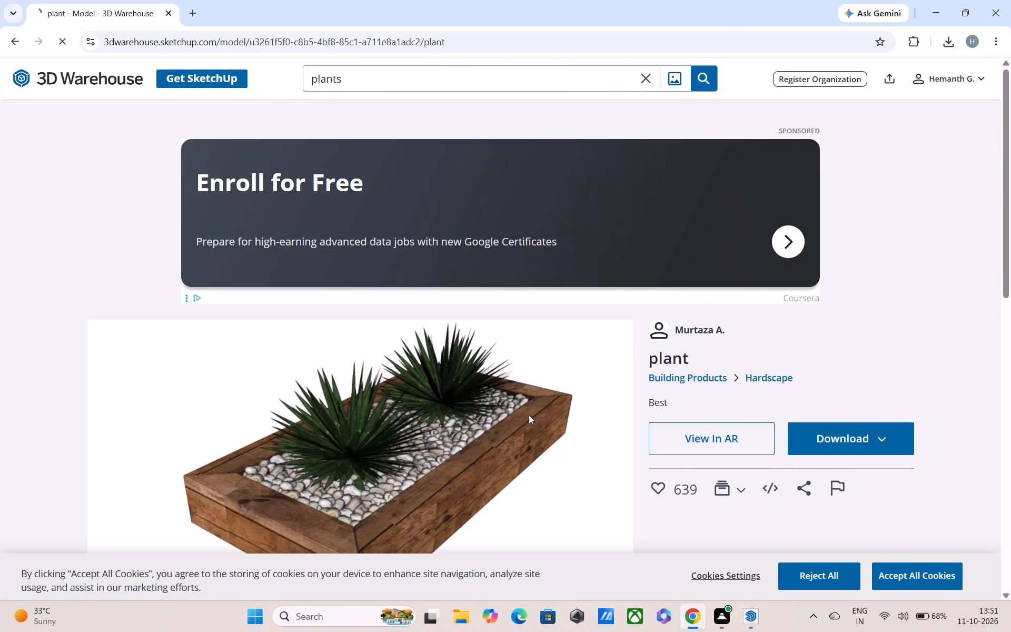
Return to the "plants" search results and look through the loaded models for another planter suited to the house.
click(13, 41)
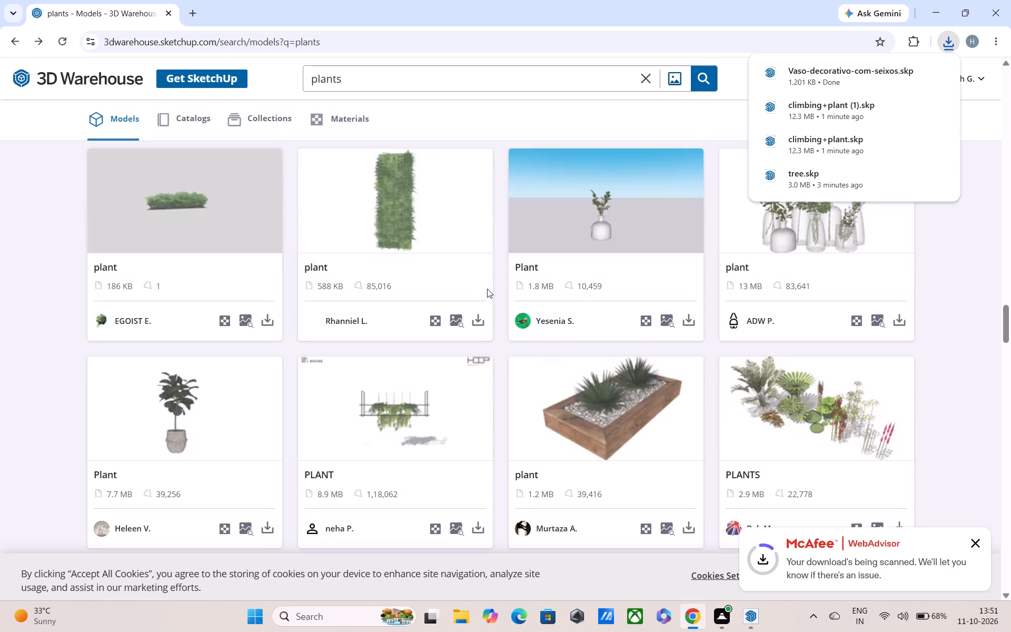
scroll(493, 312, down, 1)
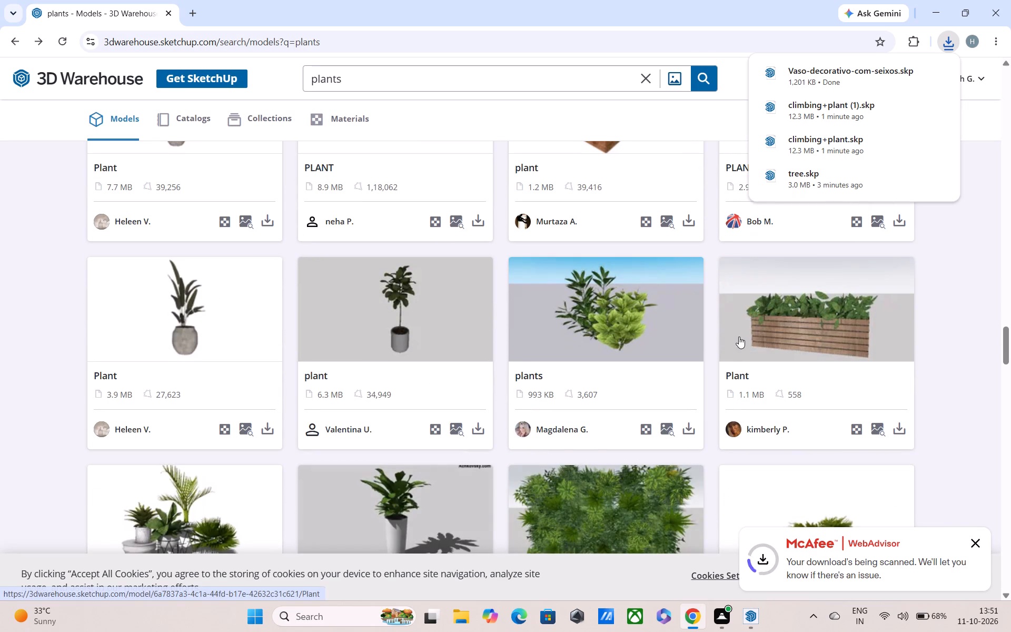
scroll(739, 337, down, 1)
scroll(569, 355, down, 1)
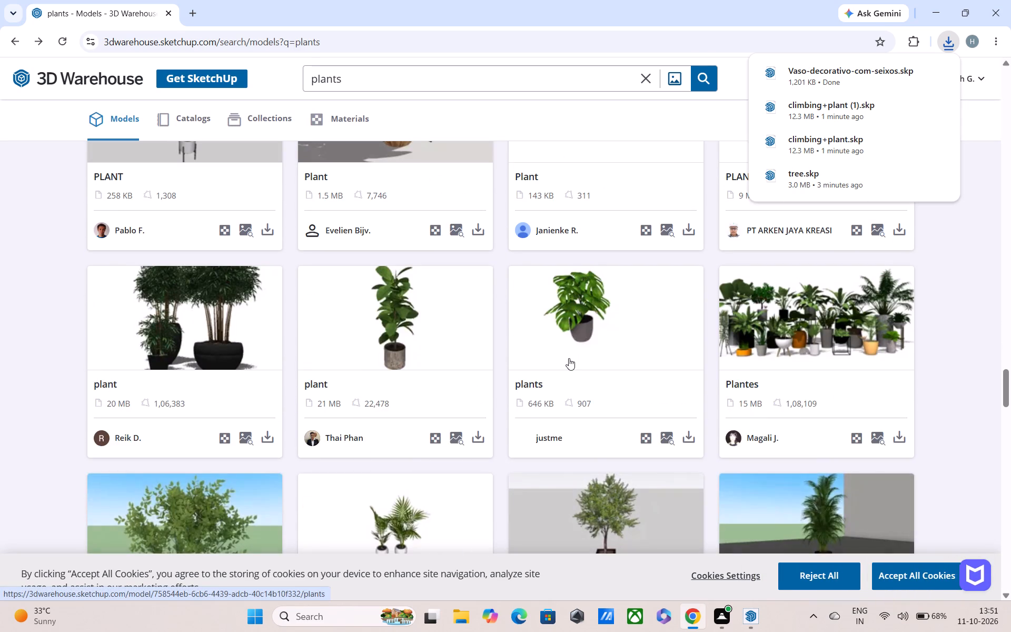
scroll(569, 364, down, 2)
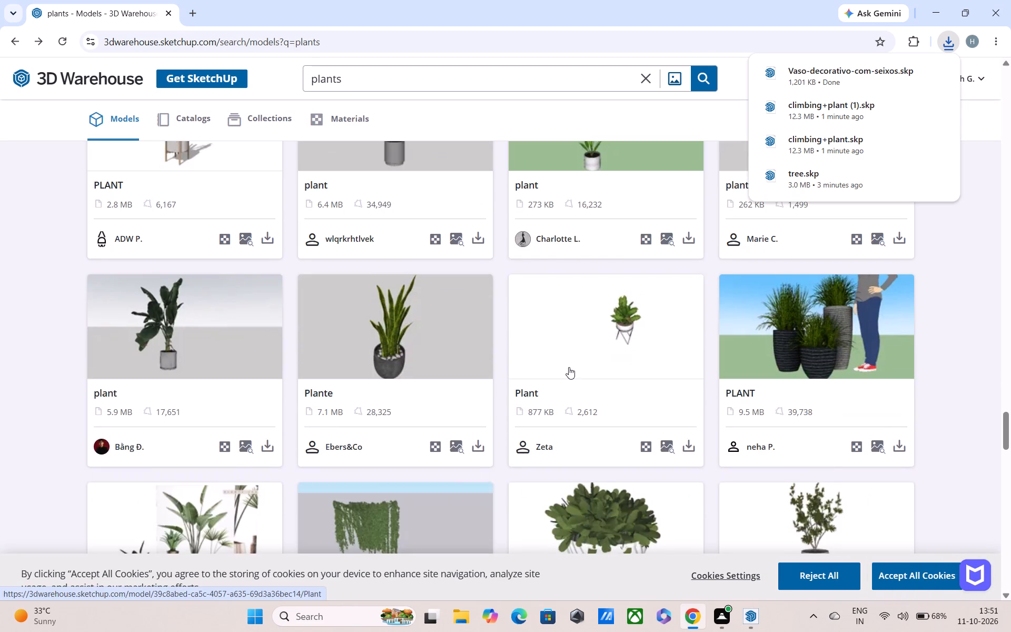
scroll(569, 368, down, 1)
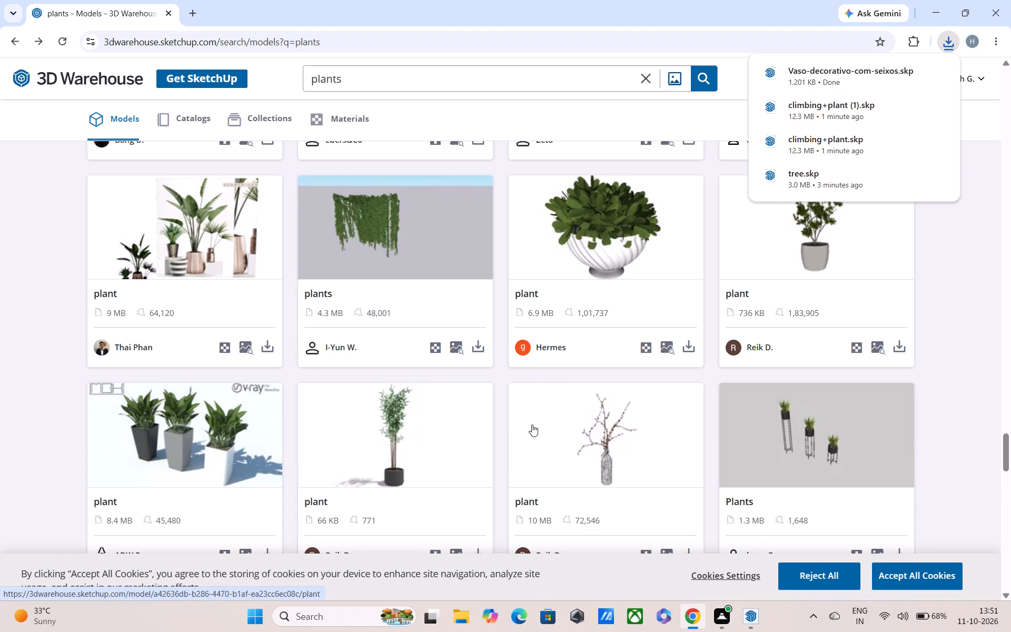
scroll(524, 390, up, 3)
scroll(524, 378, down, 1)
scroll(524, 378, up, 1)
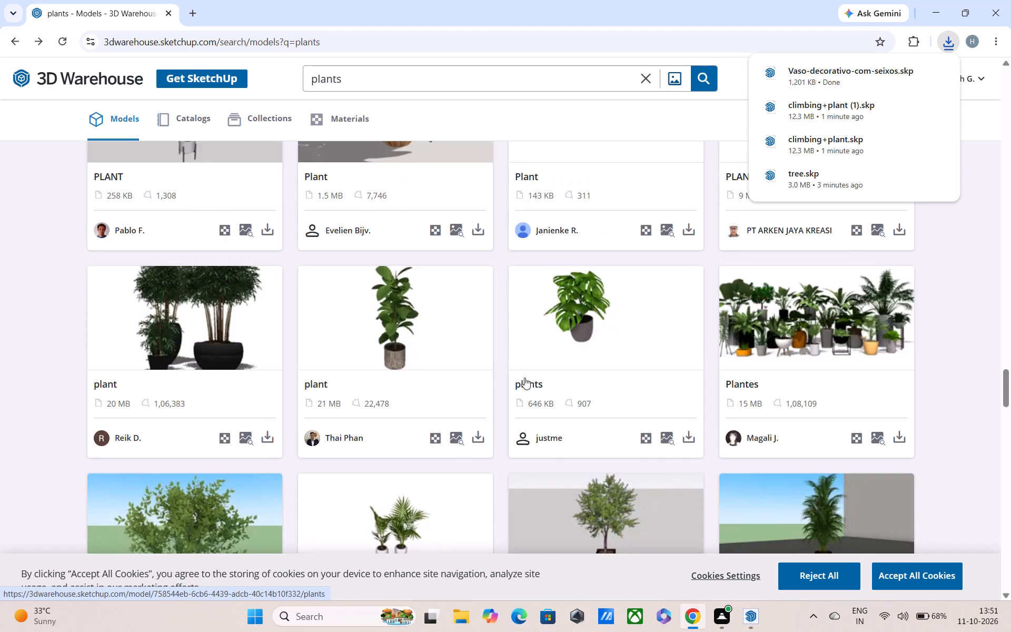
scroll(524, 378, up, 2)
scroll(524, 378, down, 1)
scroll(524, 378, up, 1)
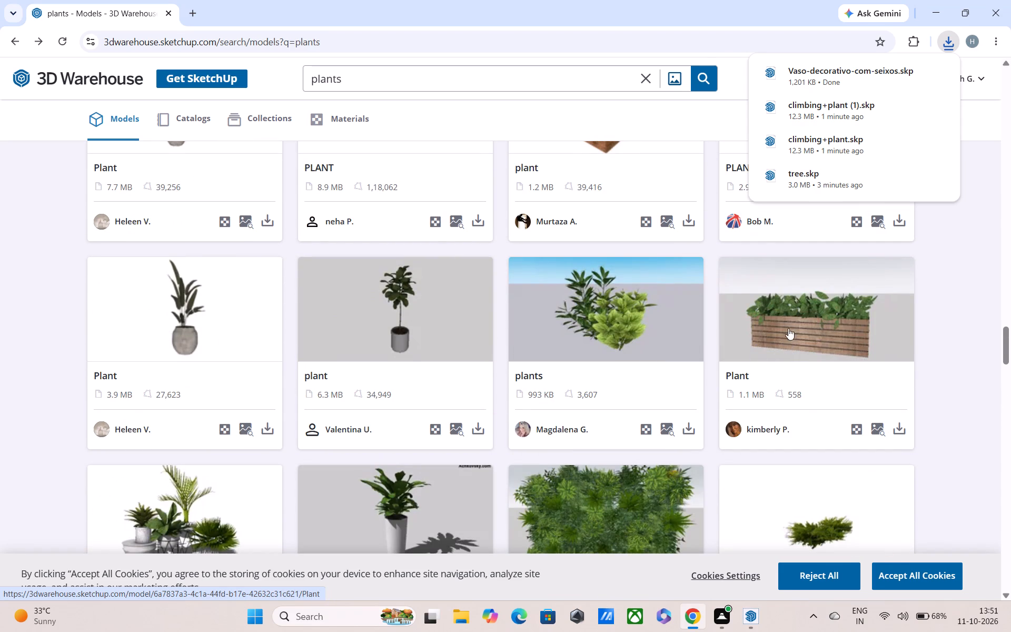
scroll(790, 321, up, 2)
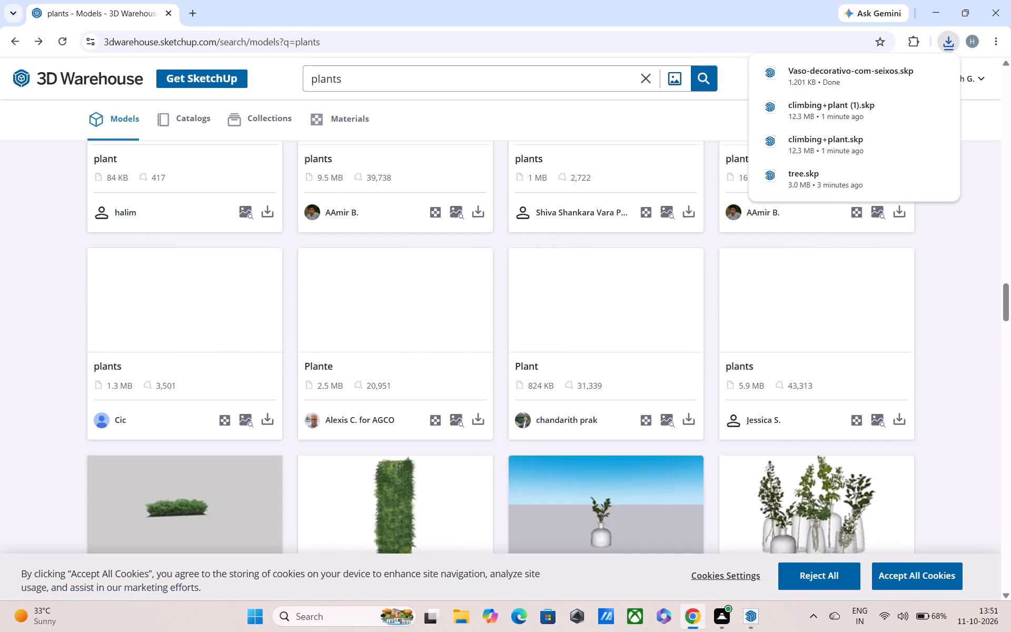
Open the Plant model with the slatted wooden planter box full of leafy greenery, and download it.
scroll(790, 322, down, 2)
click(787, 330)
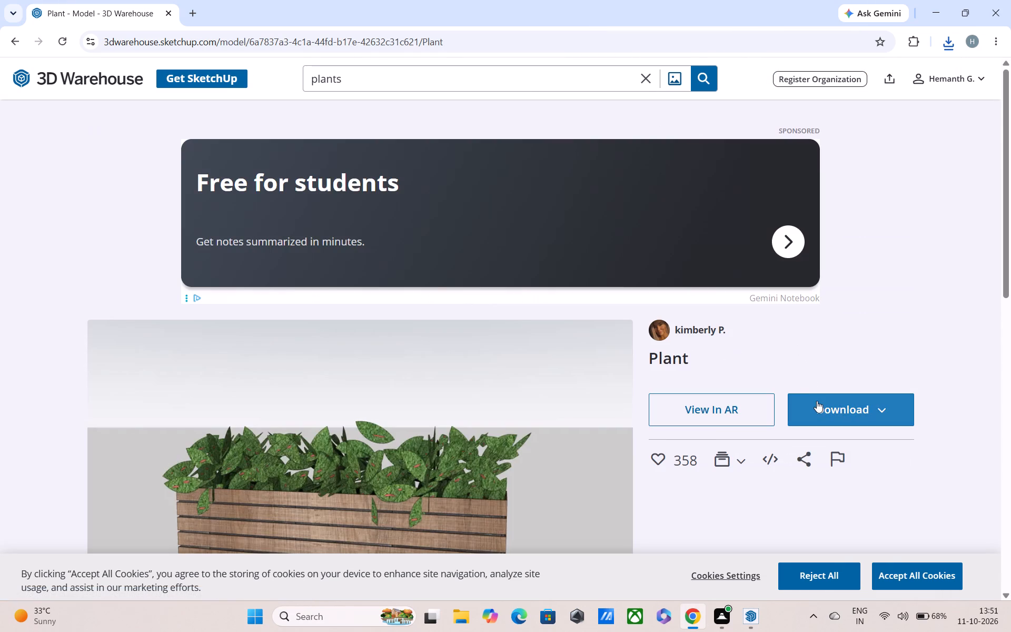
click(817, 401)
click(820, 438)
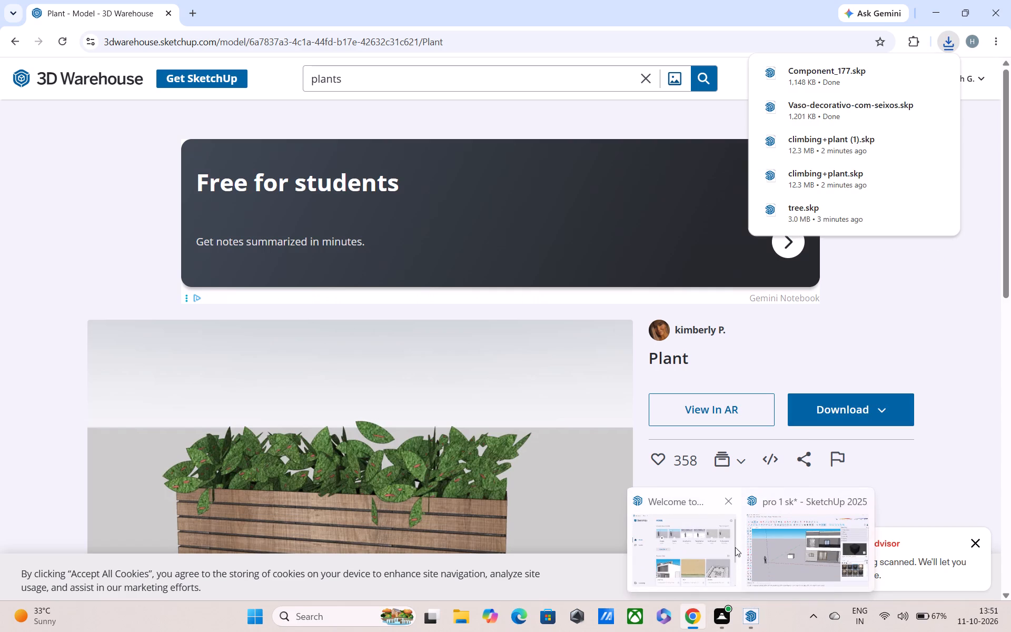
Switch to the "pro 1 sk" model in SketchUp and extrude the large rectangular face on the house's underside by 1'.
click(779, 544)
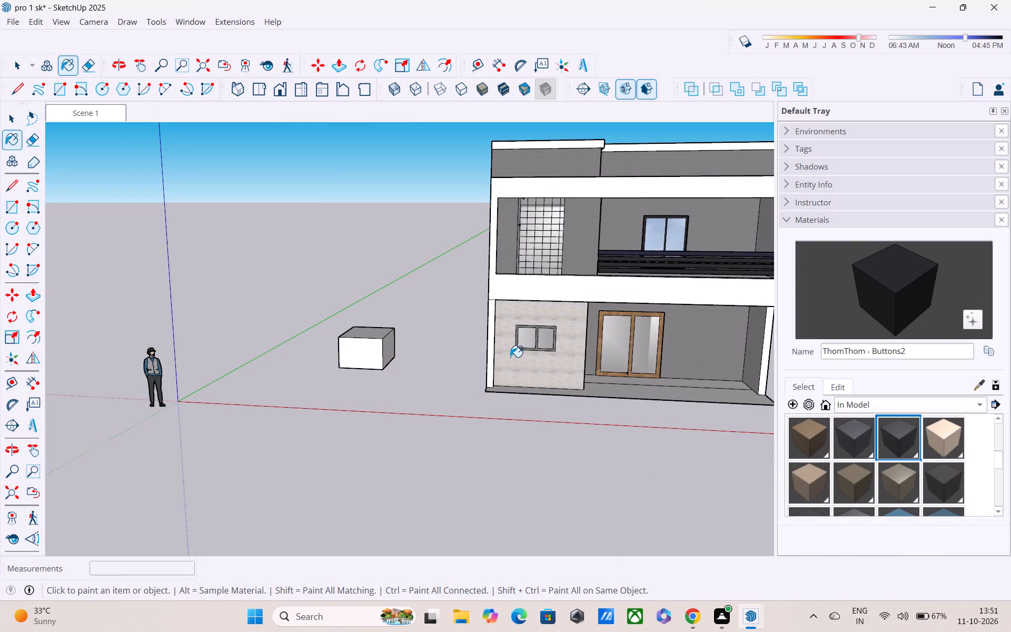
scroll(498, 380, down, 1)
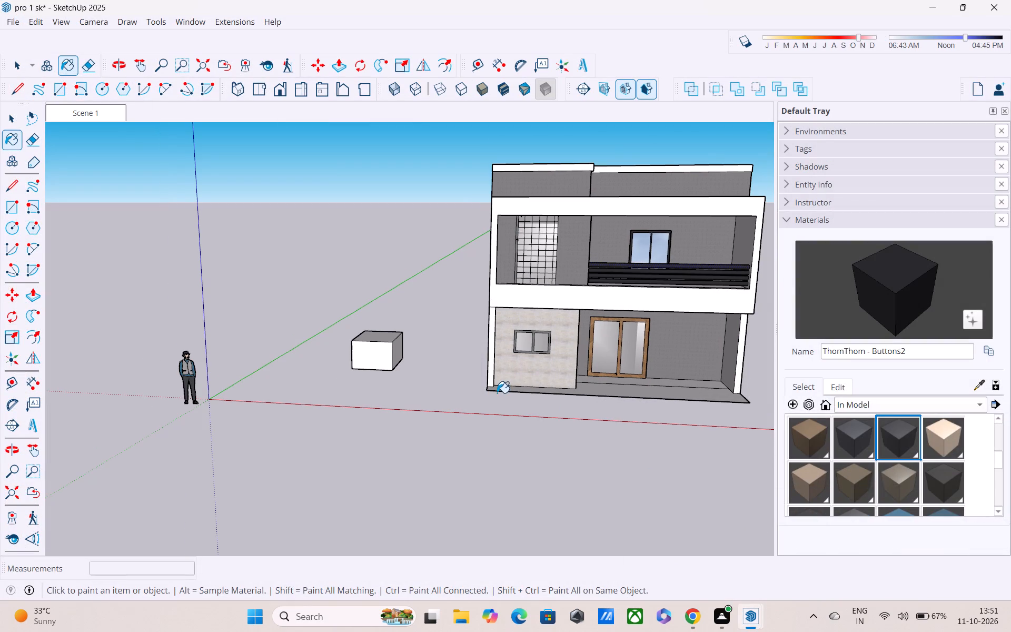
key(Escape)
scroll(509, 396, down, 2)
middle_drag(513, 389, 444, 388)
scroll(435, 387, down, 4)
key(Escape)
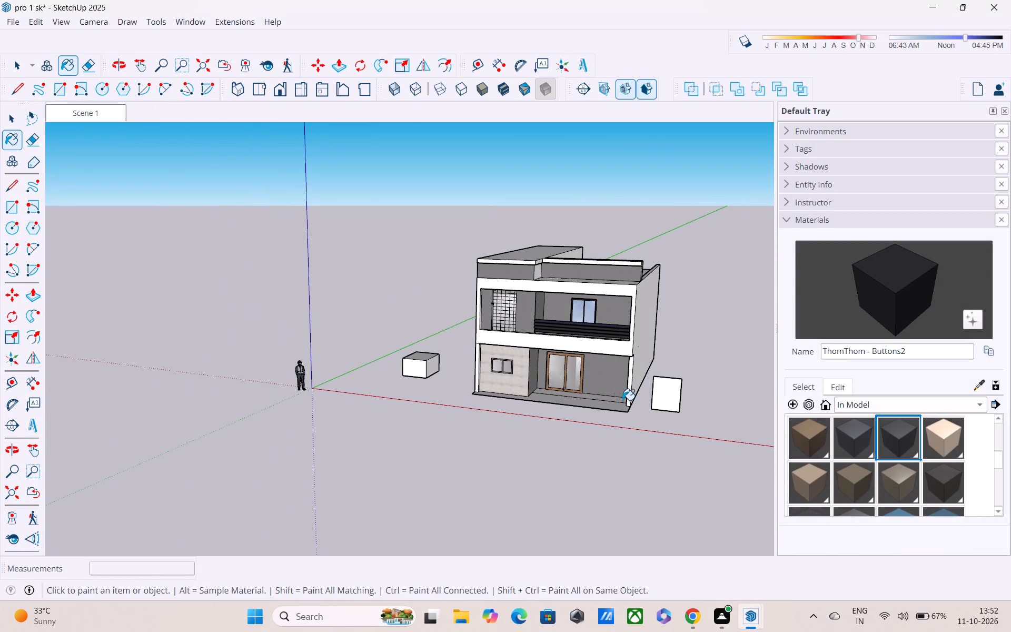
key(r)
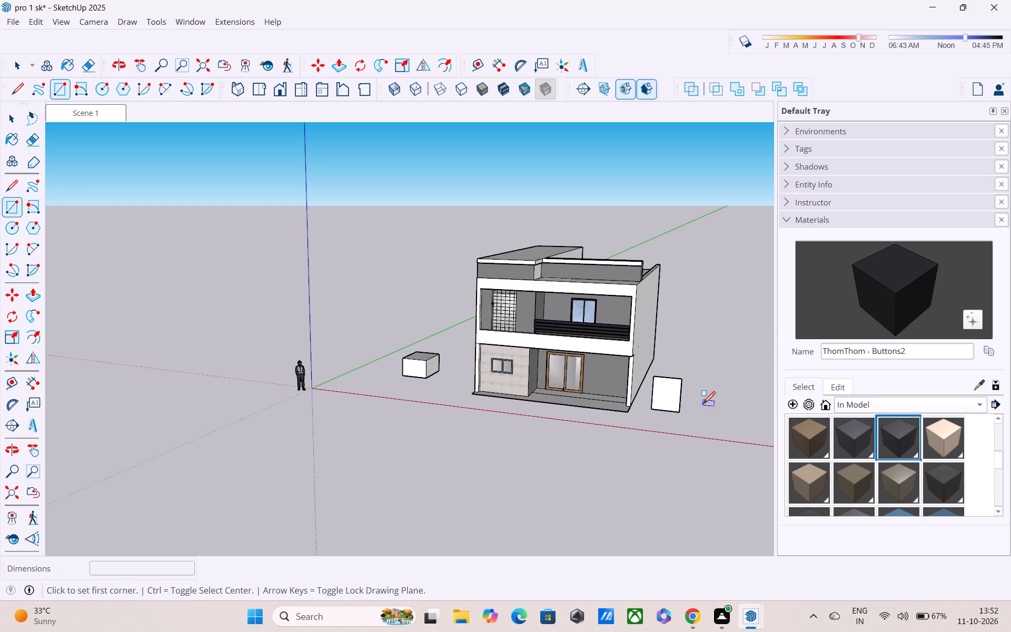
key(e)
key(space)
key(space)
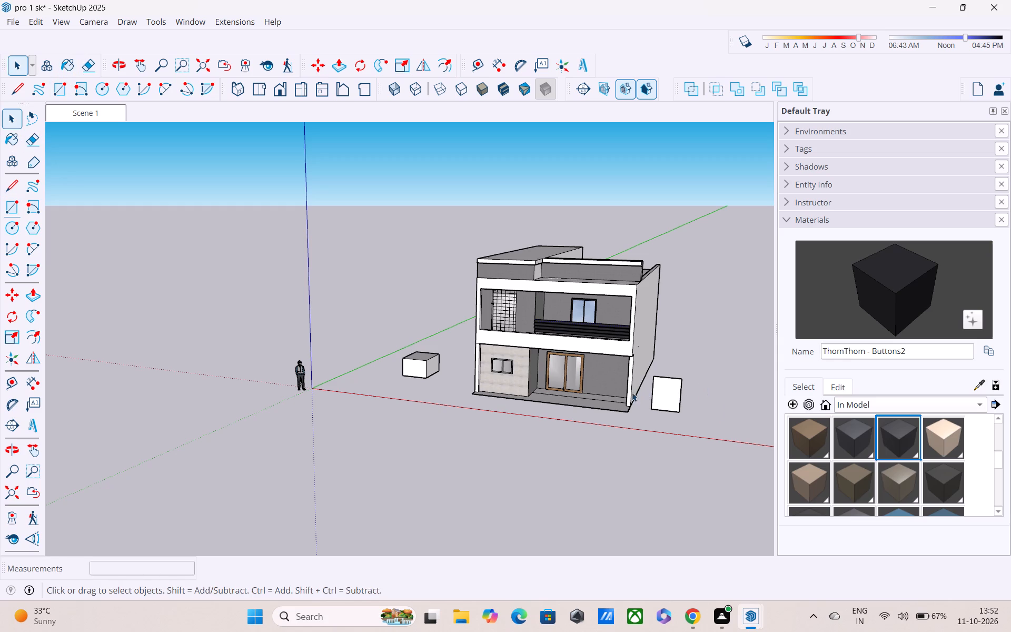
middle_drag(632, 392, 621, 280)
scroll(605, 354, up, 2)
middle_drag(593, 353, 583, 197)
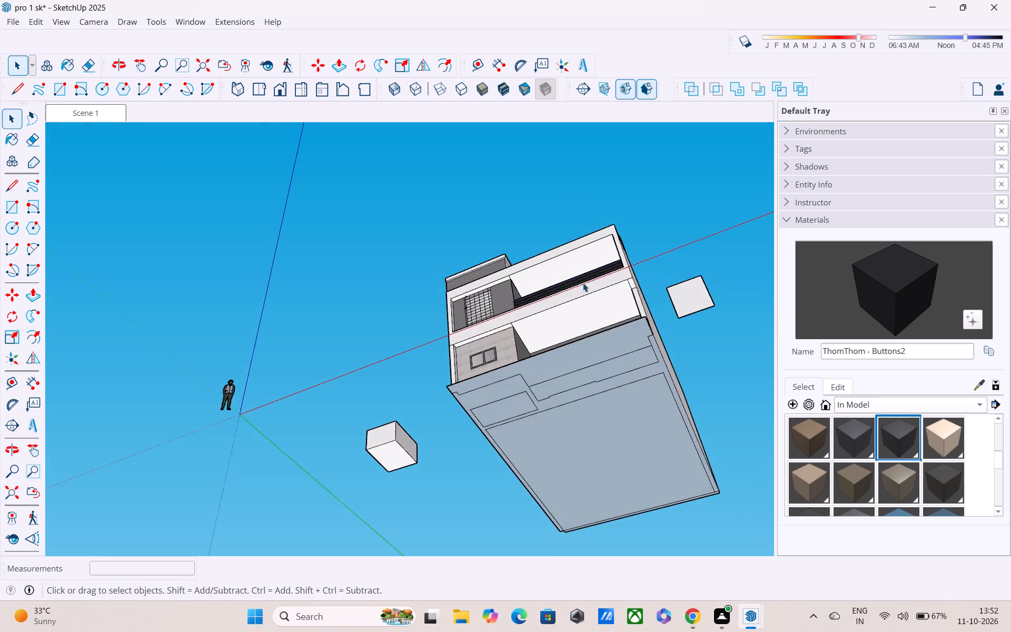
middle_drag(580, 349, 410, 338)
scroll(384, 345, up, 1)
middle_drag(521, 334, 451, 279)
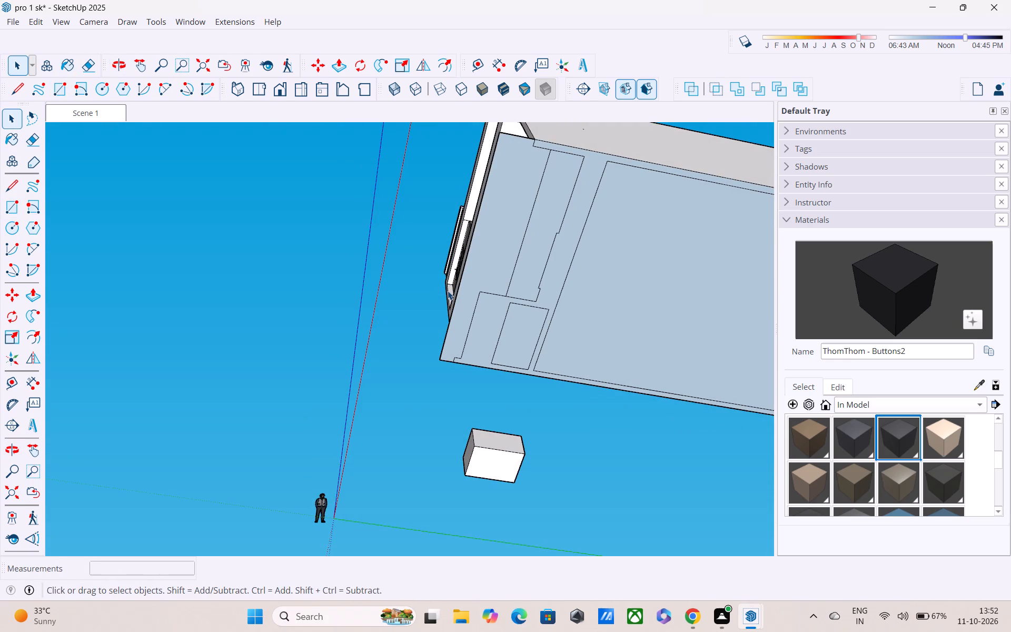
key(p)
click(616, 240)
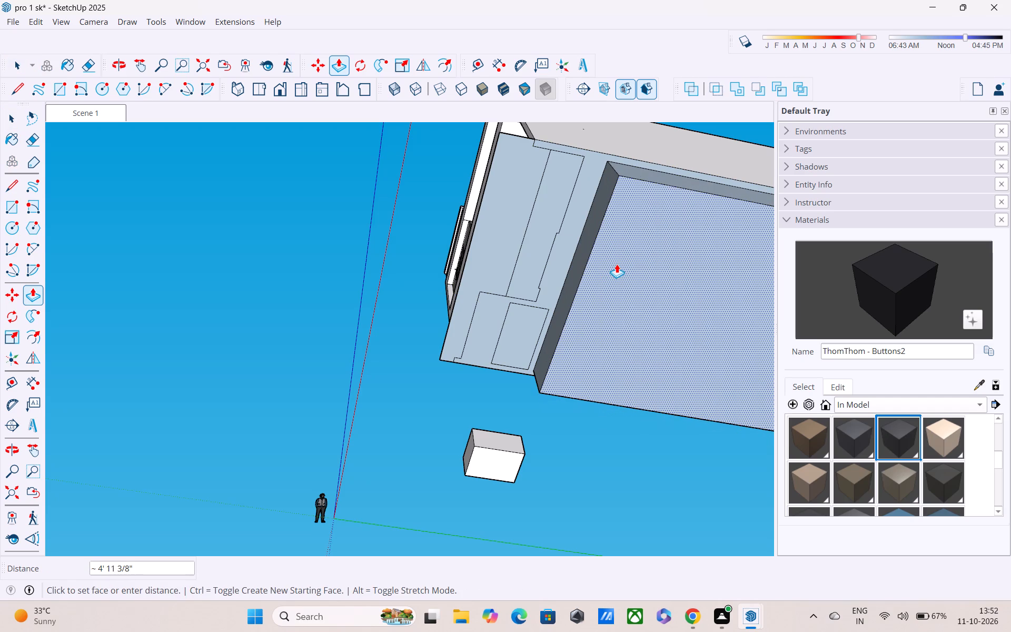
text(1')
key(Return)
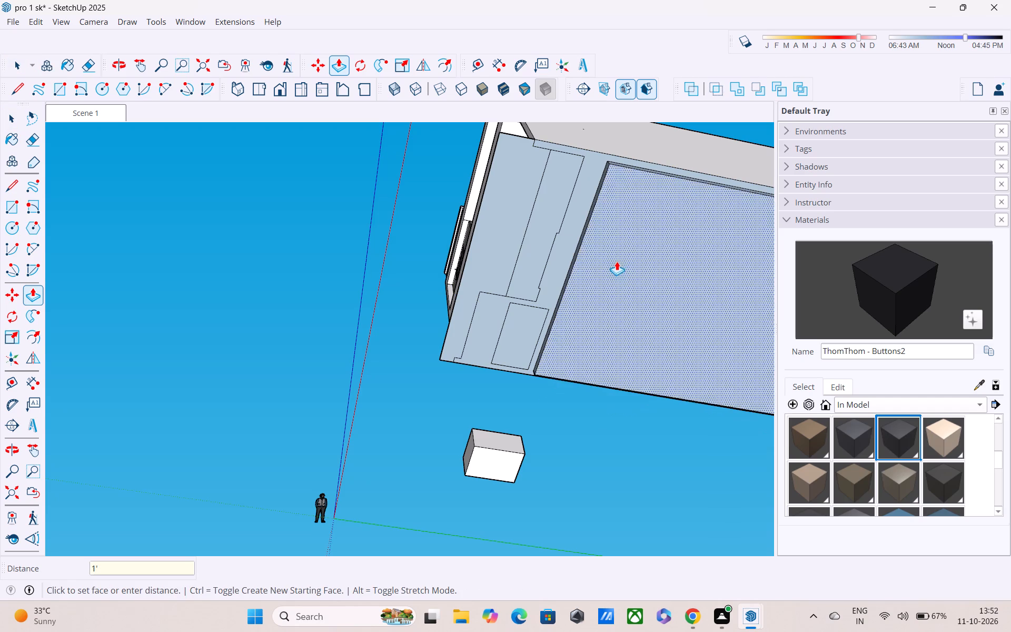
Extrude the remaining underside faces of the house by 1' so they are level with the large rectangular face.
click(555, 253)
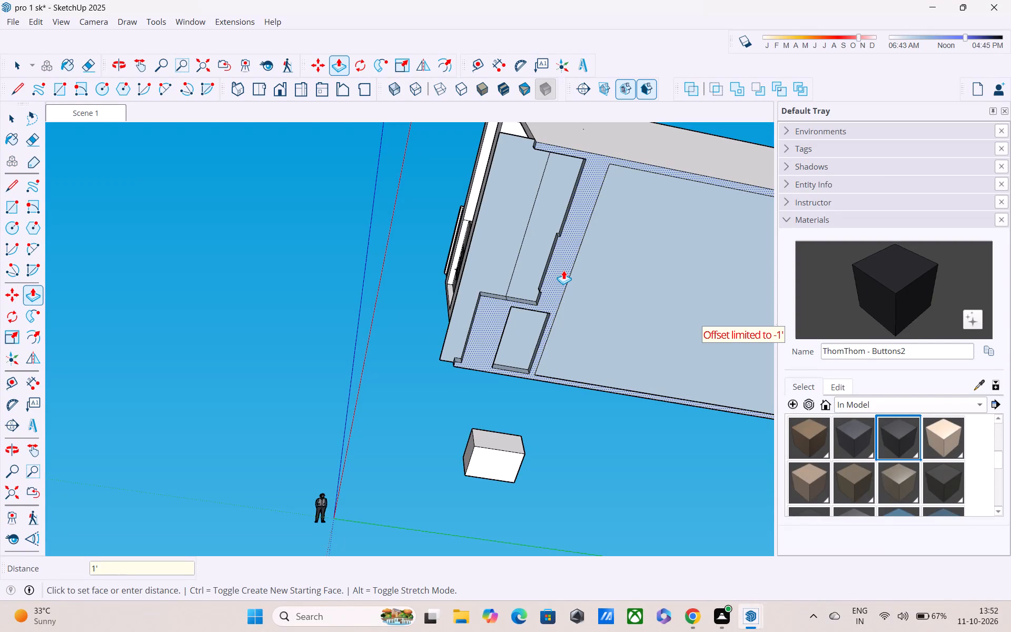
click(564, 271)
click(541, 318)
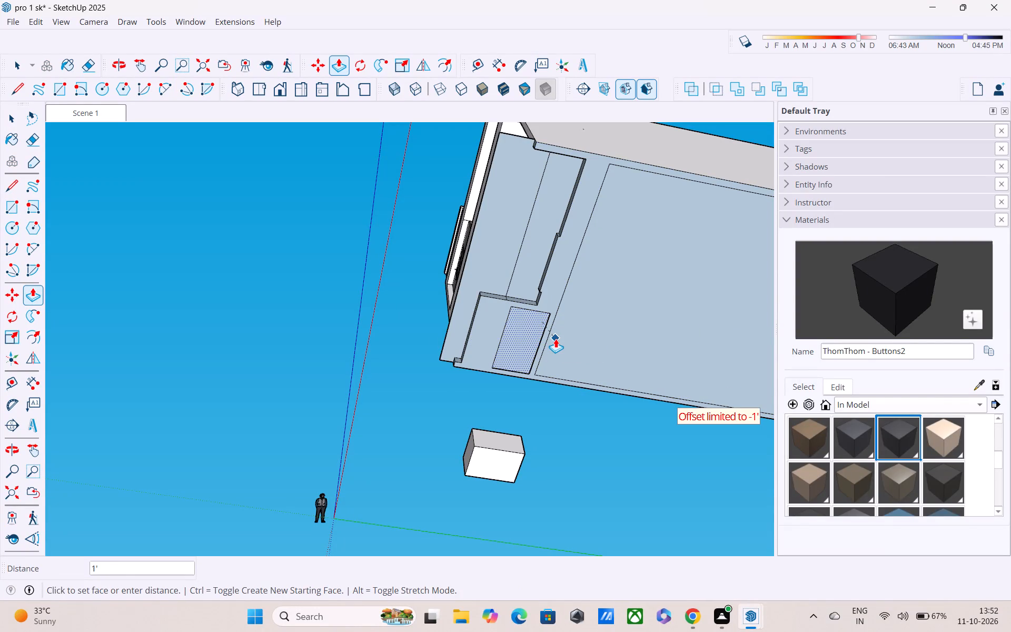
click(556, 339)
click(537, 260)
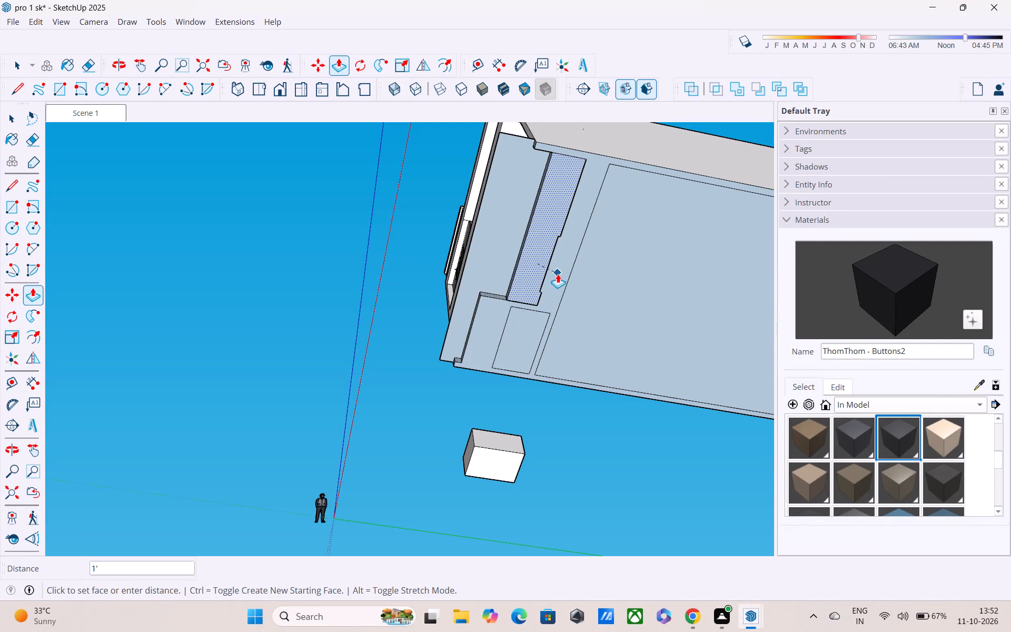
click(557, 274)
click(495, 248)
click(547, 271)
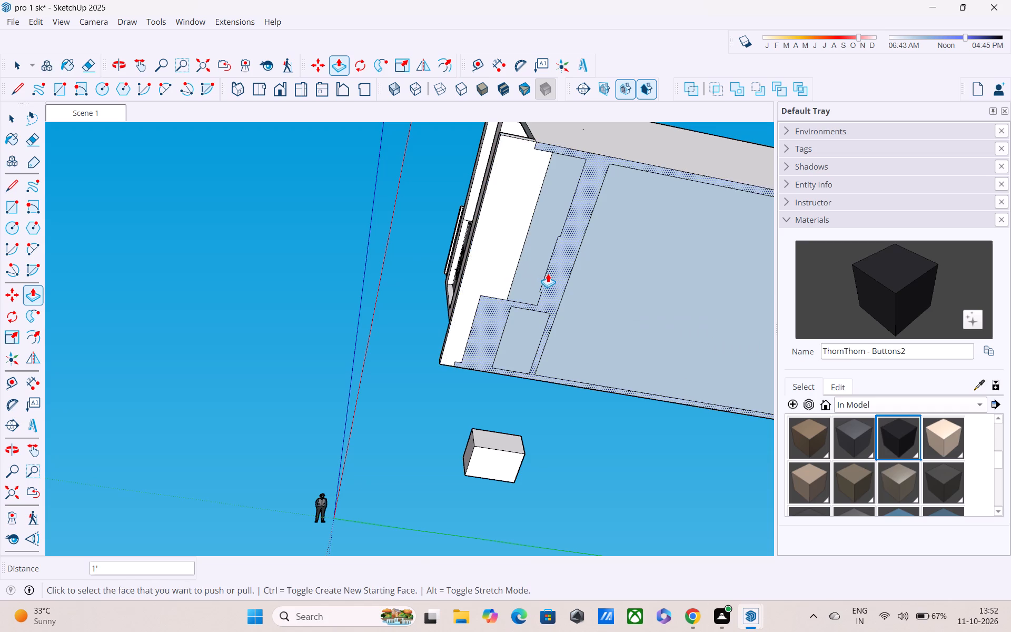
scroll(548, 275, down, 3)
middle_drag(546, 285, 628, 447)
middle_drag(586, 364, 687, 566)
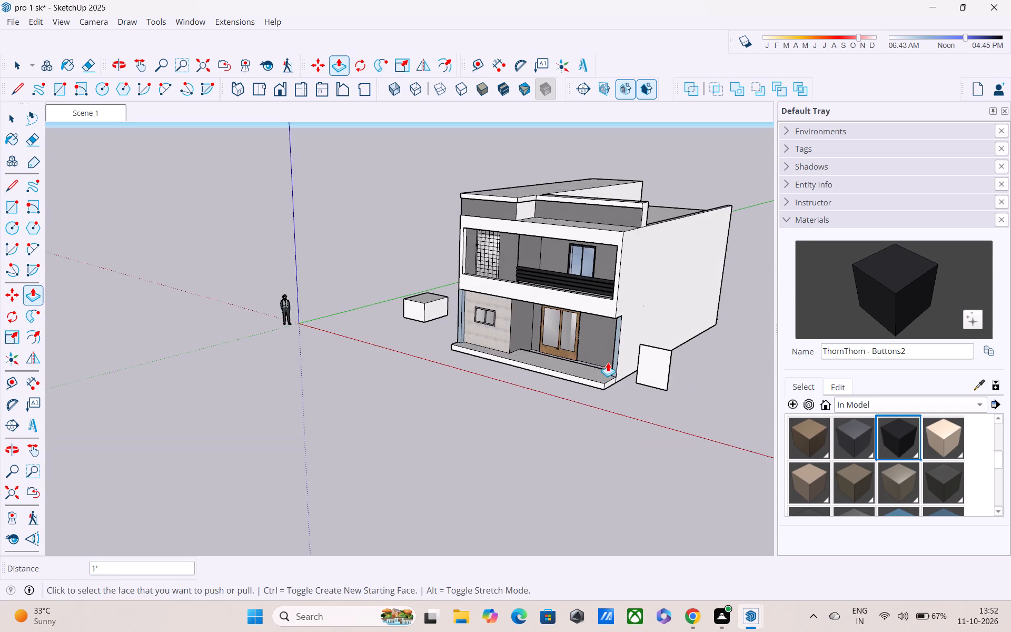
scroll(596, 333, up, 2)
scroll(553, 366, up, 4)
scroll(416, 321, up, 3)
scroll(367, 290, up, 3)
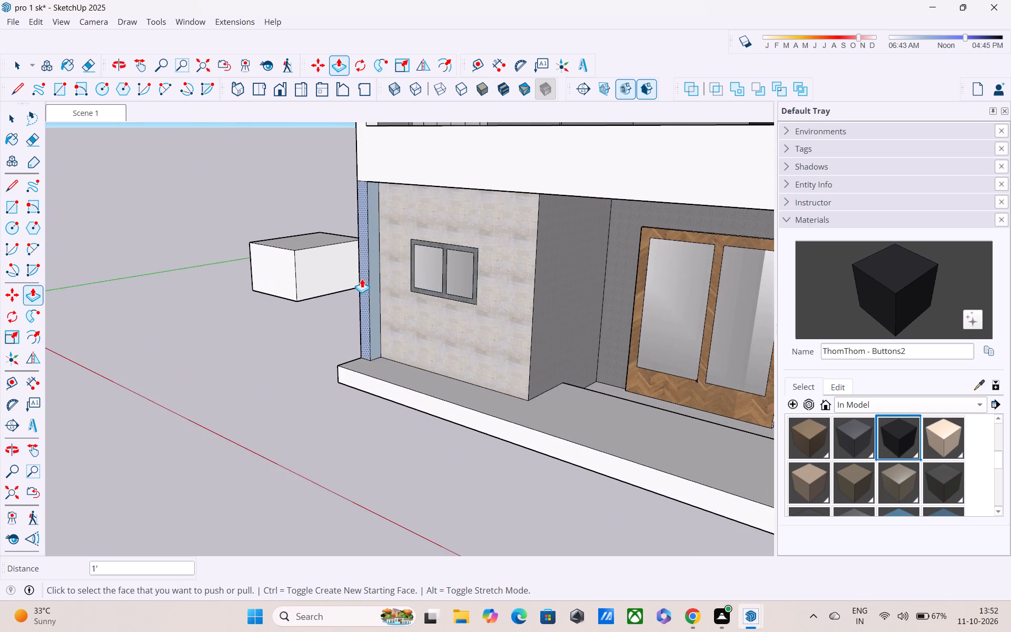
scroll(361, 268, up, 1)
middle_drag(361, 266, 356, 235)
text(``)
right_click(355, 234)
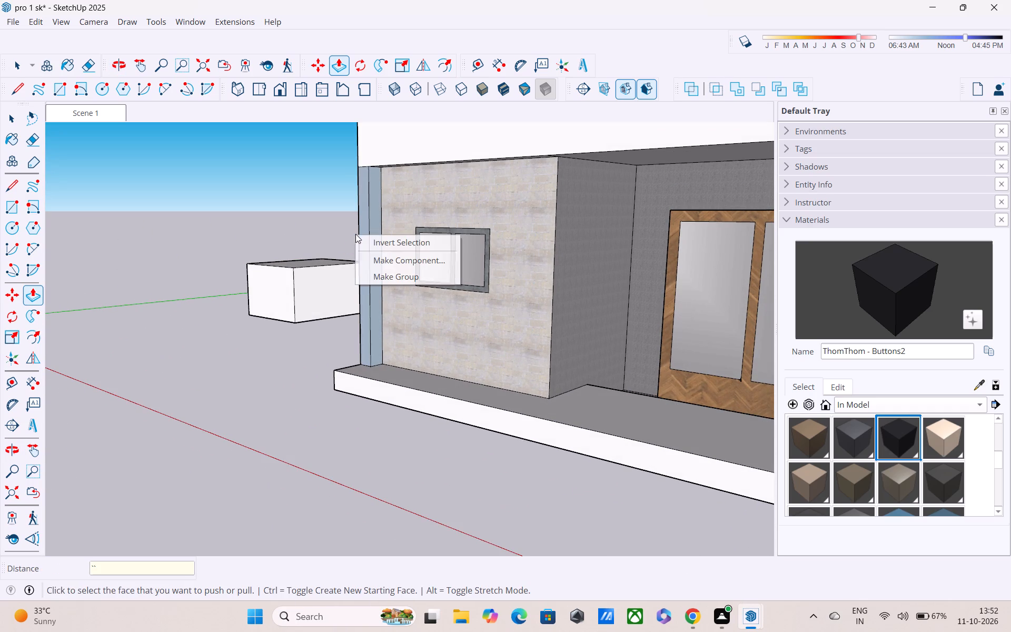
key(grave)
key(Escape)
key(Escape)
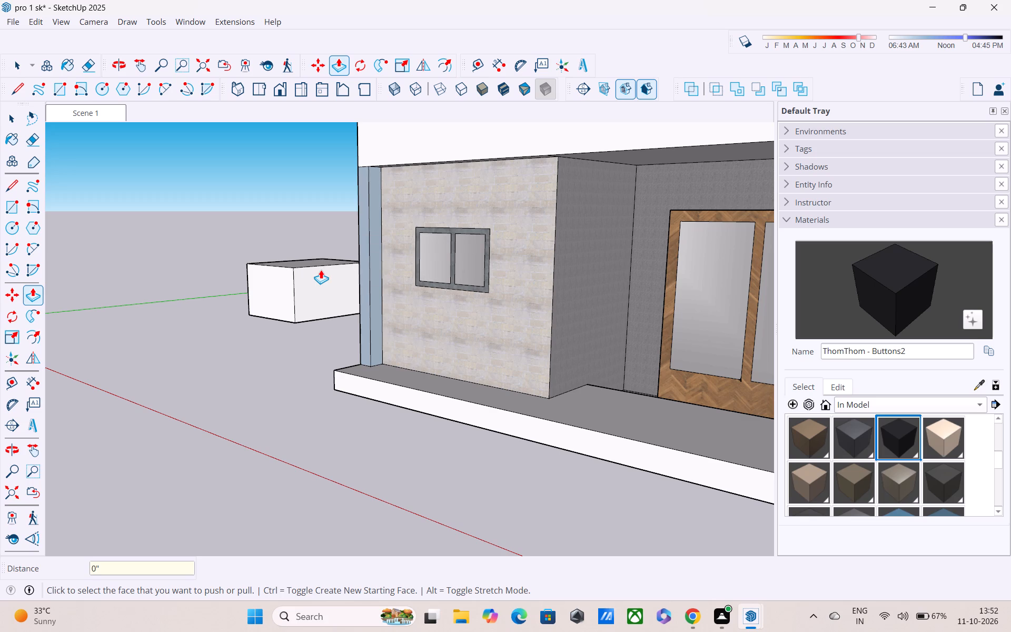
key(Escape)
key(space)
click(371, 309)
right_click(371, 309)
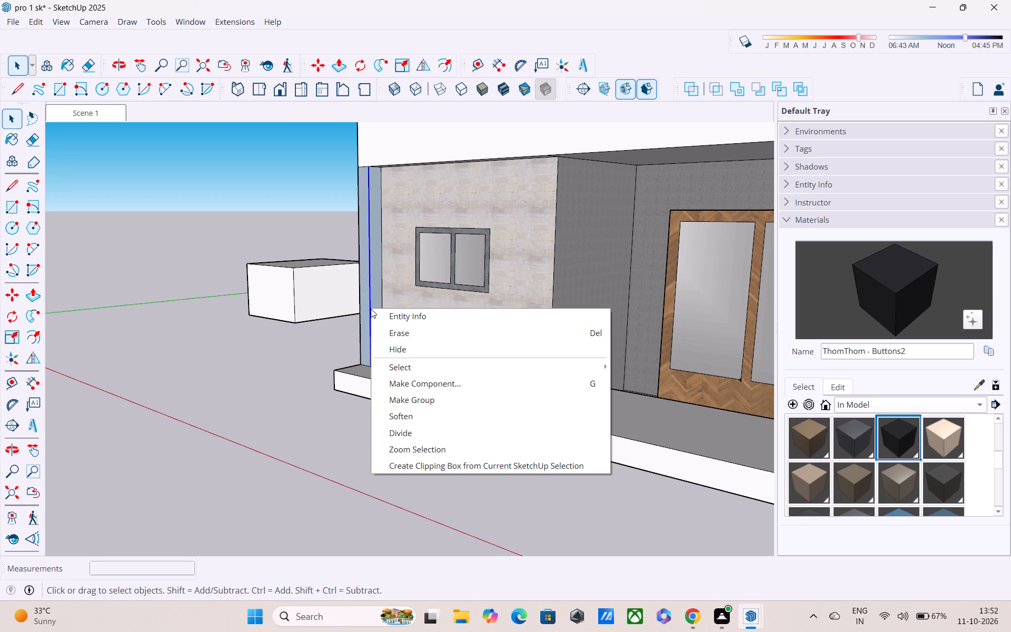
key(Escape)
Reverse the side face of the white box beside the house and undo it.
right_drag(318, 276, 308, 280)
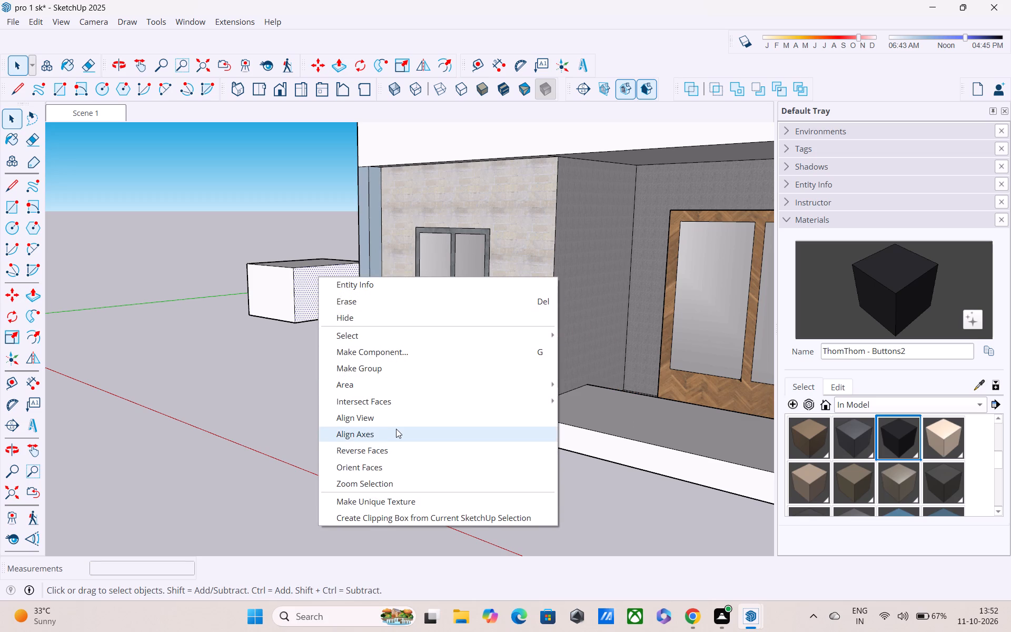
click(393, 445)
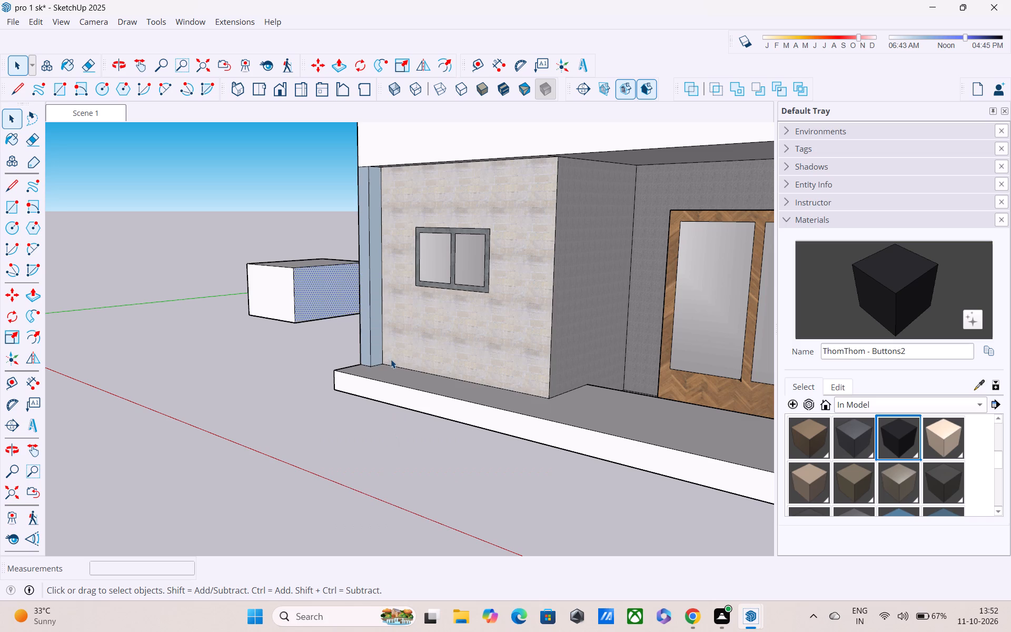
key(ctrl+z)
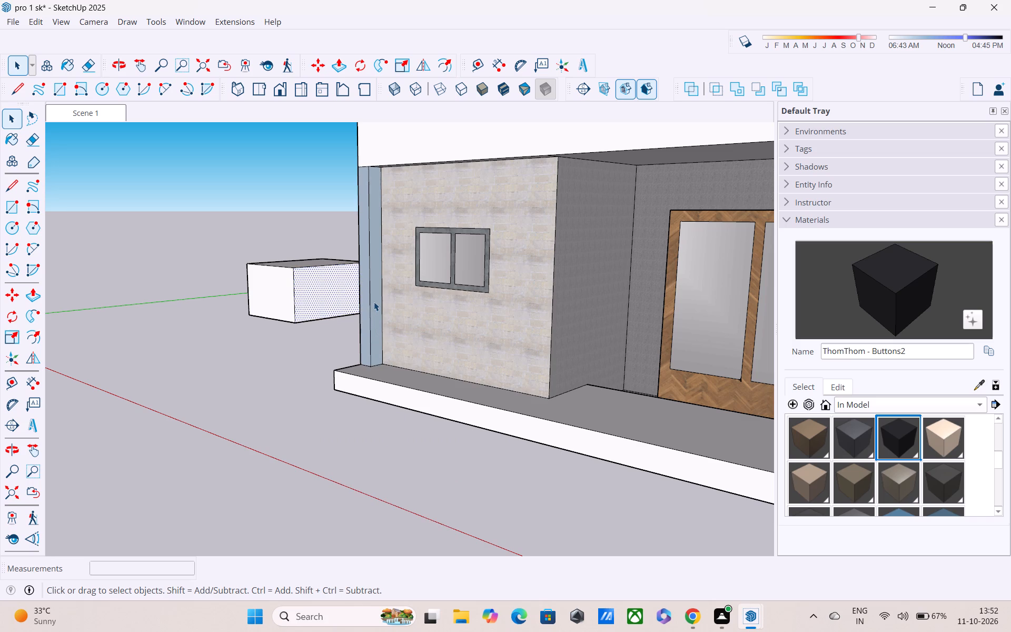
Reverse the two blue-grey faces of the narrow column at the corner beside the stone-textured wall with the window.
click(374, 302)
right_click(374, 302)
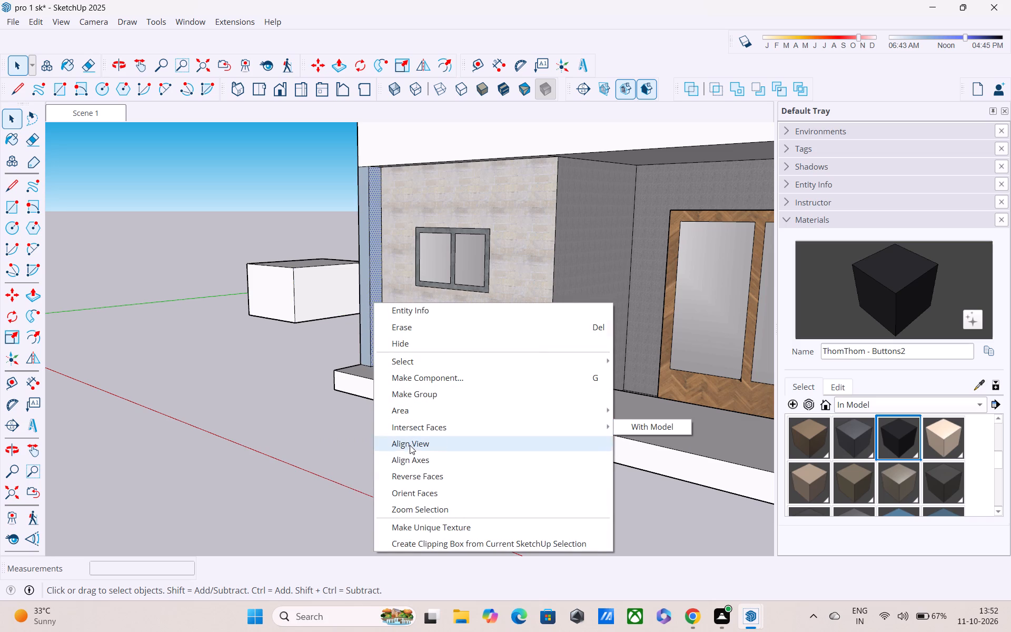
click(417, 475)
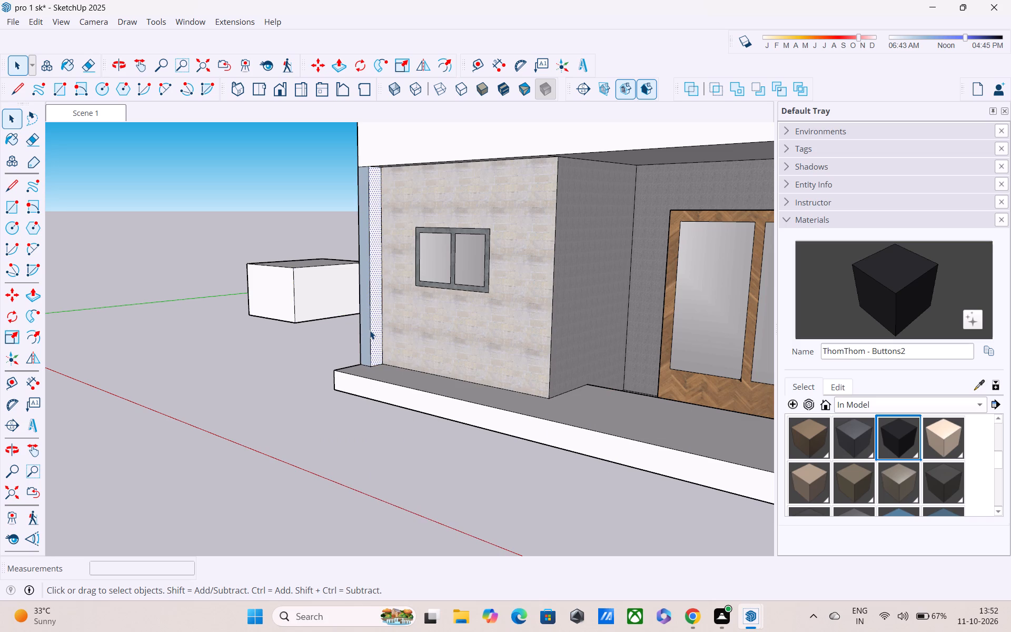
click(366, 313)
right_click(366, 312)
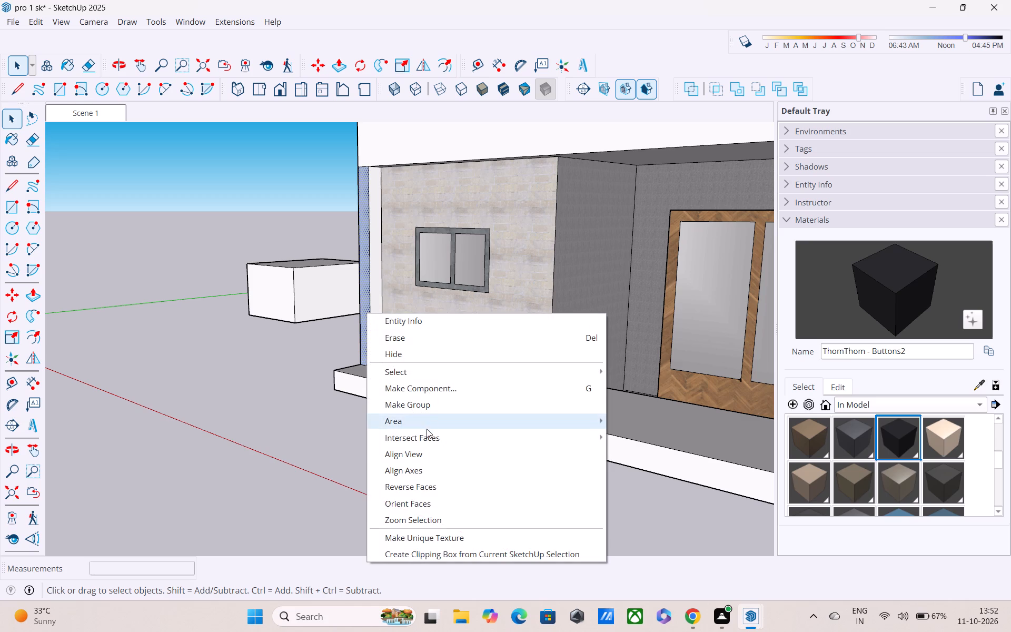
click(425, 481)
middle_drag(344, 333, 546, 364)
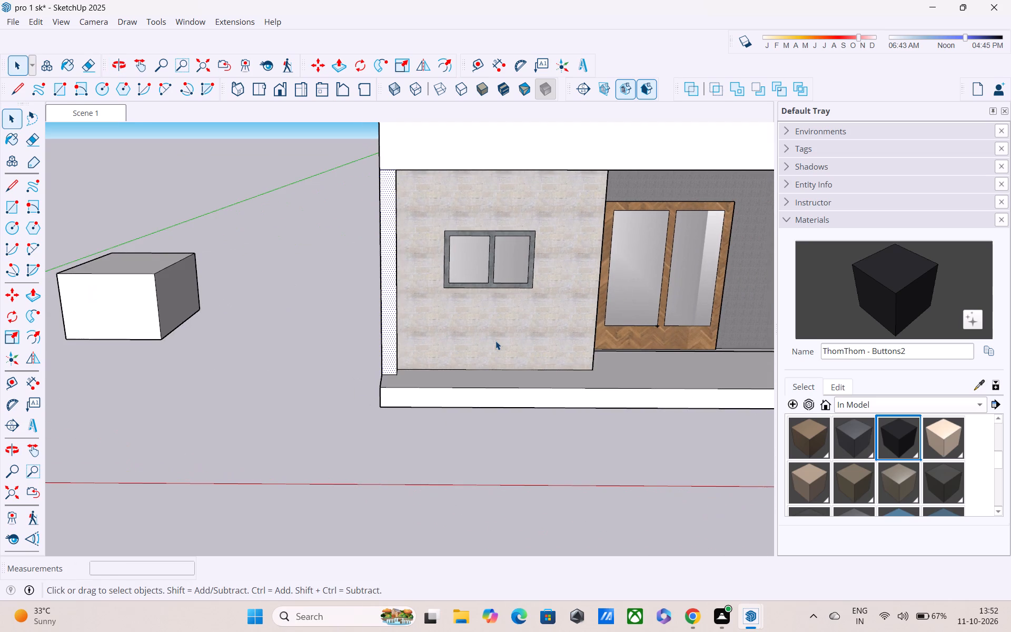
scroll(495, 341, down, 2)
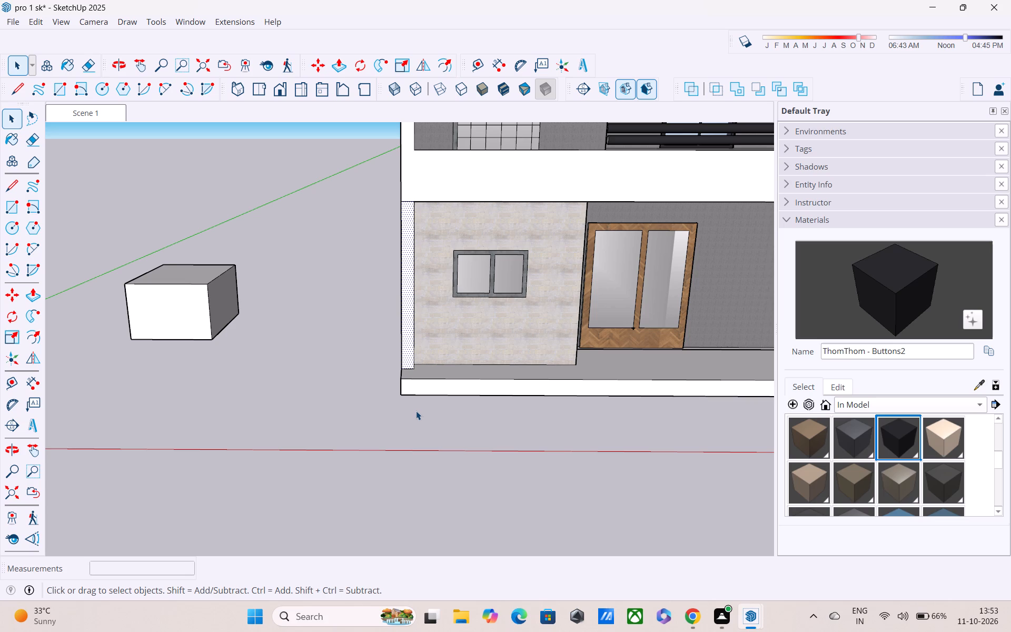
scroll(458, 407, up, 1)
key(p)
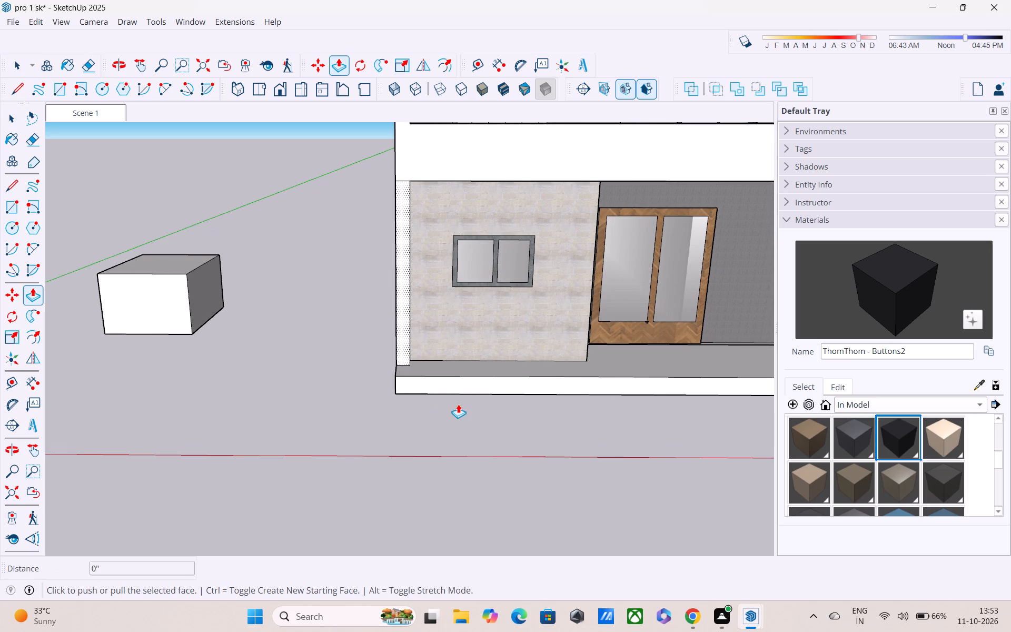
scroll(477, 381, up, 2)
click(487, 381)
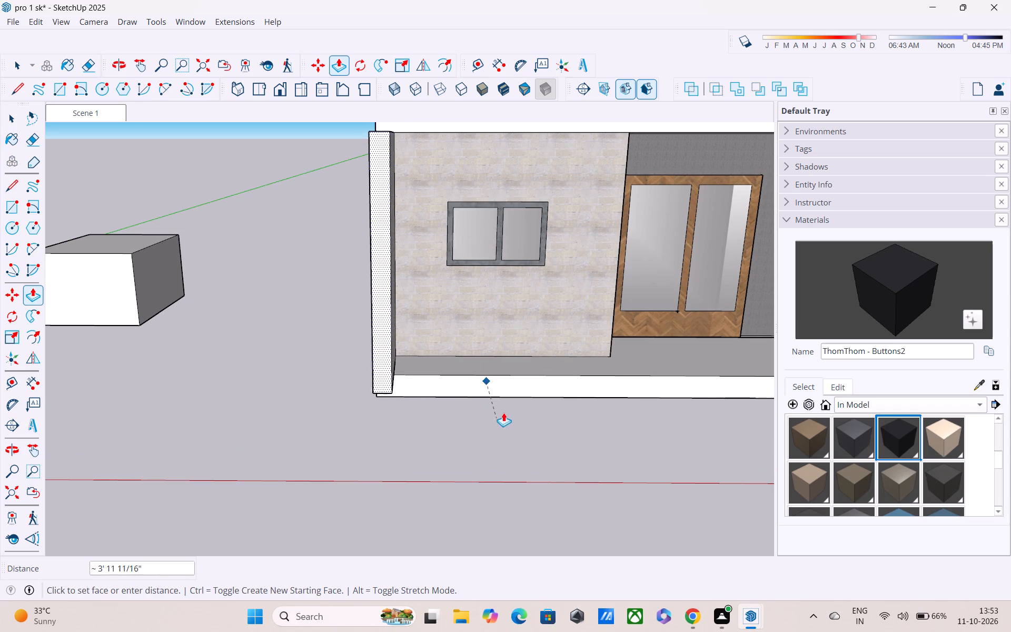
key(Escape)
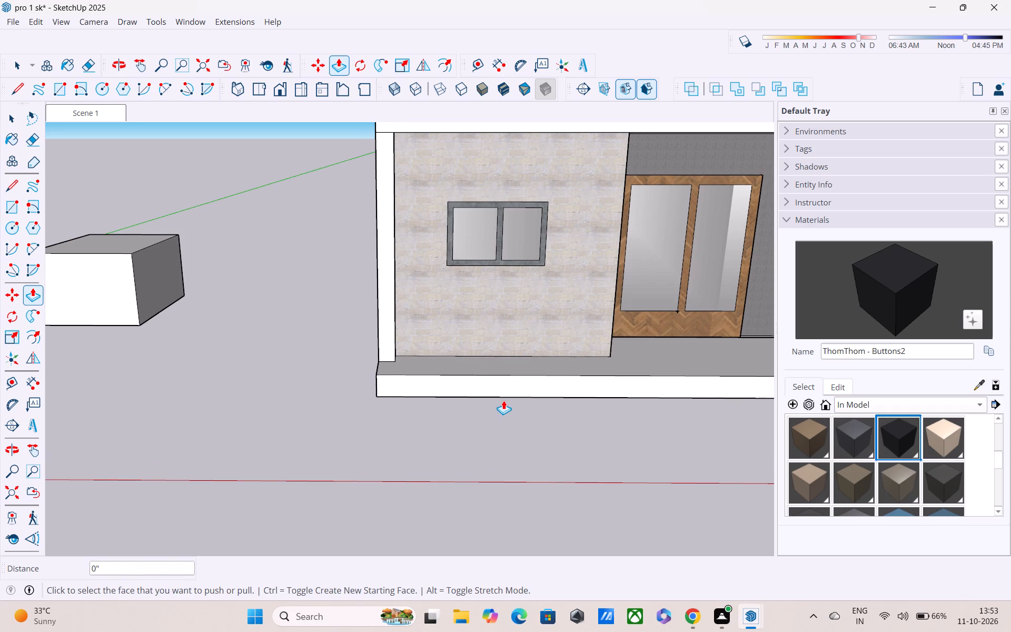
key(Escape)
Extrude the long front side face of the house's raised base outward to form a deeper platform before the textured wall.
key(p)
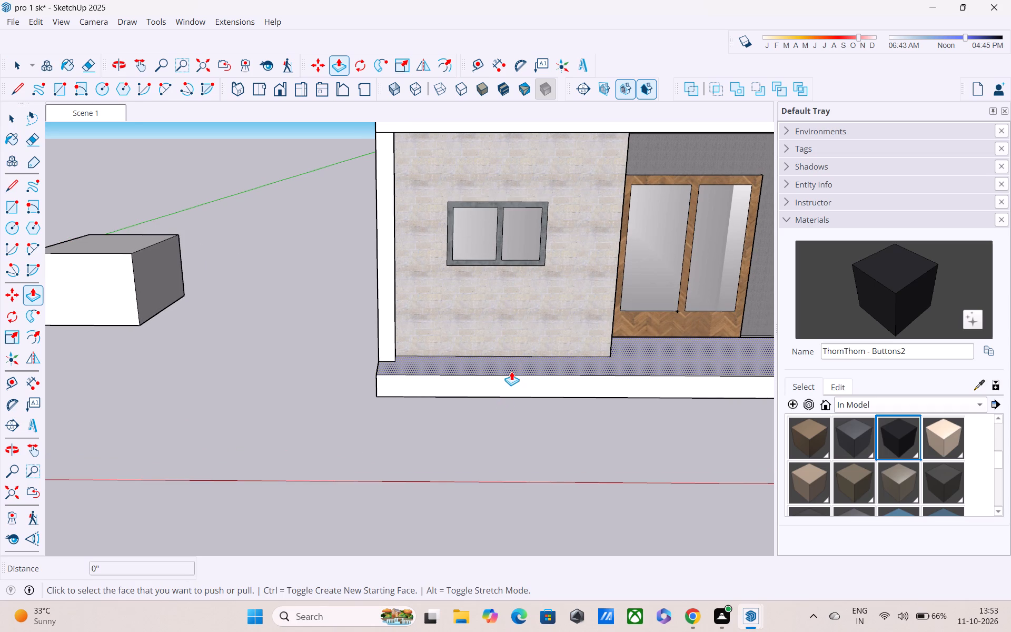
click(511, 384)
middle_drag(511, 420, 484, 413)
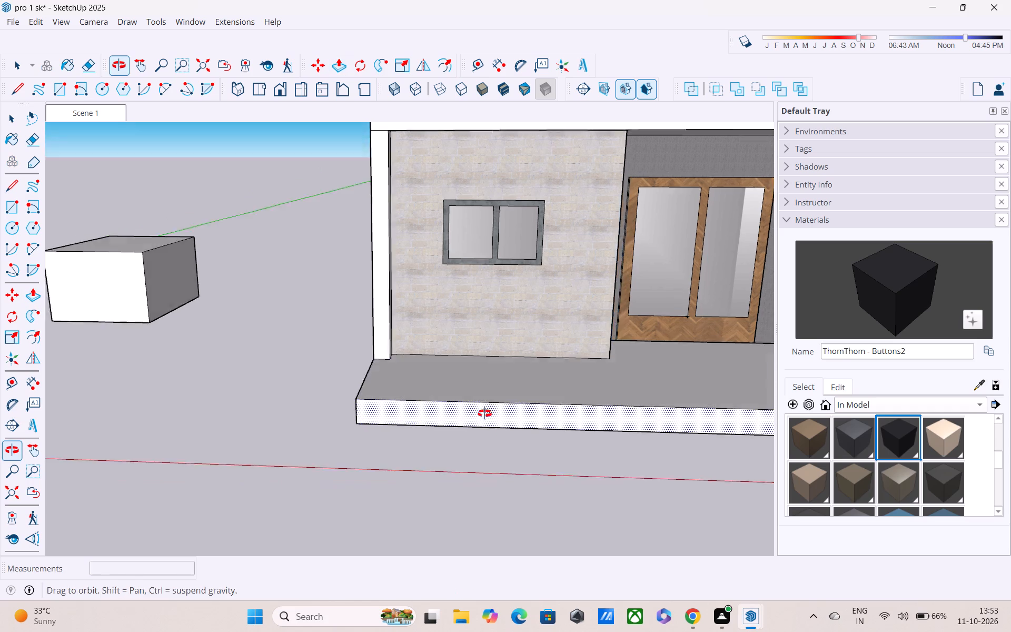
middle_drag(484, 413, 407, 393)
scroll(406, 393, down, 2)
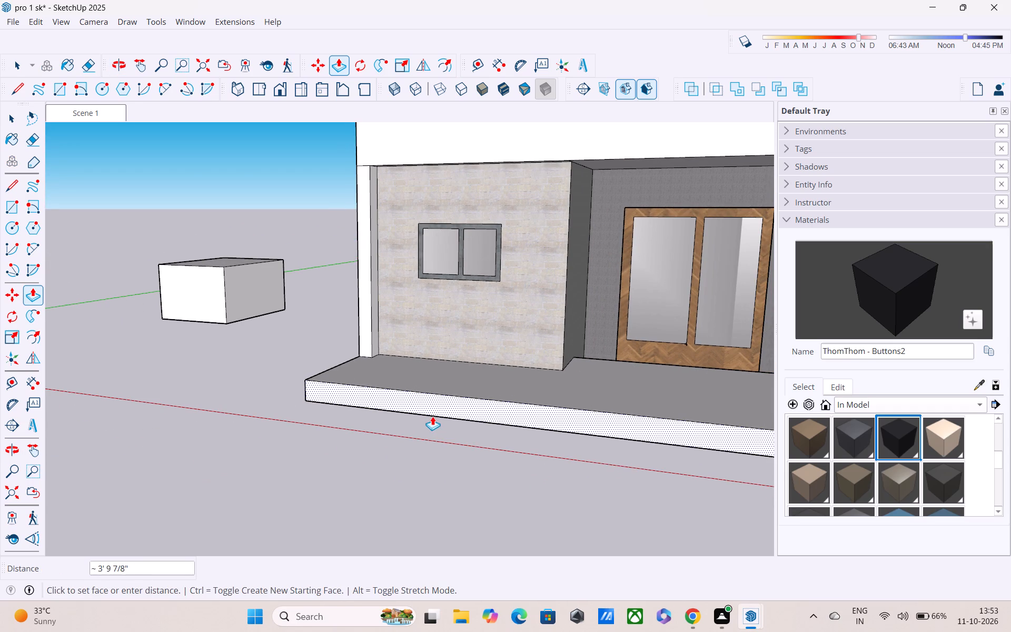
click(426, 441)
middle_drag(469, 404, 473, 494)
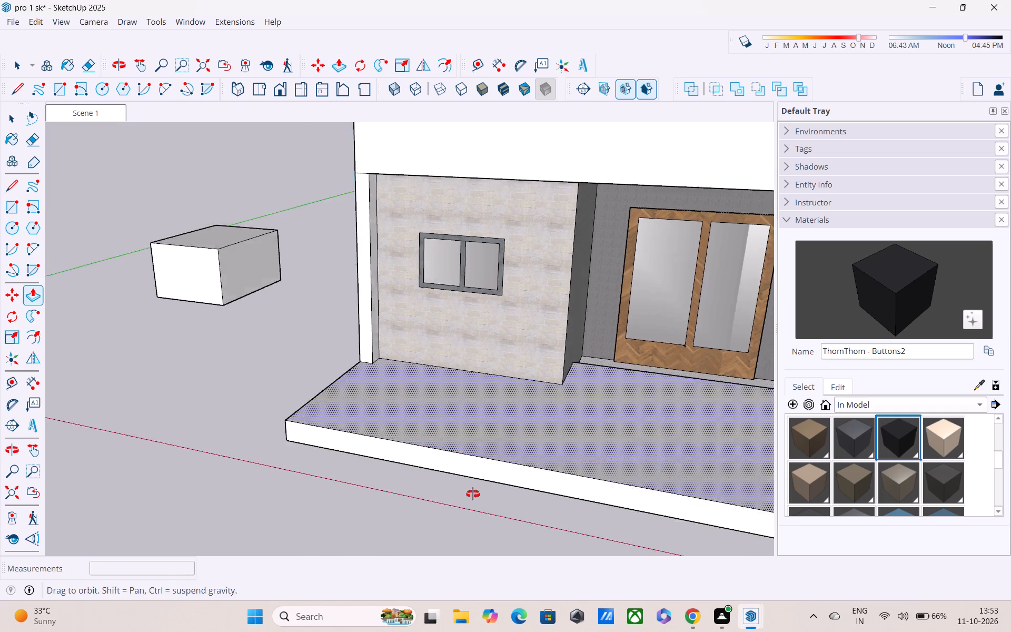
middle_drag(473, 494, 474, 505)
key(Escape)
Start a rectangle on the platform's top face at the foot of the textured wall beside the corner column.
key(r)
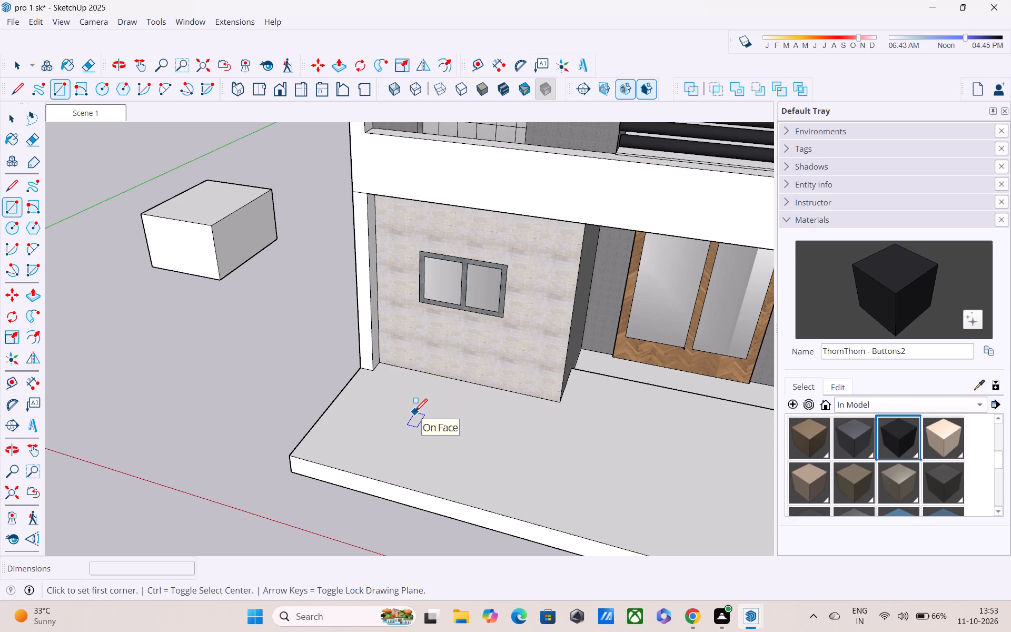
scroll(418, 416, up, 2)
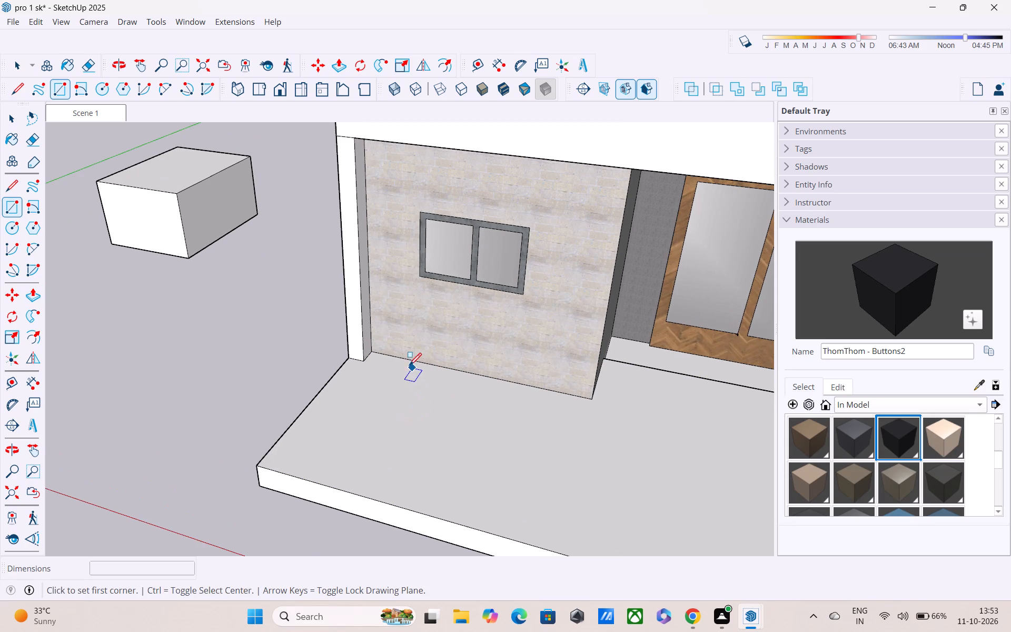
click(378, 355)
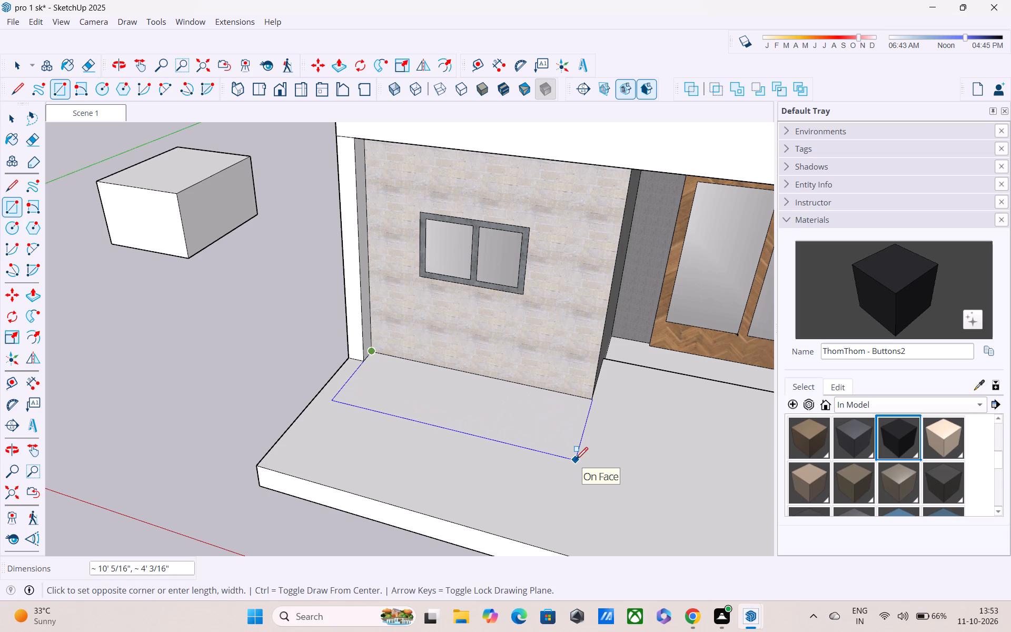
Complete the rectangle at the foot of the stone-textured wall at about 10' 1/2" by 4' 11 1/2".
scroll(576, 461, up, 1)
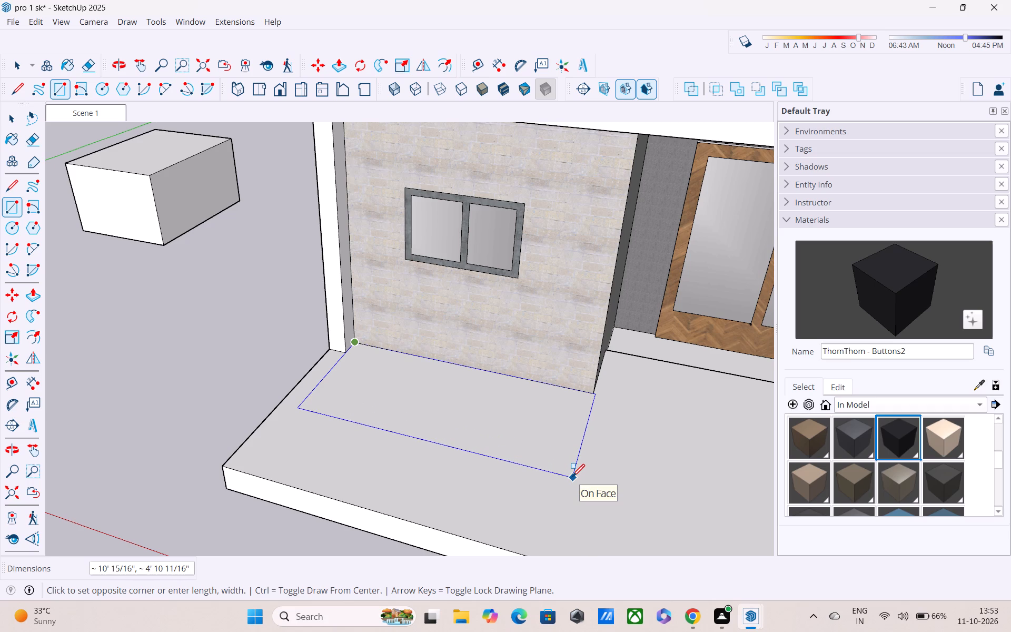
click(571, 479)
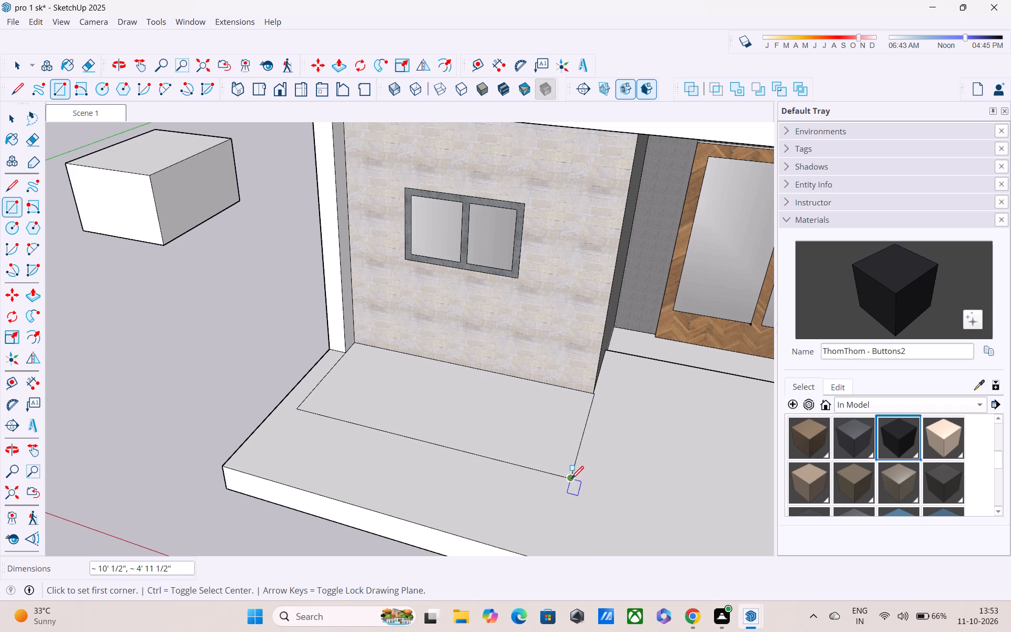
Push the new rectangle about 11 3/16" down into the platform to form a recessed bed below the window.
key(p)
click(557, 431)
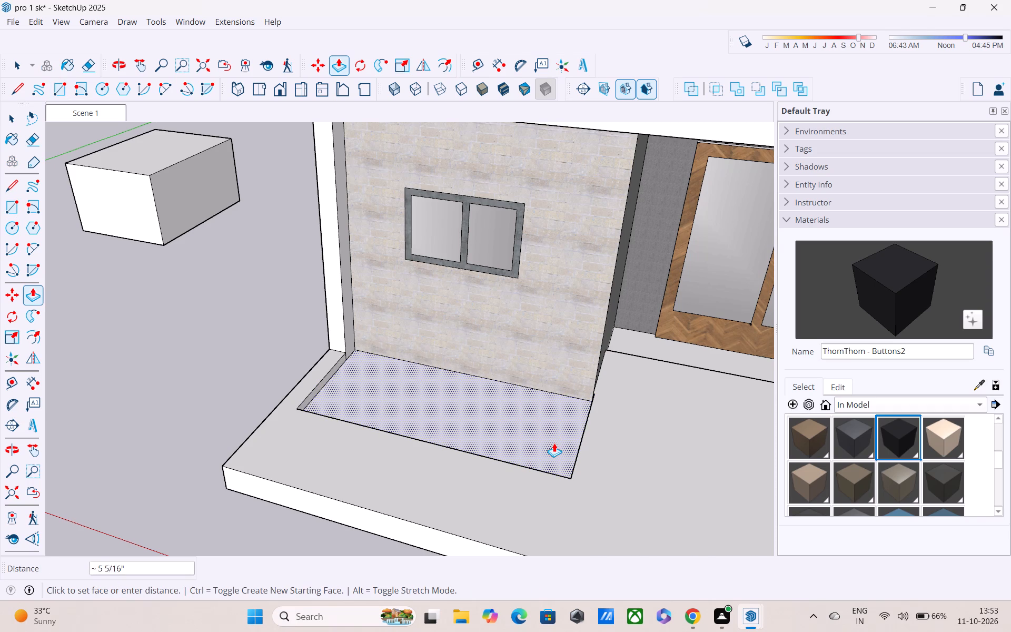
click(553, 451)
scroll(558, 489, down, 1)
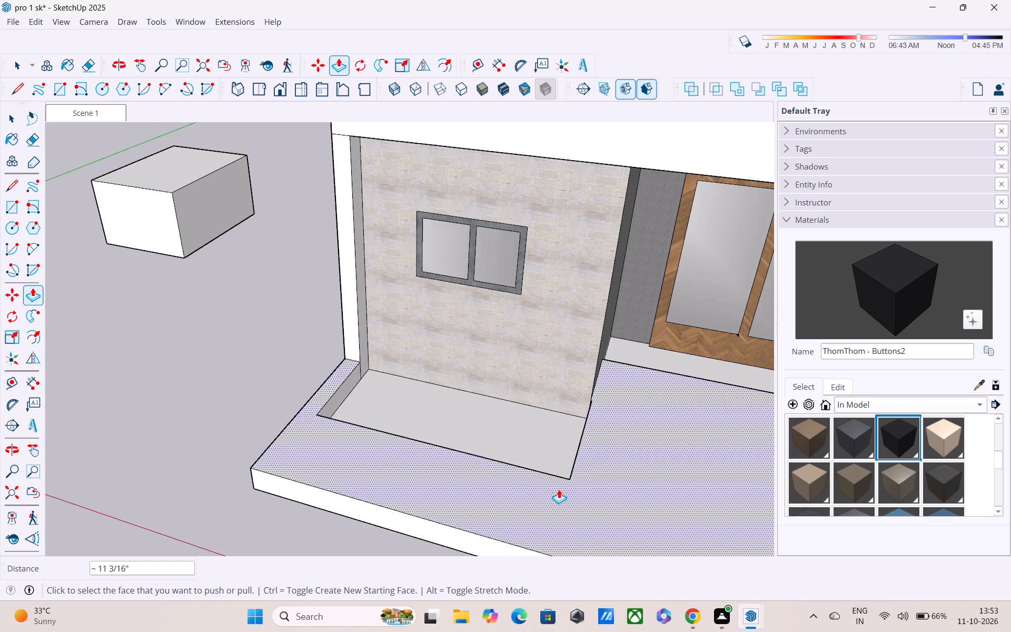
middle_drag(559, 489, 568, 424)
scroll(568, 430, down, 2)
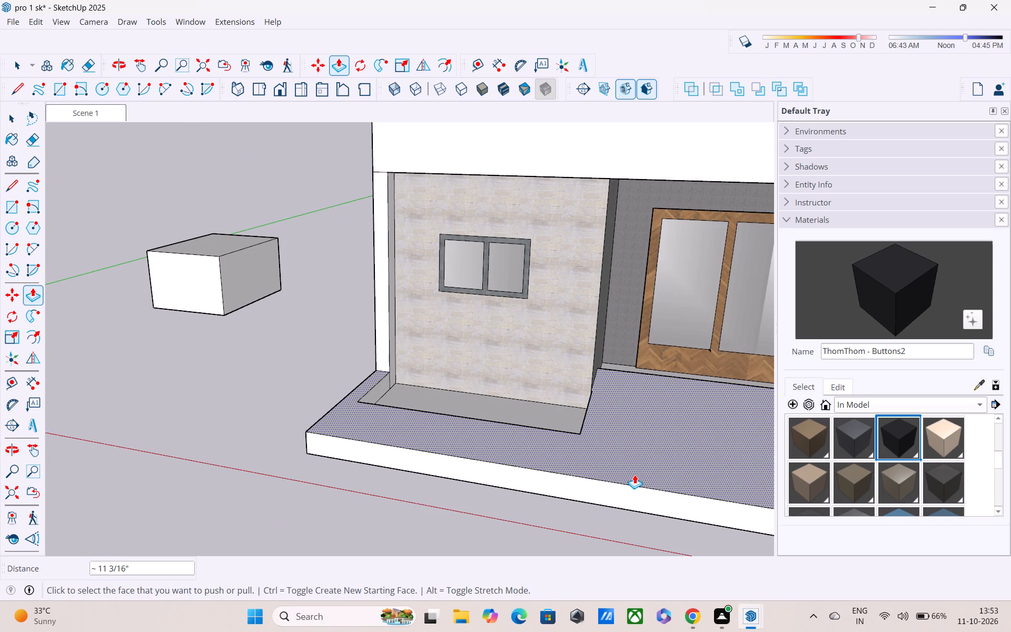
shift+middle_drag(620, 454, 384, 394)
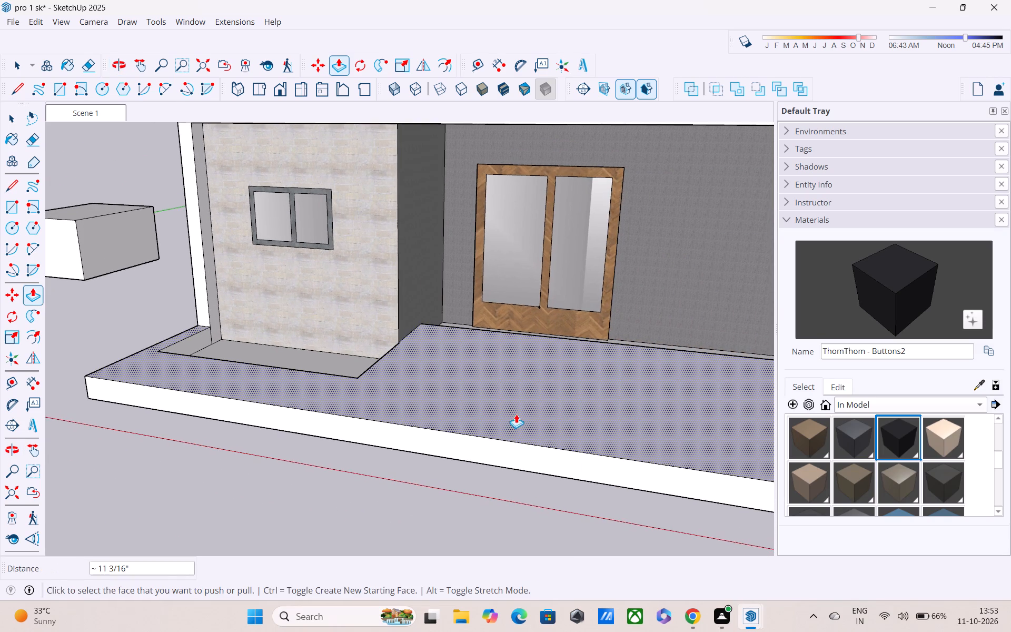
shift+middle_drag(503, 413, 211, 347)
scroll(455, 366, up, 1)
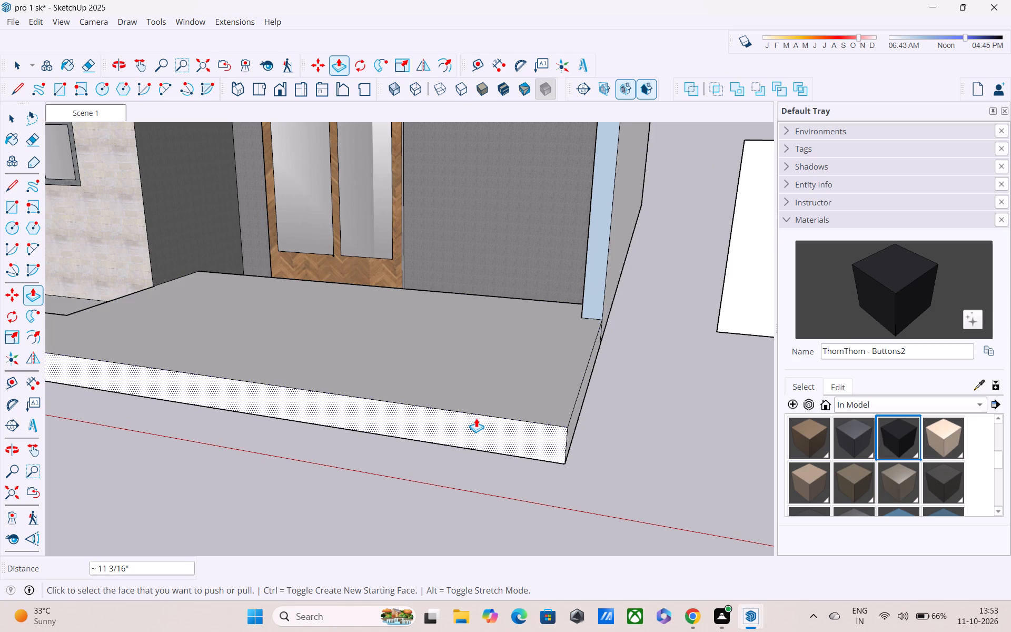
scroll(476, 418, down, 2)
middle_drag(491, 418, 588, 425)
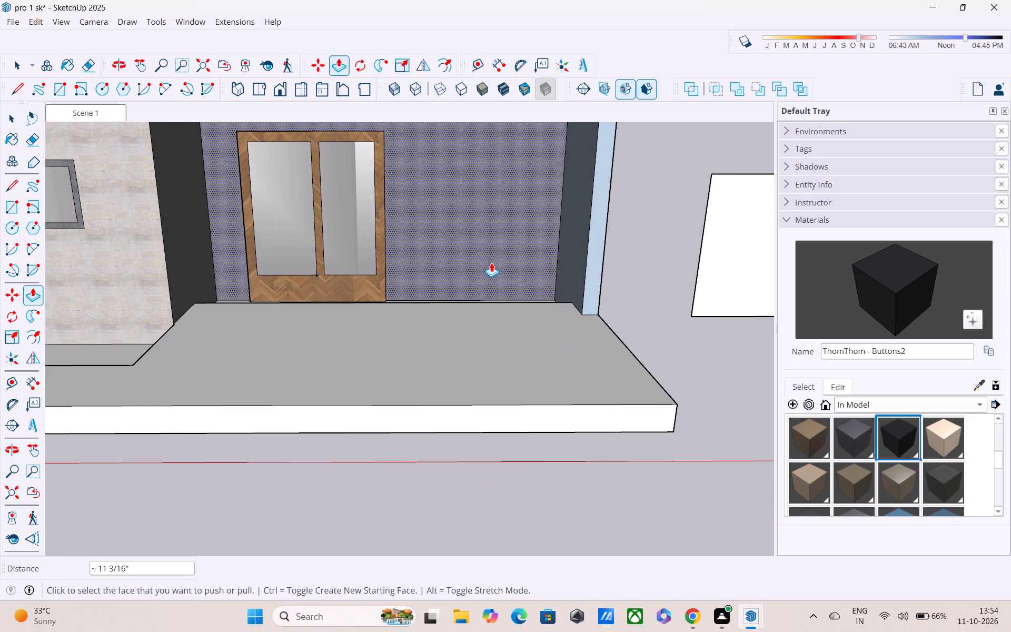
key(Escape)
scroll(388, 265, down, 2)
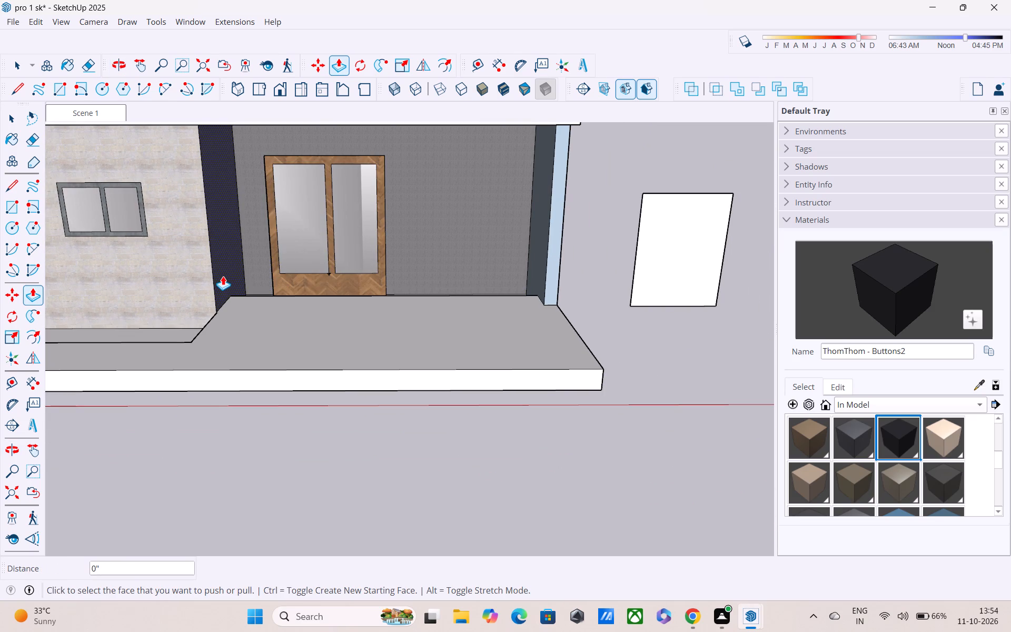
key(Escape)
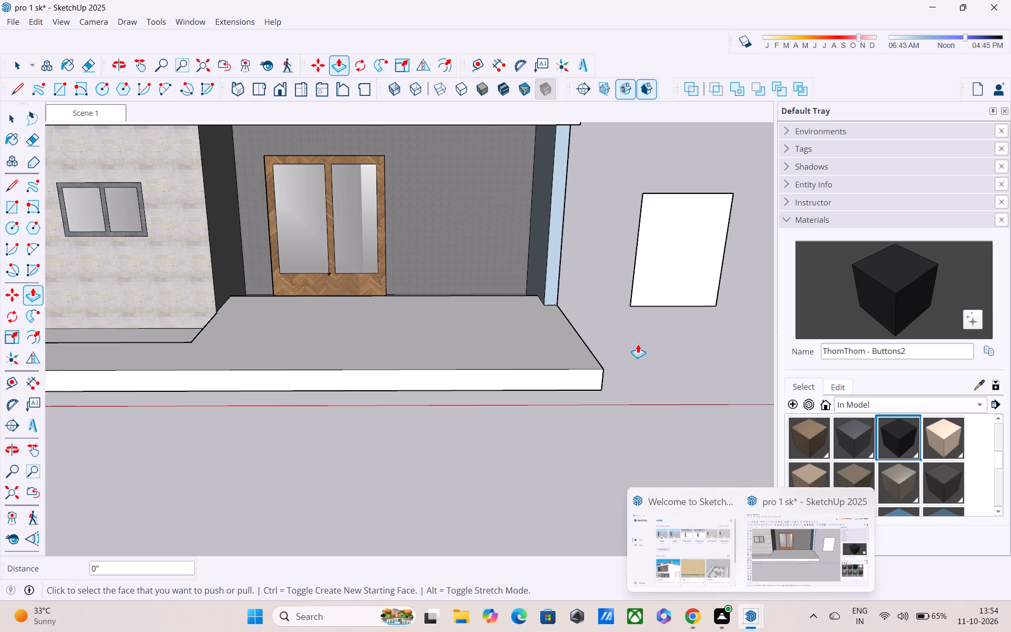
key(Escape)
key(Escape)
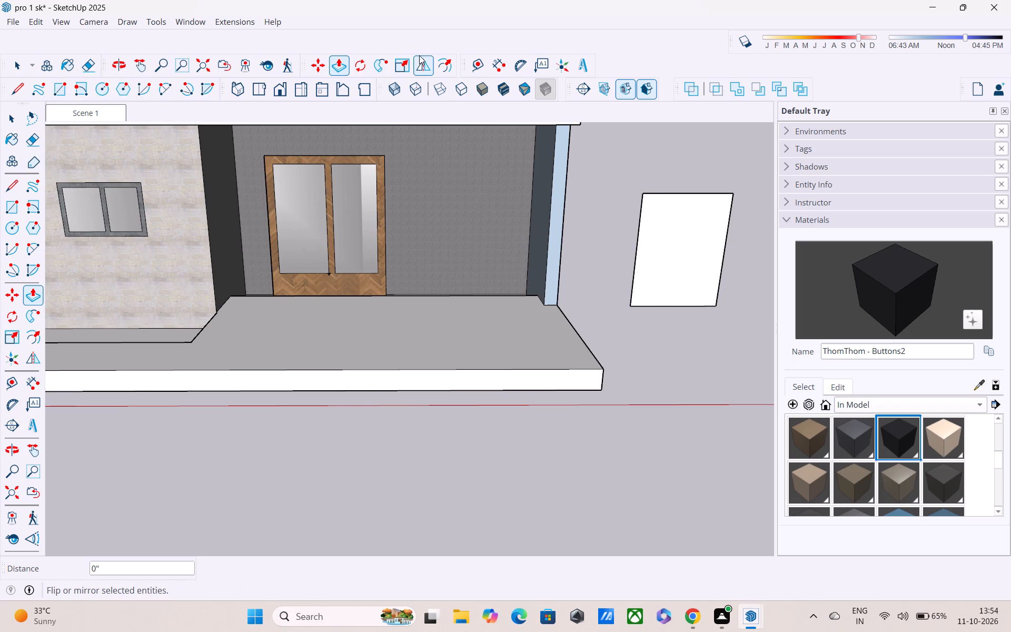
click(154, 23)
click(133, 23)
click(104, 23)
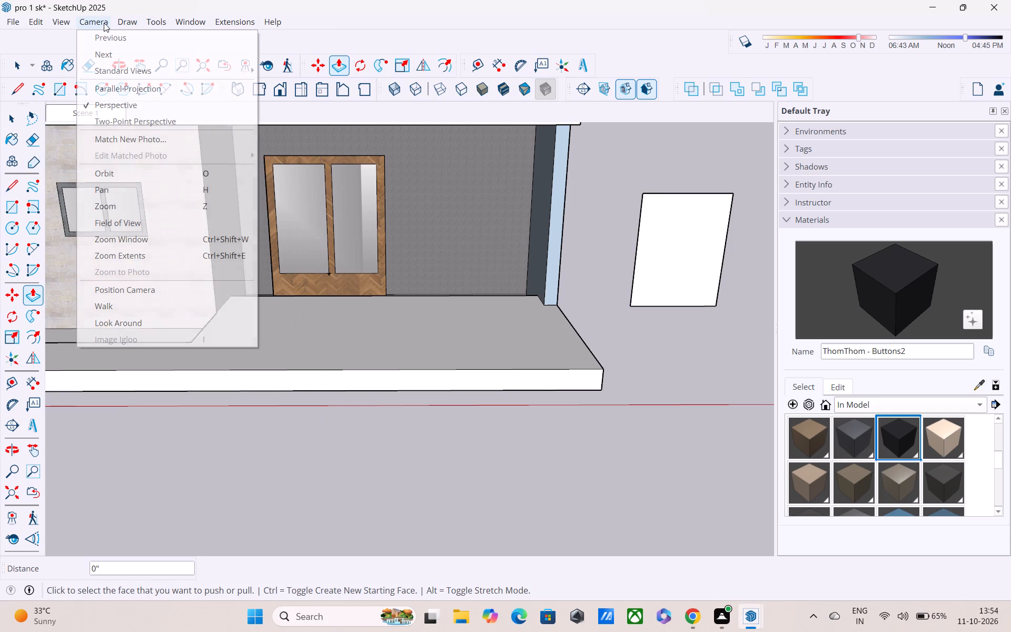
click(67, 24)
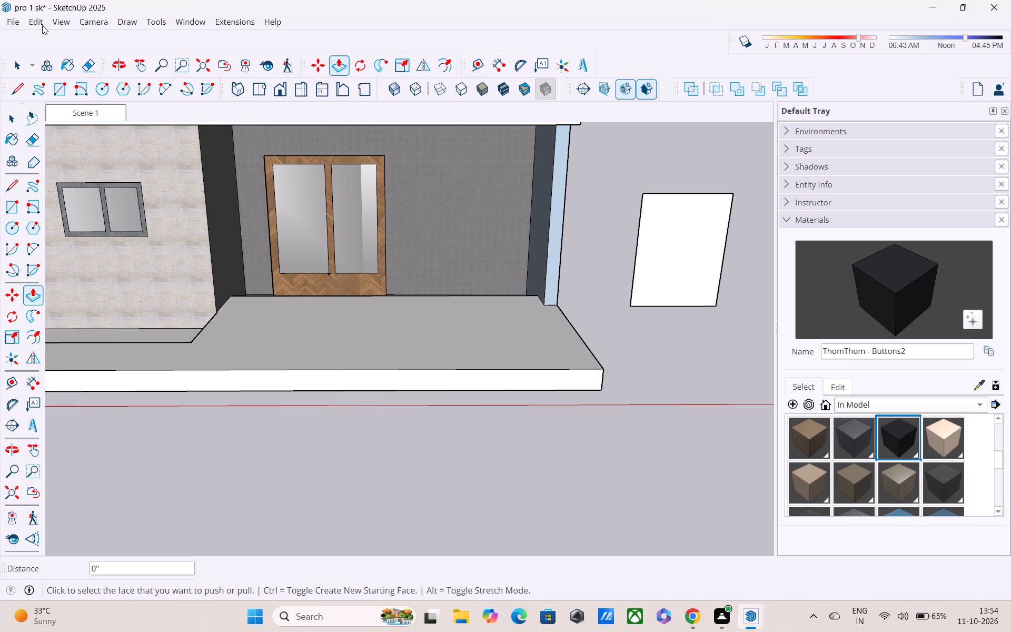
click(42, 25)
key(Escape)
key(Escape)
Reverse the blue-grey front and inner side faces of the end wall on the far side of the door.
key(space)
click(557, 261)
right_click(554, 250)
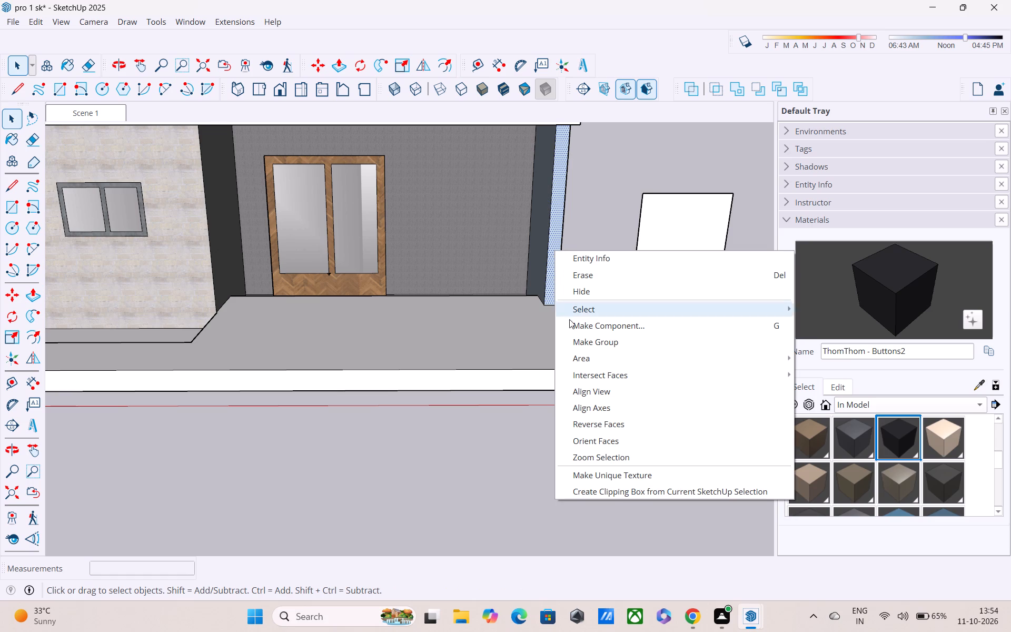
click(589, 428)
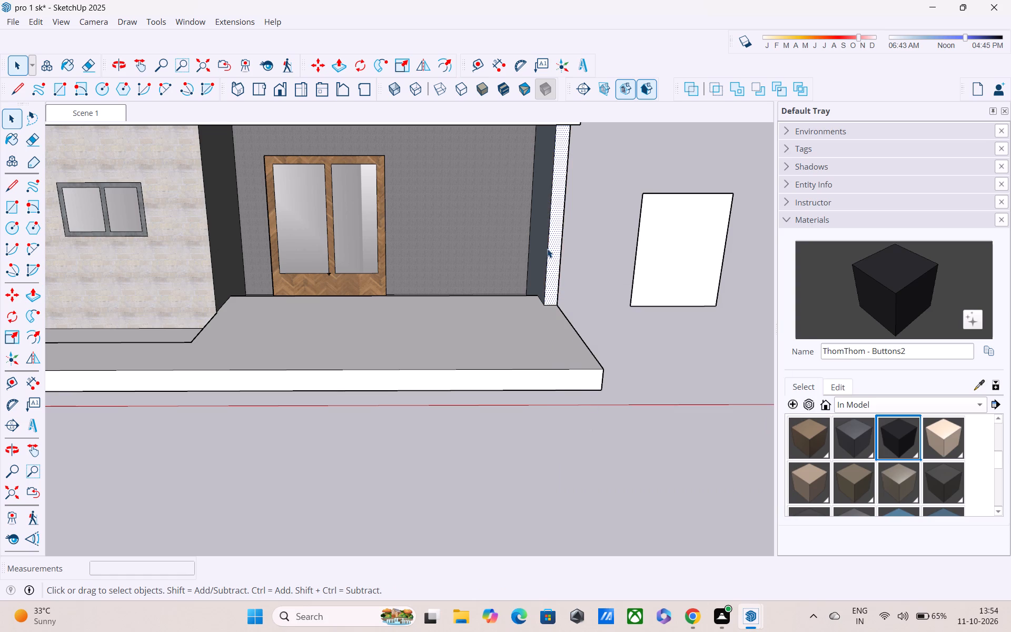
middle_drag(543, 240, 633, 261)
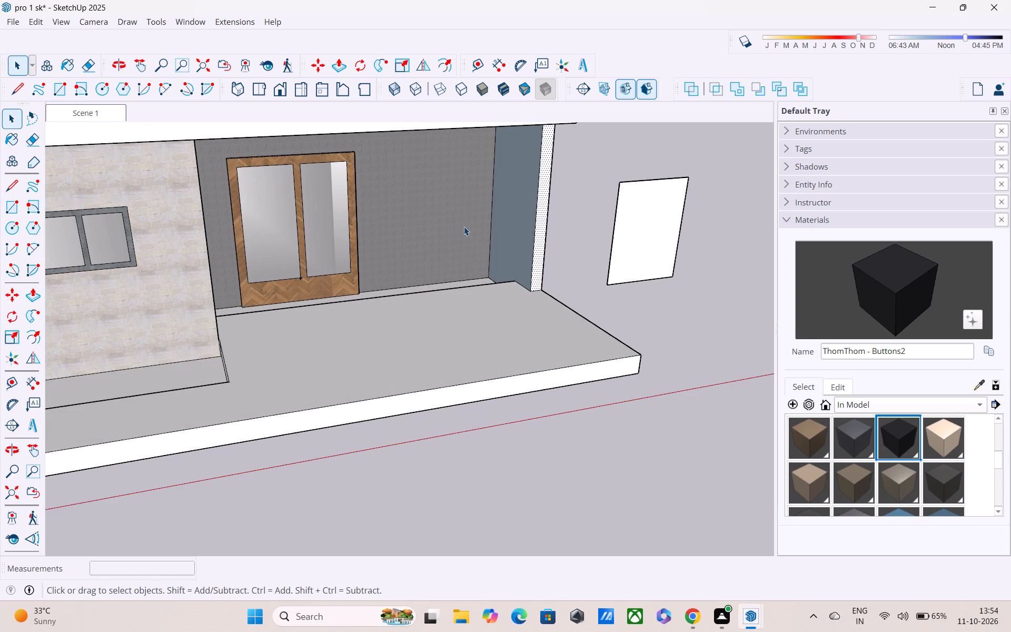
right_click(510, 242)
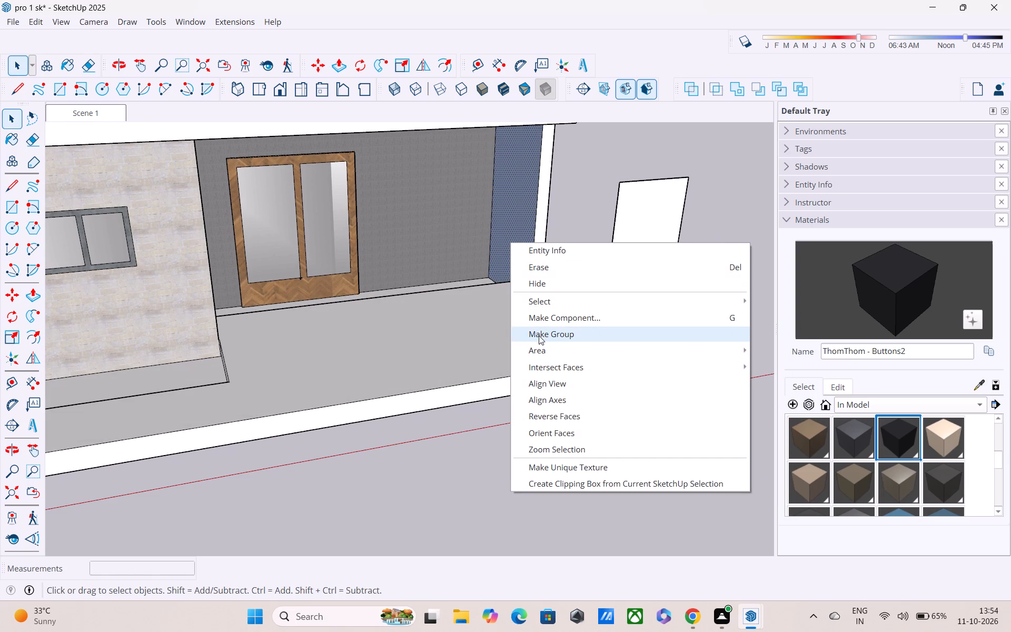
click(540, 411)
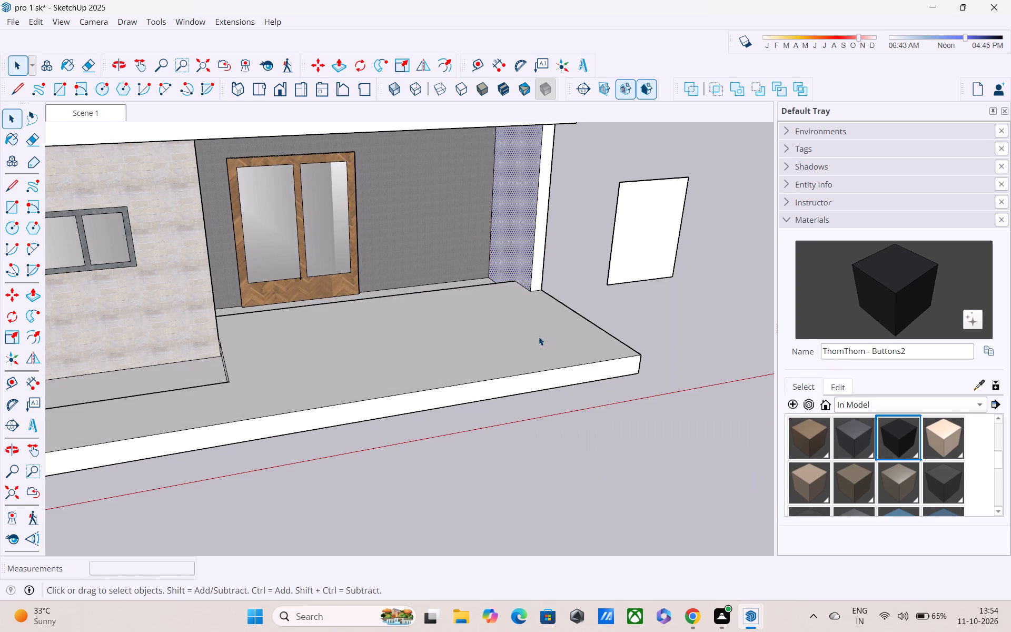
Raise the recessed floor strip along the dark door wall until it is flush with the platform top.
middle_drag(540, 328, 307, 409)
scroll(339, 292, up, 2)
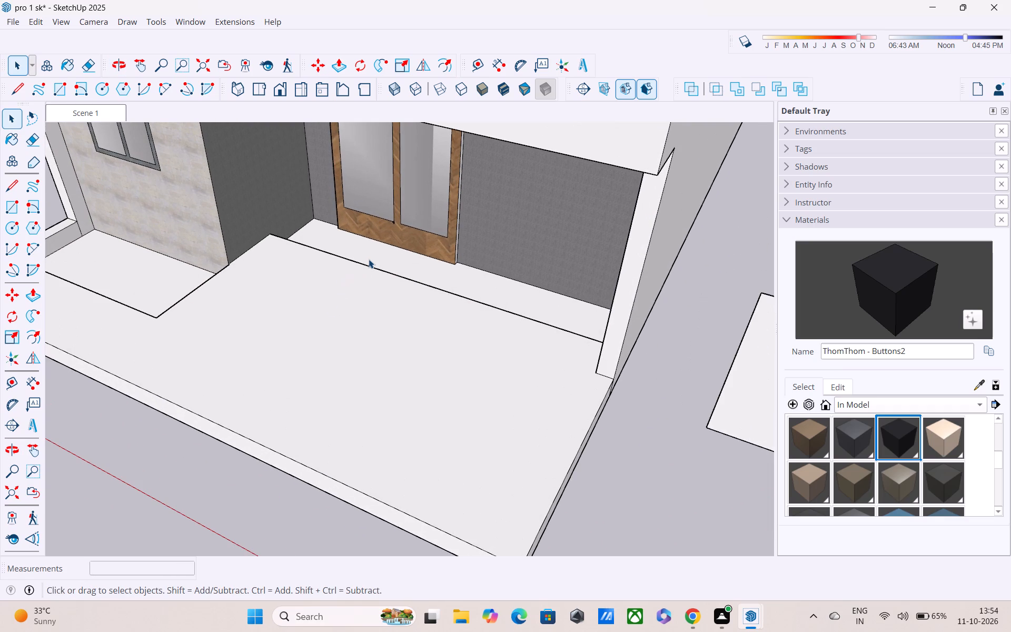
key(p)
click(395, 256)
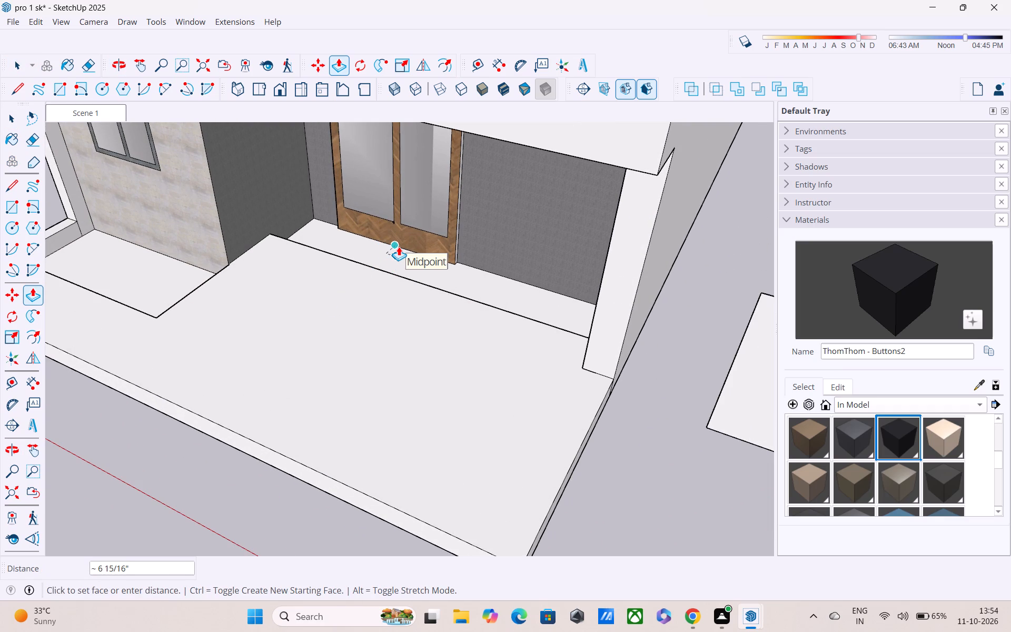
key(Escape)
middle_drag(457, 265, 417, 400)
scroll(427, 337, up, 2)
middle_drag(433, 316, 433, 225)
scroll(433, 281, up, 4)
click(433, 281)
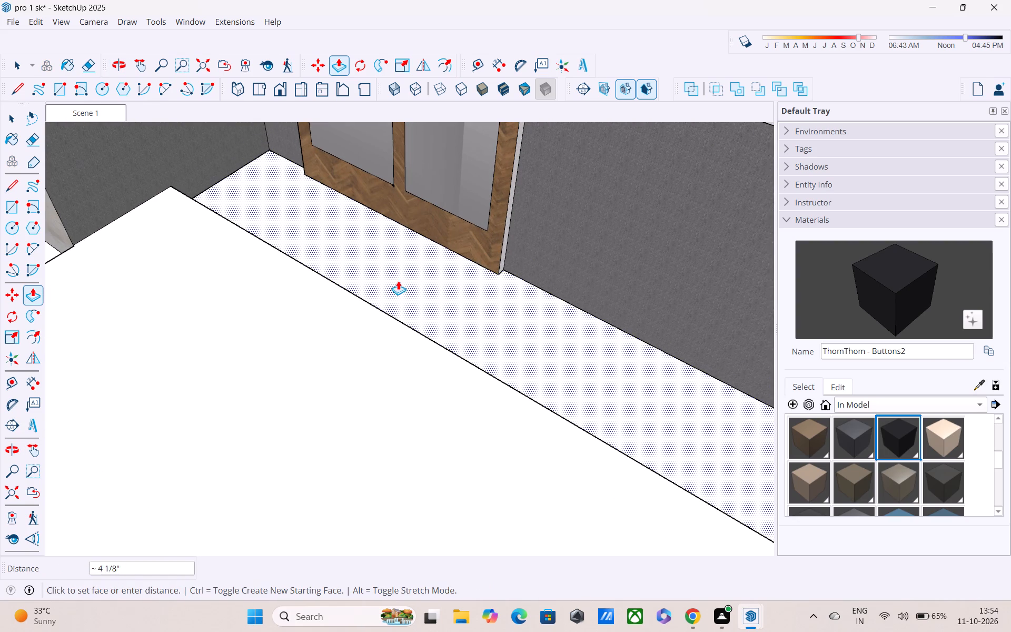
click(323, 300)
middle_drag(347, 292, 466, 164)
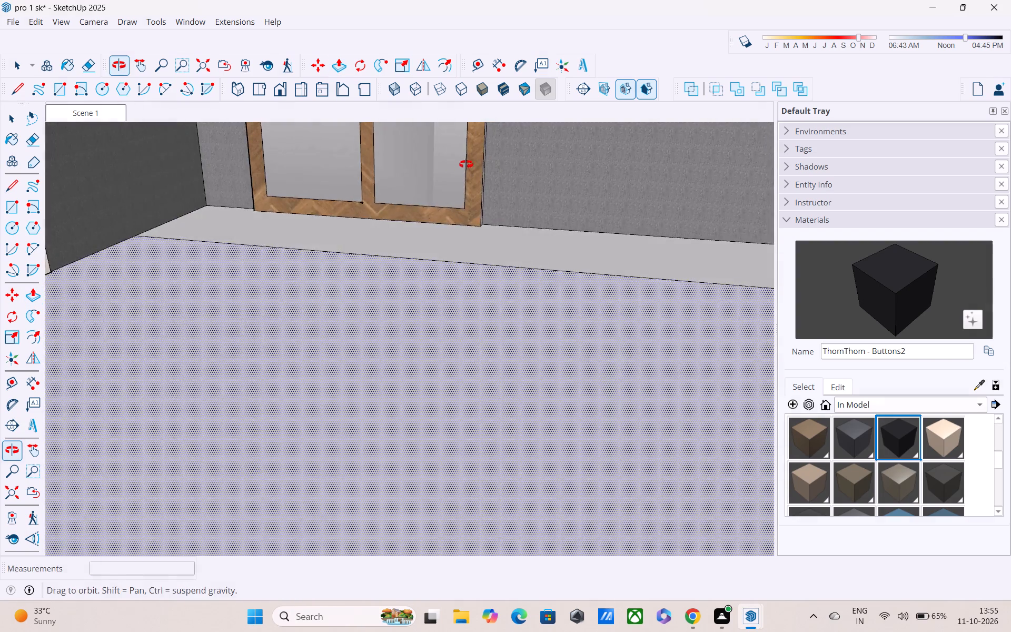
middle_drag(466, 164, 465, 165)
scroll(466, 174, down, 3)
key(Escape)
Erase the seam line between the floor strip in front of the door and the platform.
middle_drag(473, 272, 558, 210)
scroll(558, 210, down, 2)
middle_drag(557, 239, 637, 281)
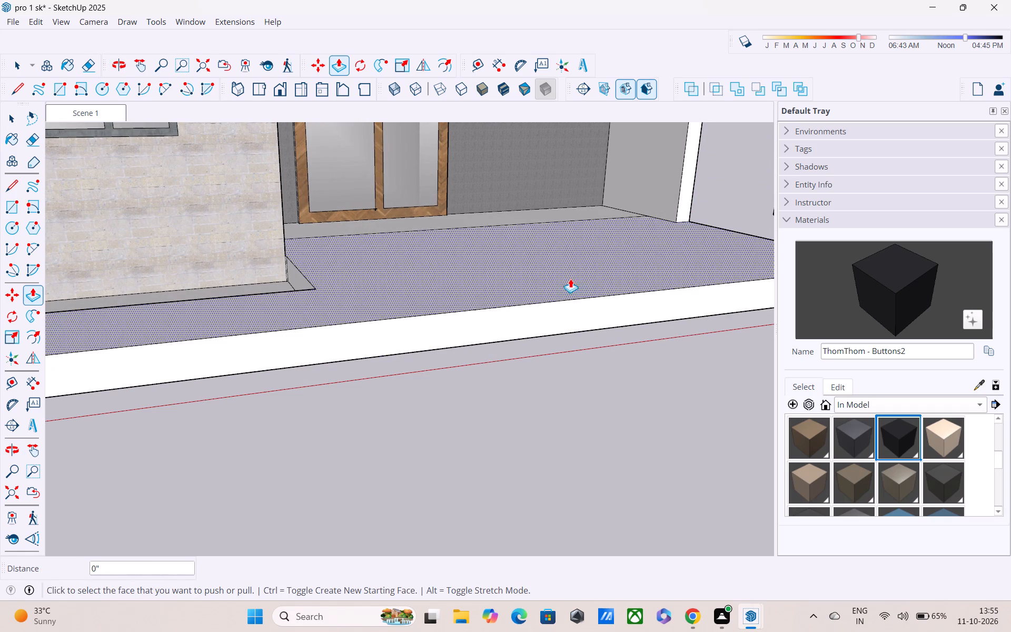
key(Escape)
key(e)
middle_drag(506, 206, 510, 298)
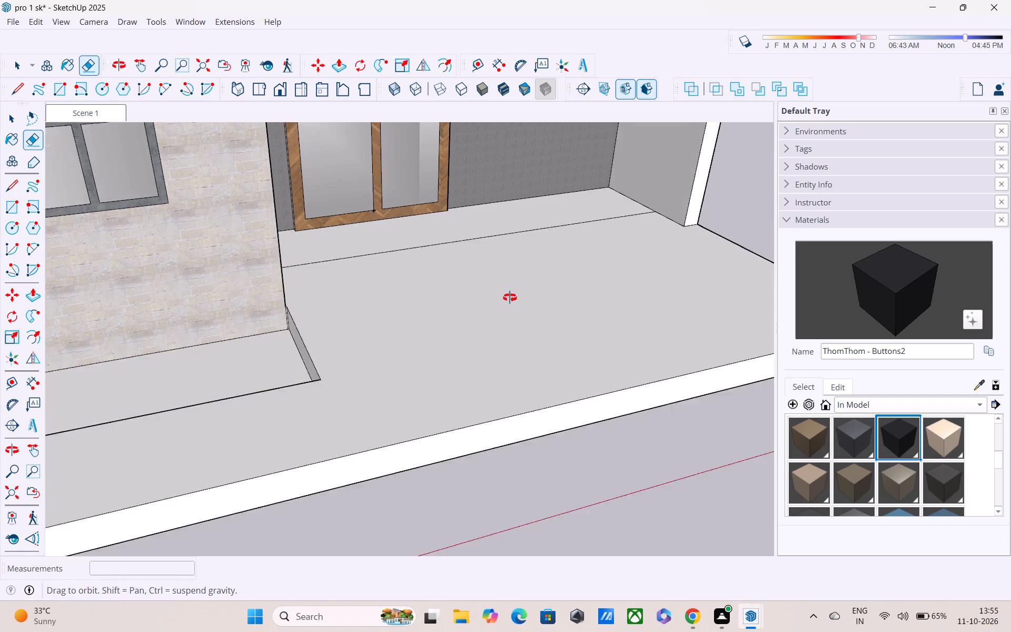
middle_drag(510, 298, 510, 303)
scroll(499, 273, up, 2)
click(493, 242)
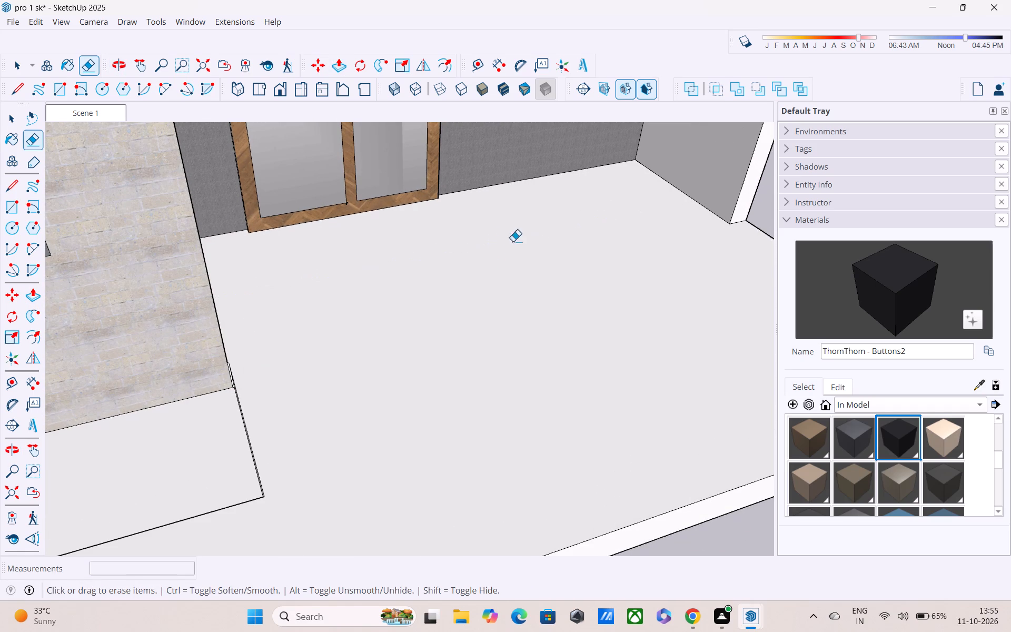
Erase the short edge at the base of the corner column where it meets the recessed bed's side.
middle_drag(625, 240, 507, 269)
scroll(495, 263, up, 1)
scroll(494, 263, down, 3)
scroll(328, 327, down, 1)
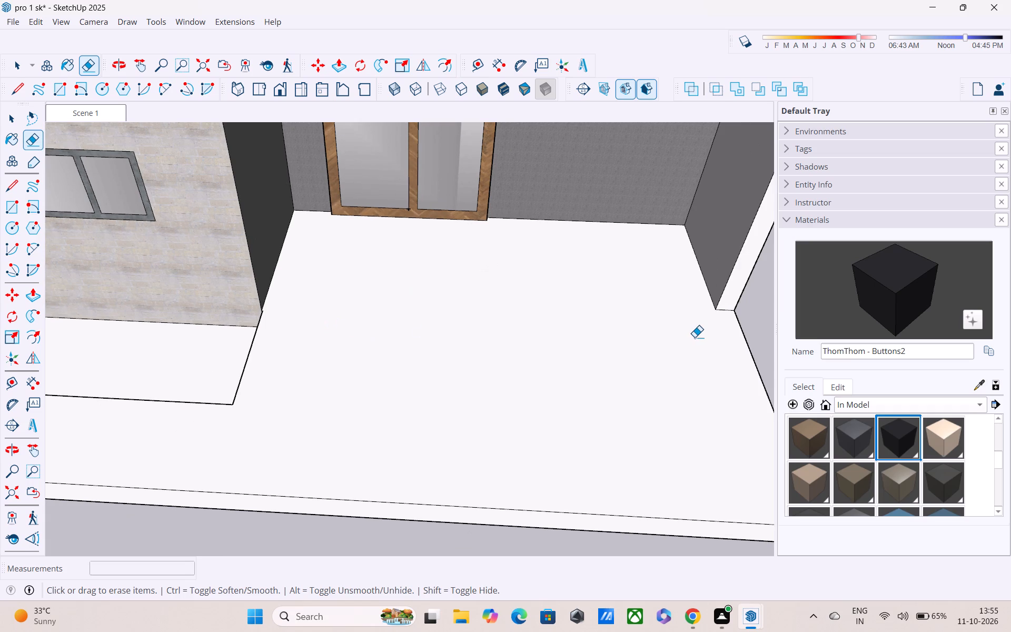
scroll(696, 337, down, 2)
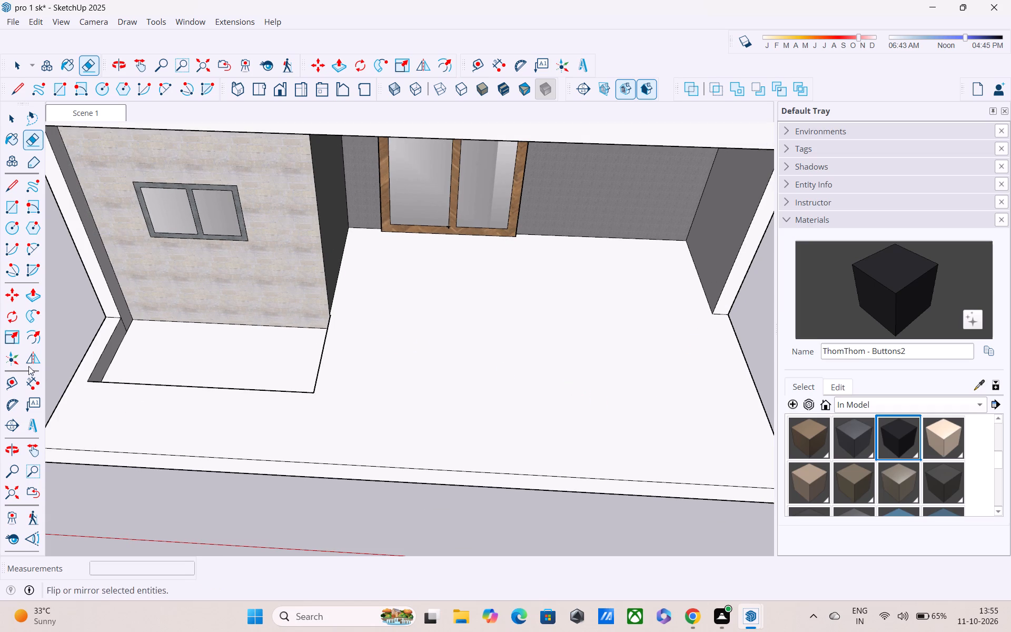
scroll(94, 311, up, 4)
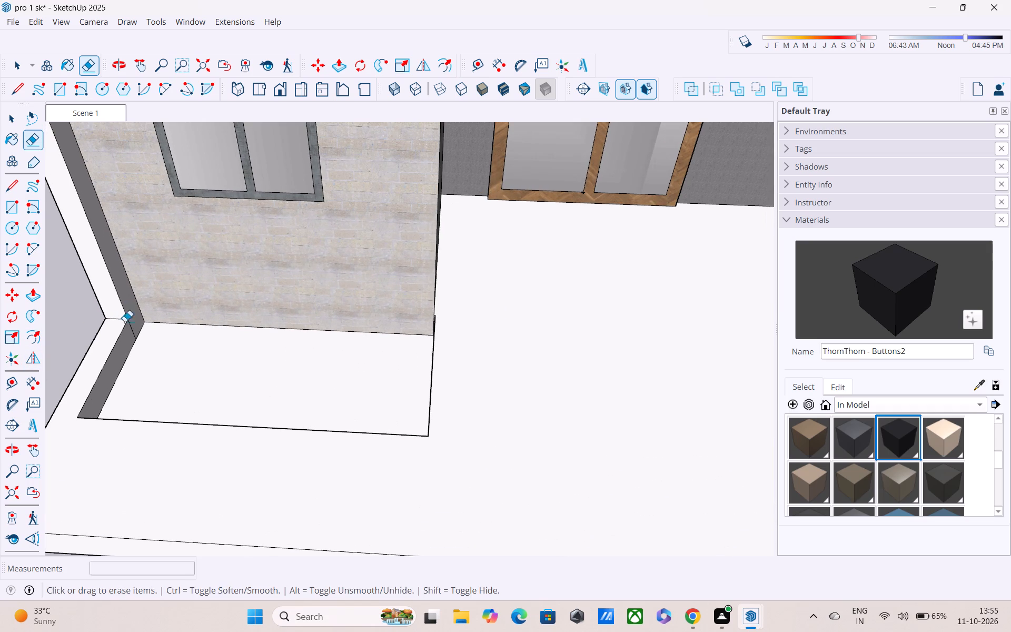
scroll(140, 331, up, 3)
click(131, 330)
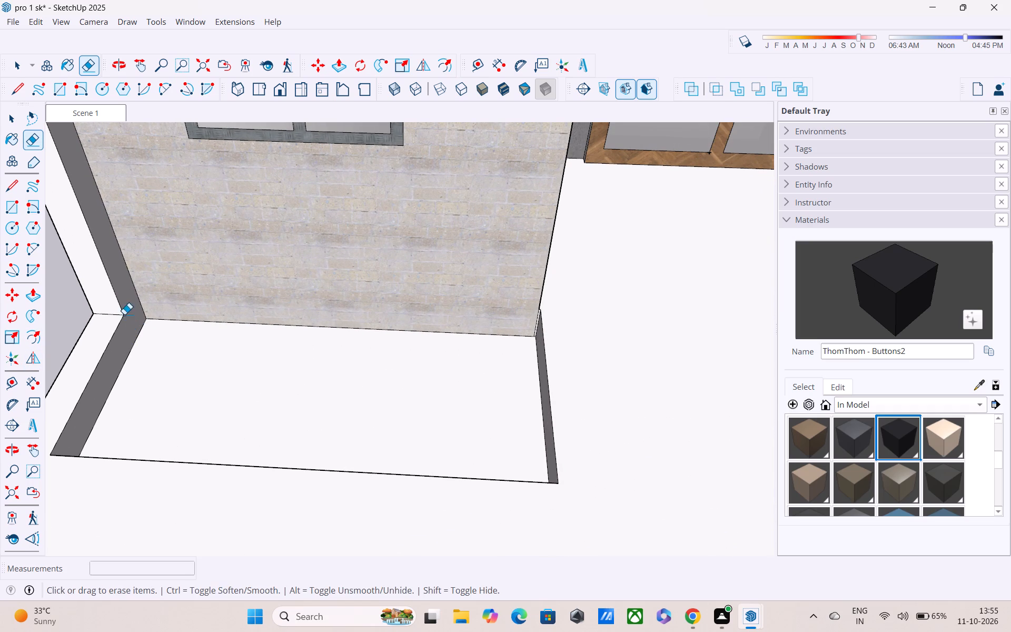
Collapse the Materials section of the tray.
scroll(116, 317, down, 3)
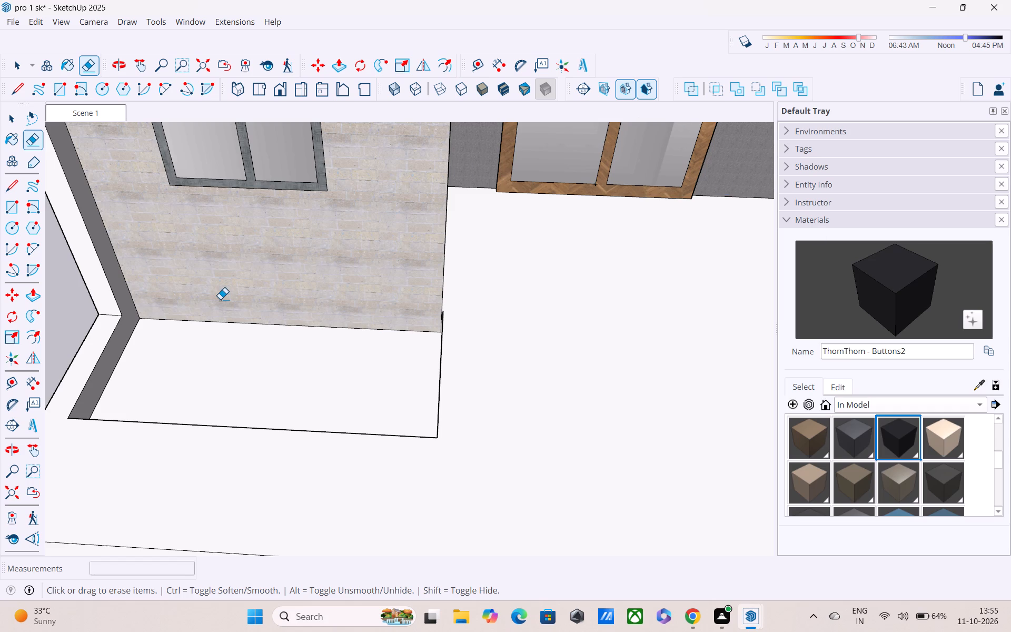
scroll(220, 299, down, 2)
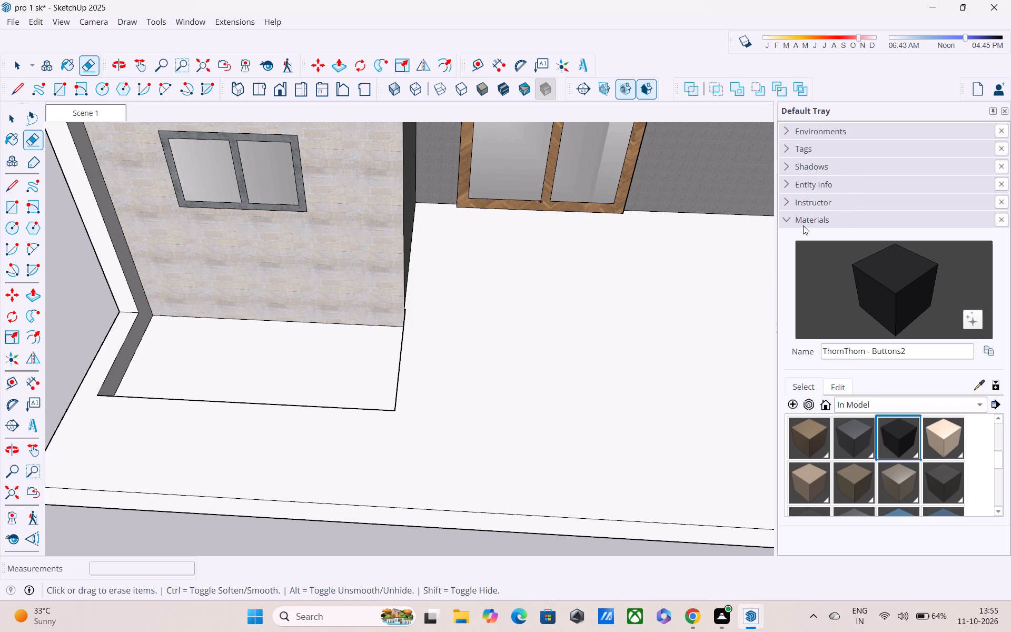
click(783, 213)
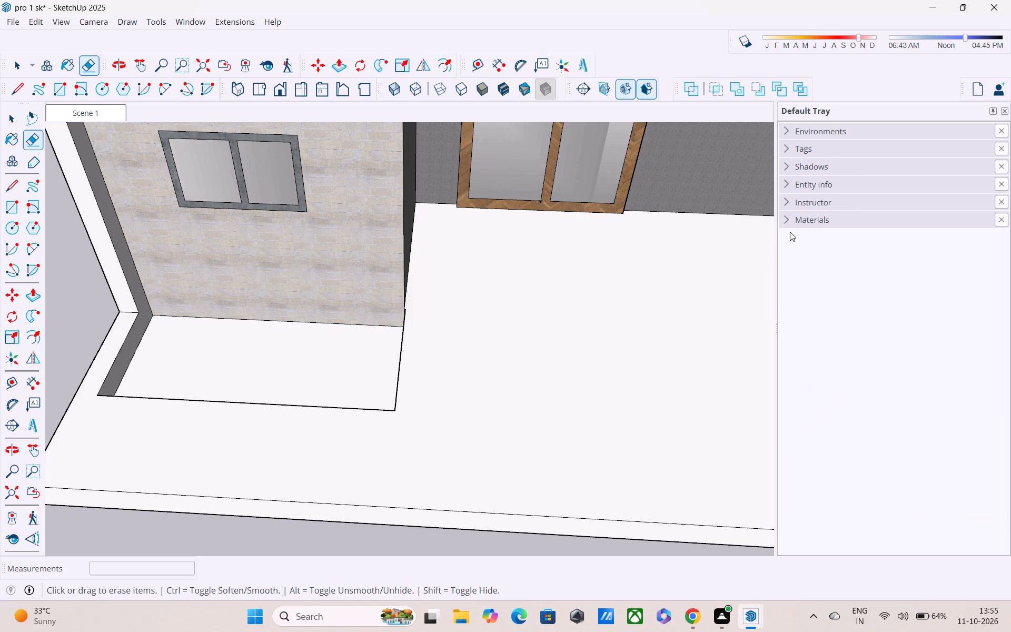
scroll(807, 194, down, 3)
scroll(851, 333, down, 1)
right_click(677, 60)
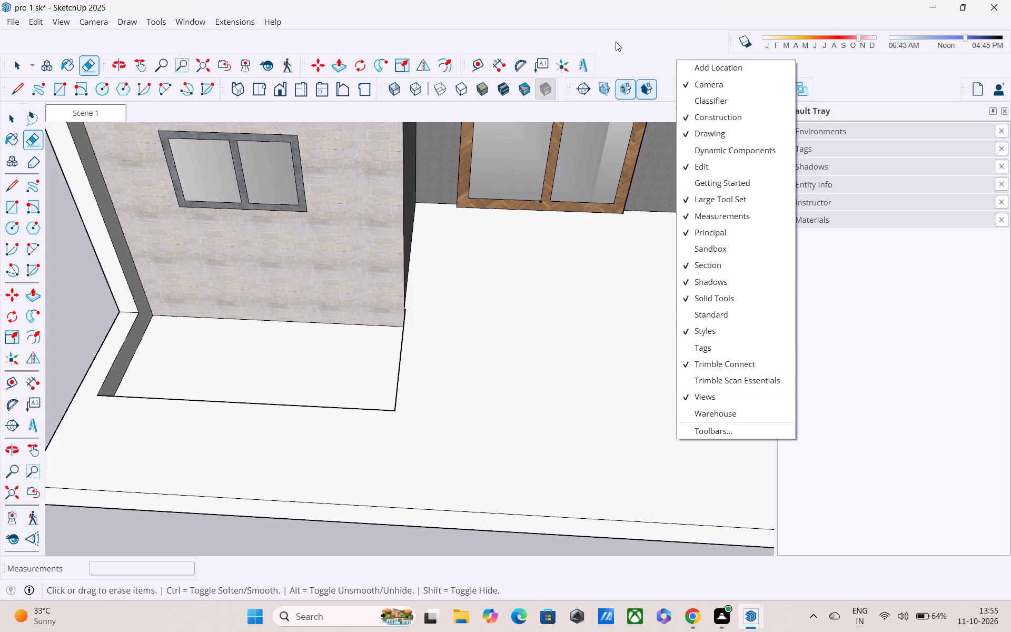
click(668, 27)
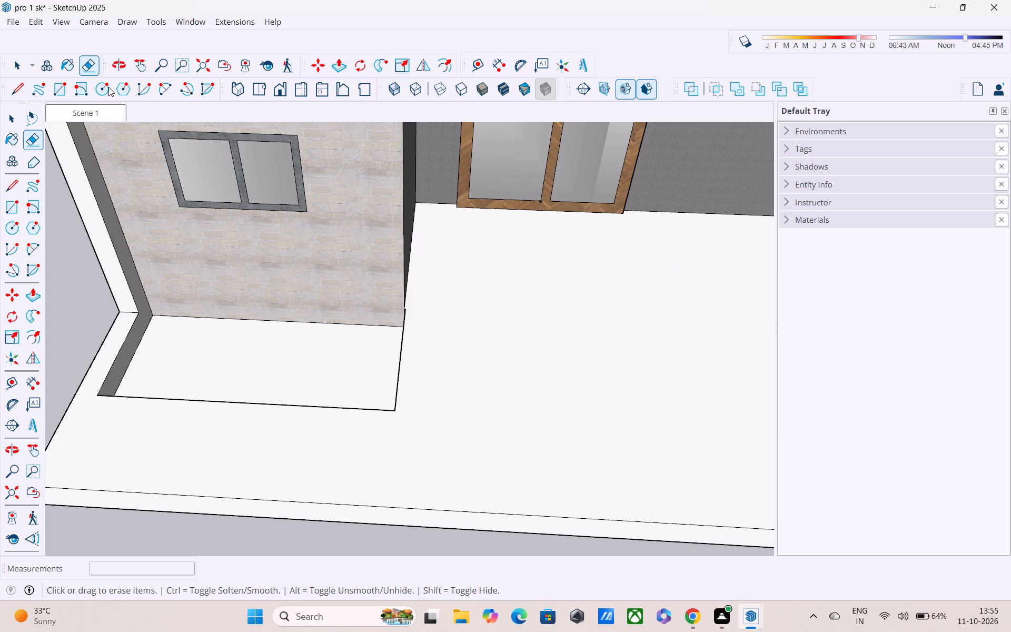
Add the Components section to the default tray.
click(130, 20)
click(148, 16)
click(148, 16)
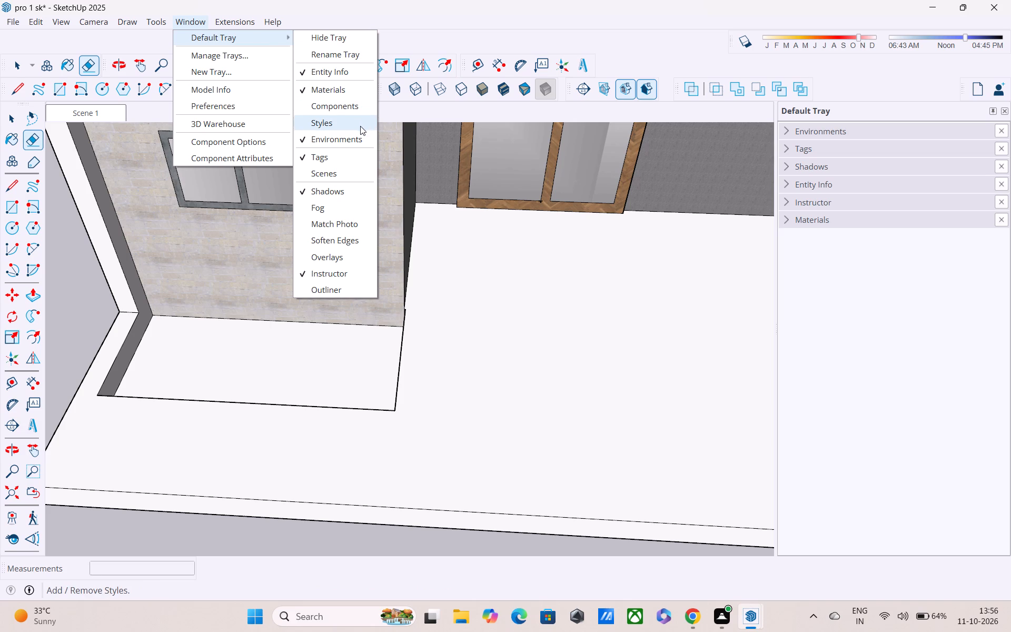
click(353, 108)
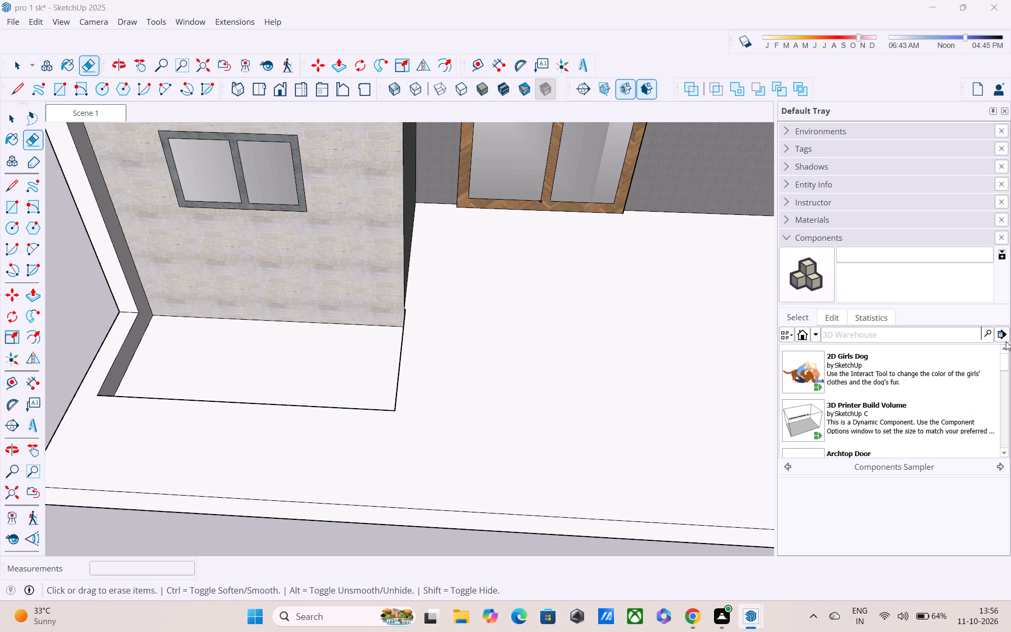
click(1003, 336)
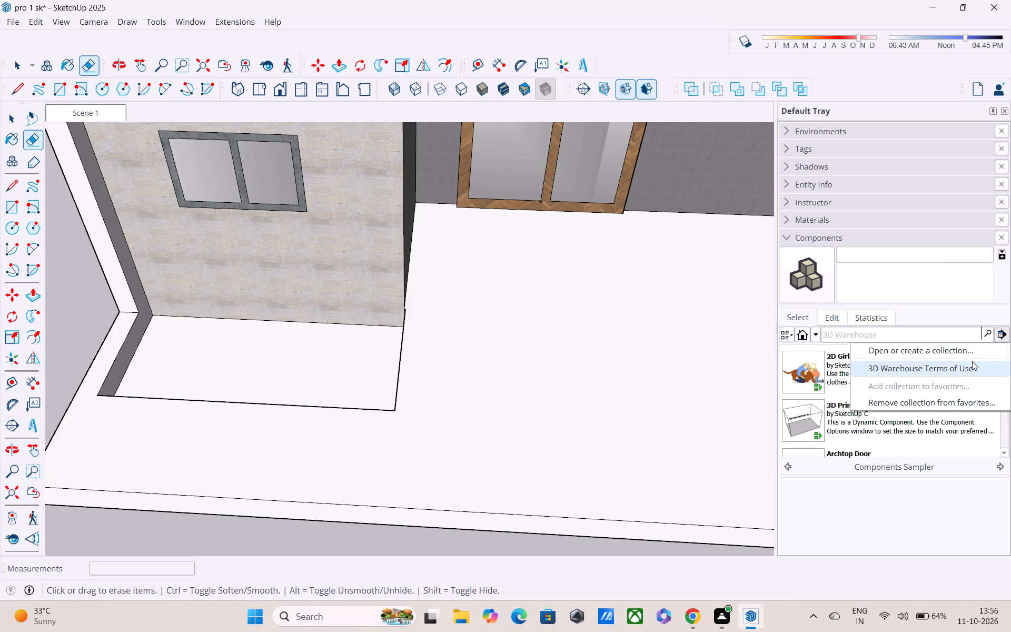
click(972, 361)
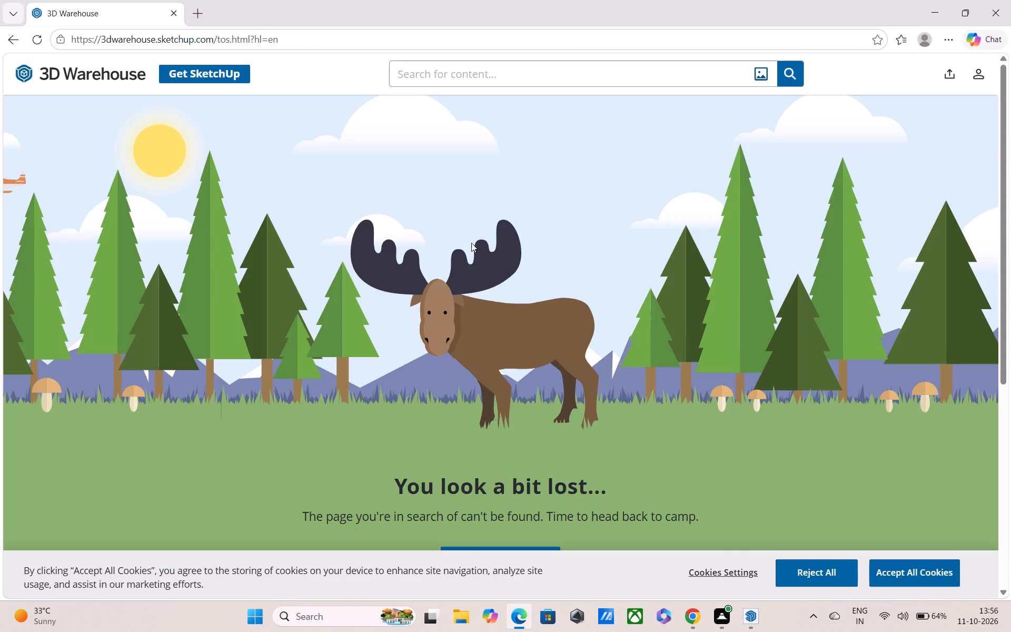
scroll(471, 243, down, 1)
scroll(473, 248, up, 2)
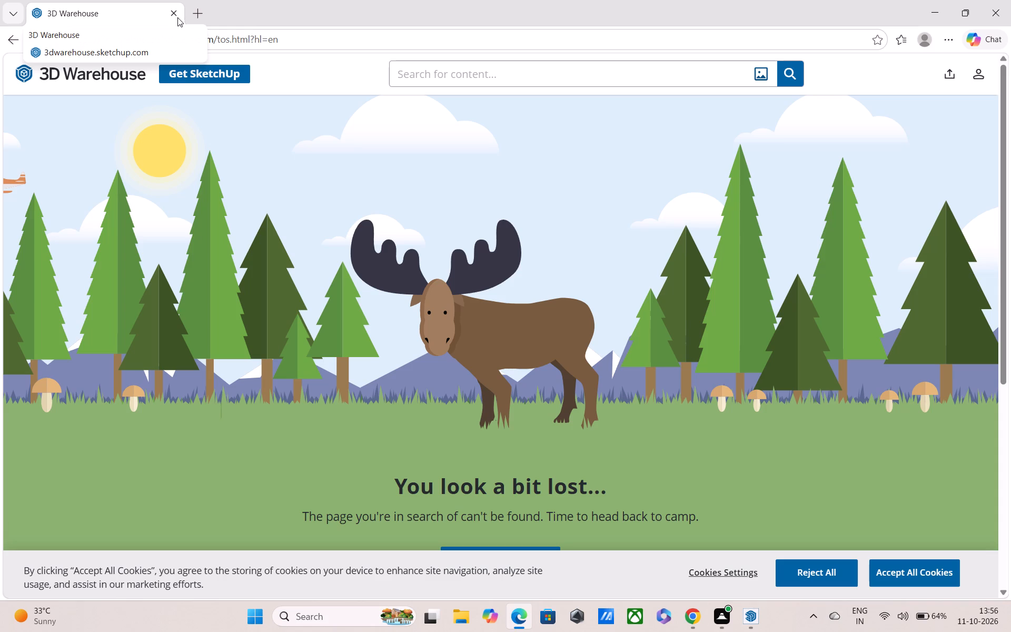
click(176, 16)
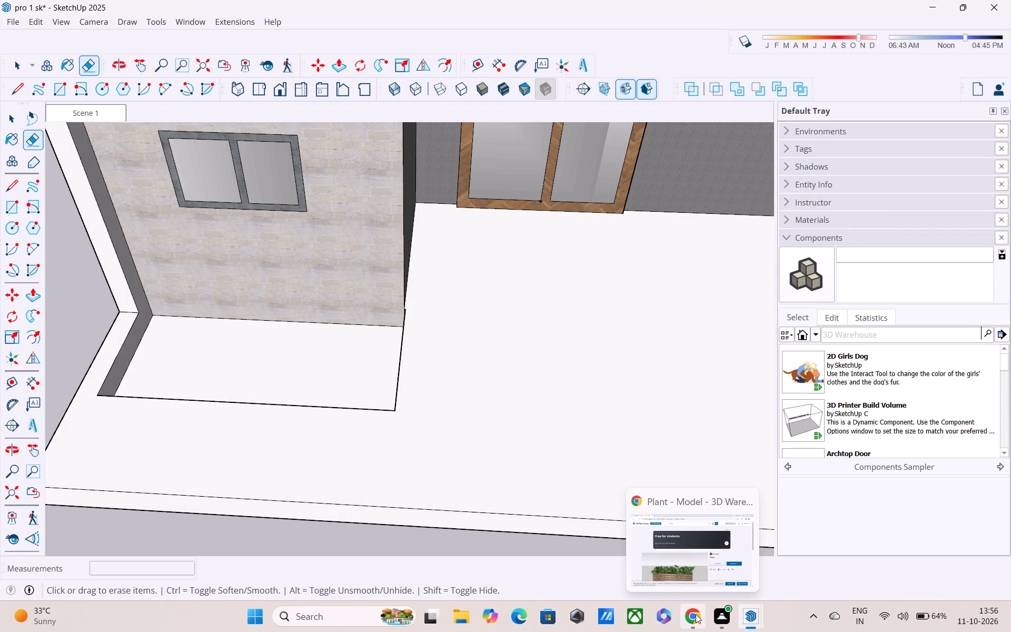
Switch to Chrome and open the downloaded model climbing+plant (1).skp in SketchUp.
click(697, 572)
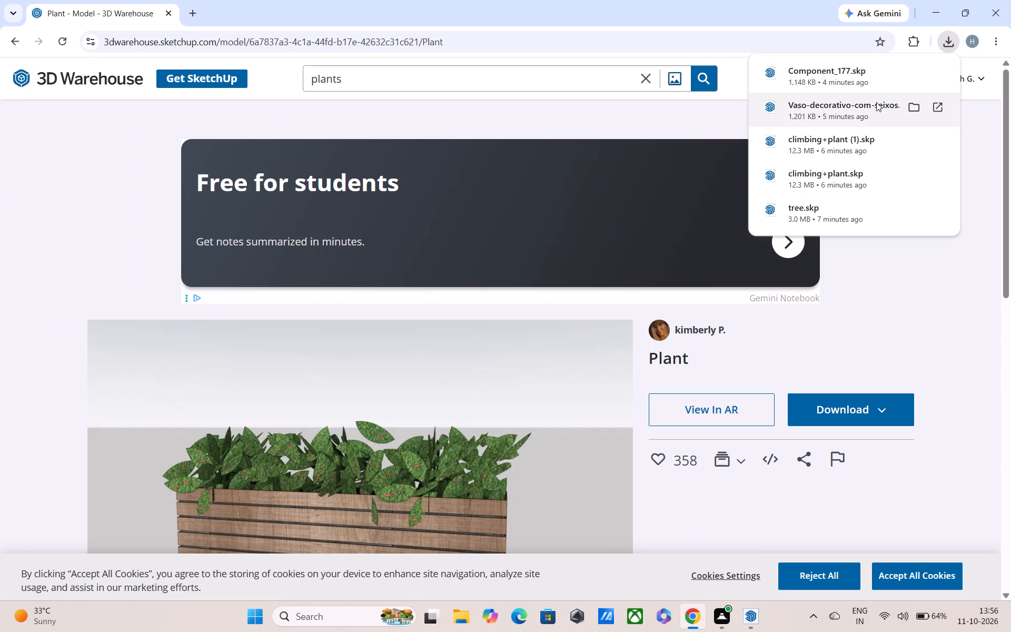
click(830, 142)
scroll(668, 164, down, 2)
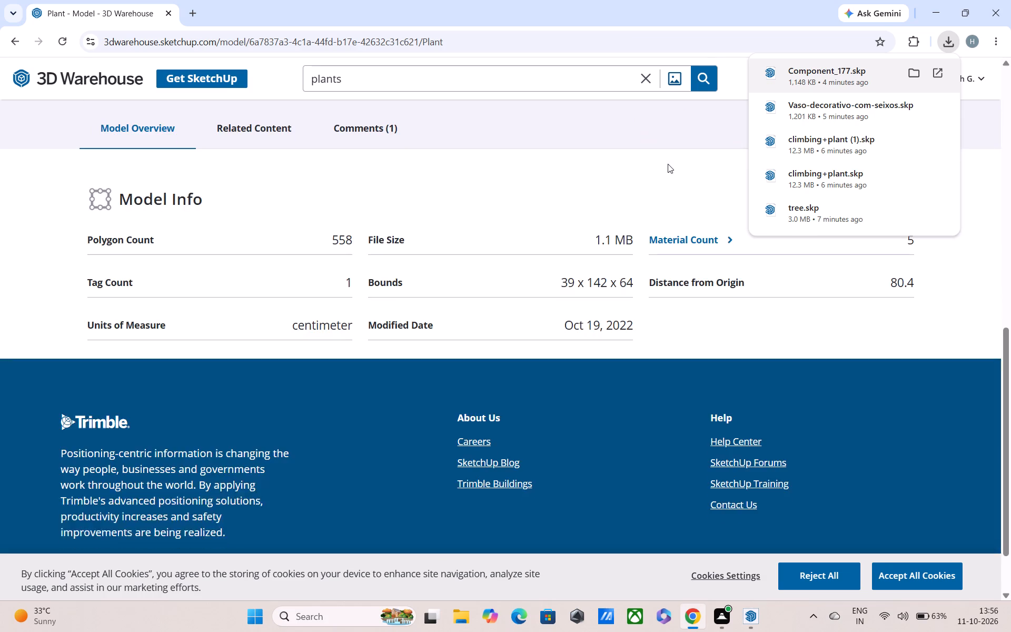
scroll(668, 164, up, 2)
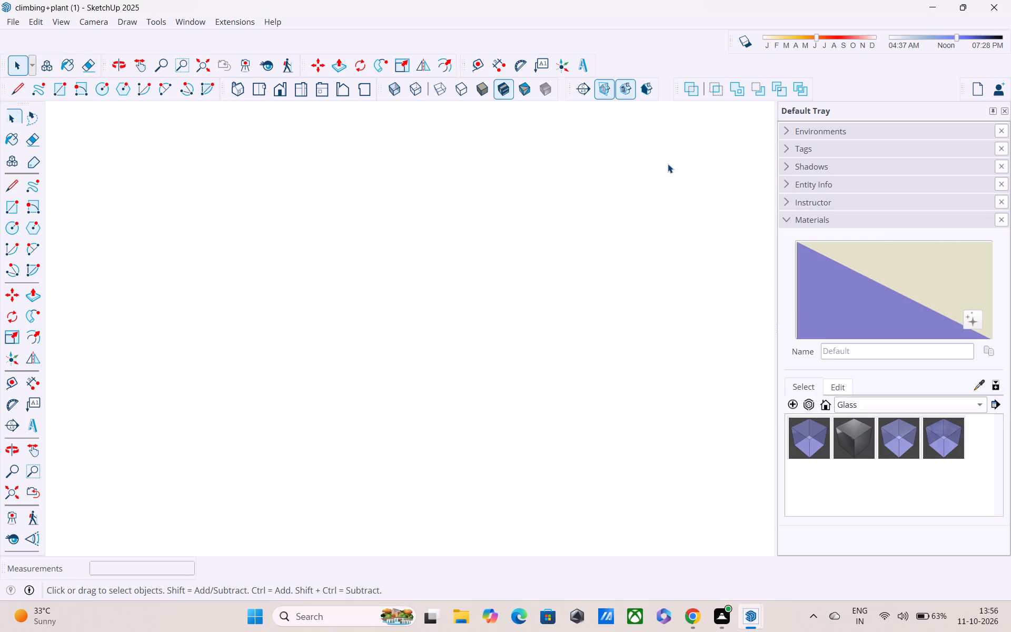
Rotate the leaf component of the climbing plant 330° about the vertical axis, and end with nothing selected.
scroll(501, 181, down, 4)
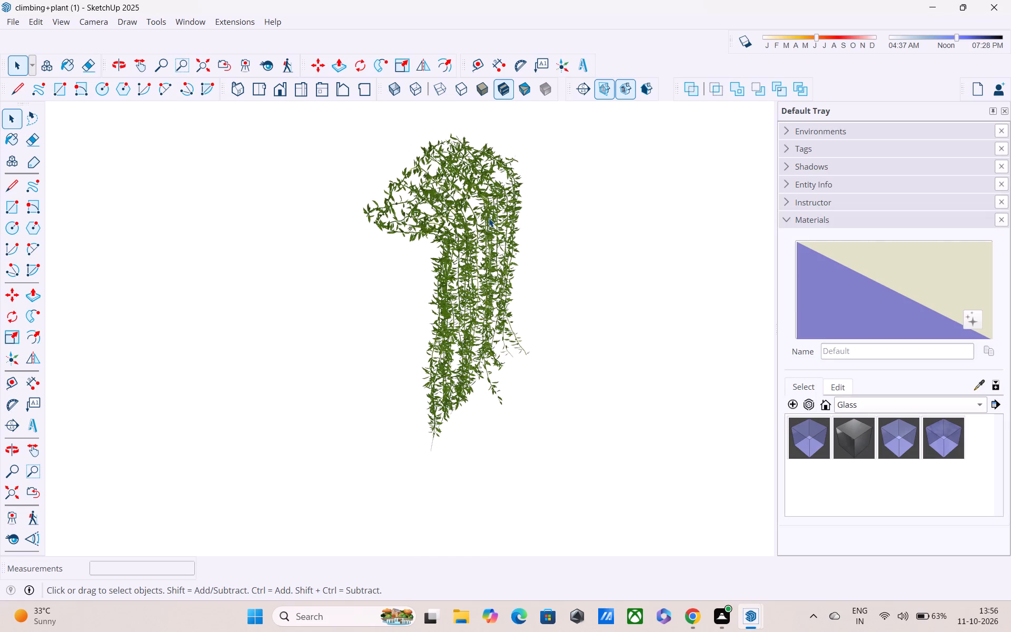
click(488, 219)
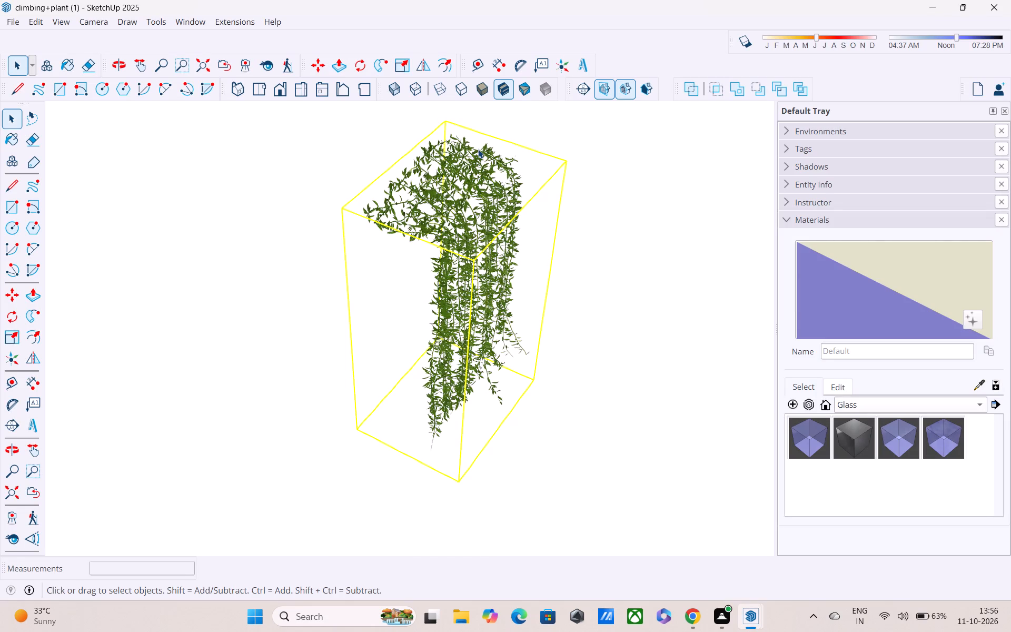
key(r)
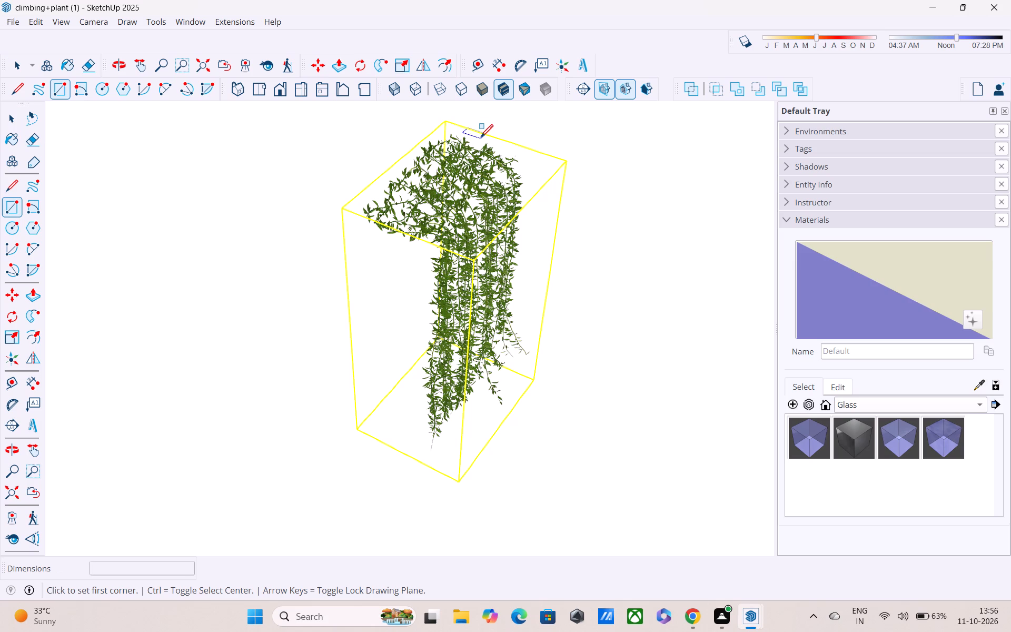
key(BackSpace)
key(q)
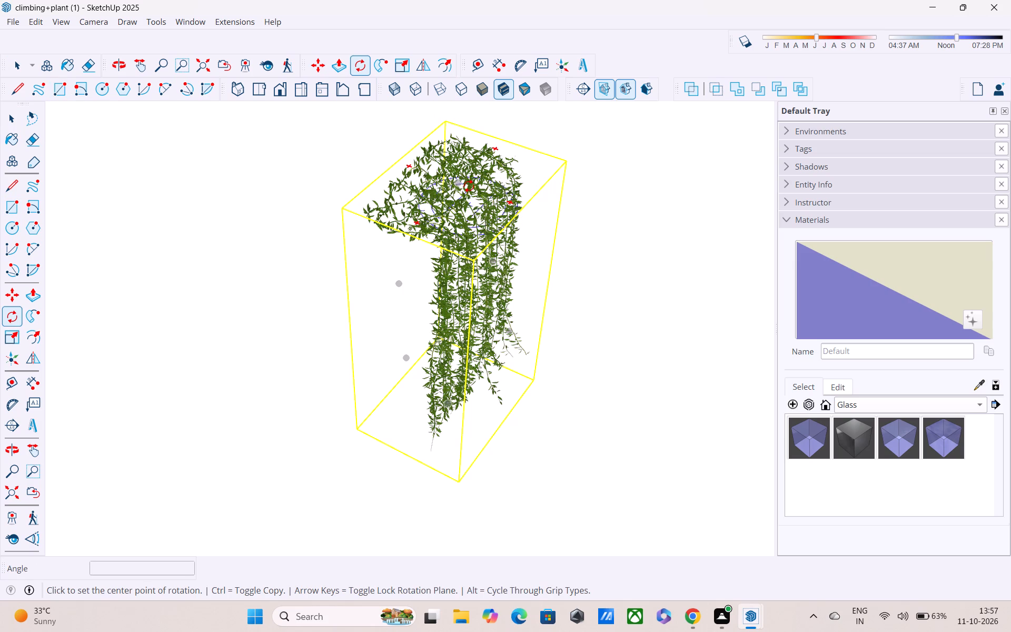
click(469, 186)
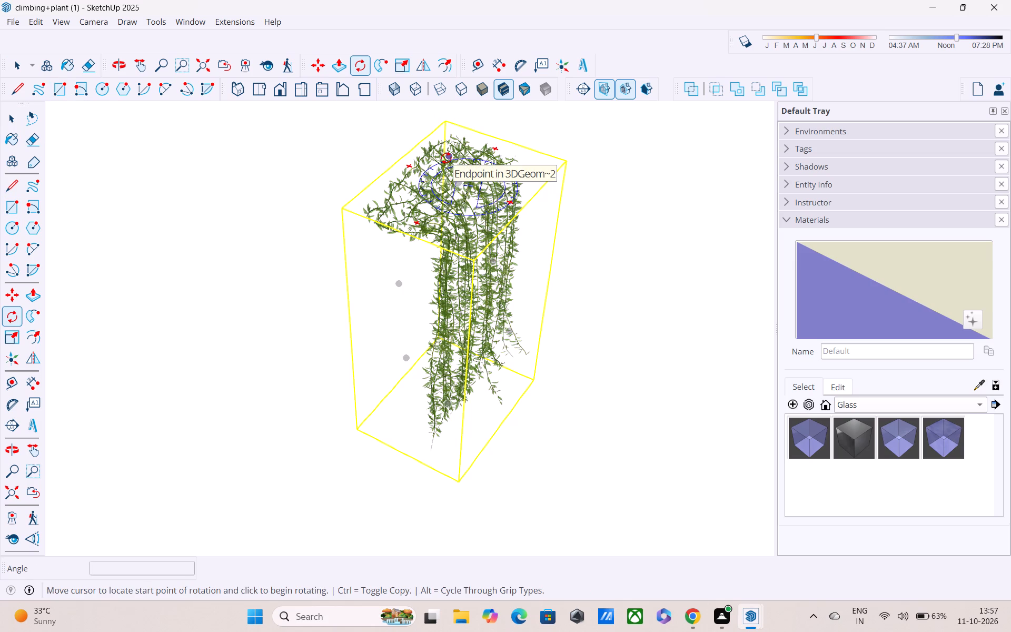
drag(446, 158, 397, 154)
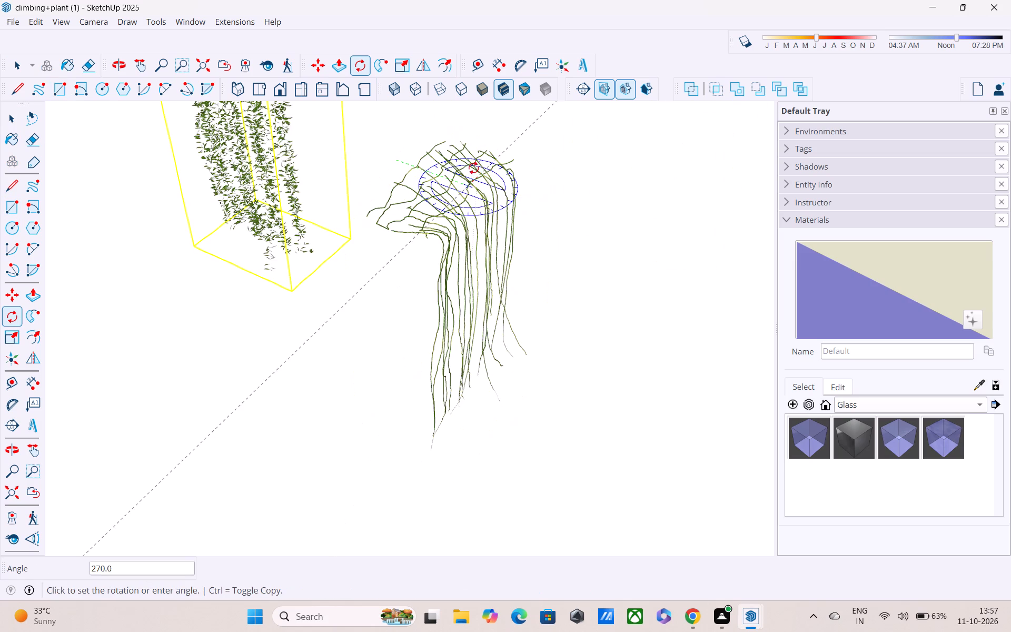
scroll(473, 167, down, 4)
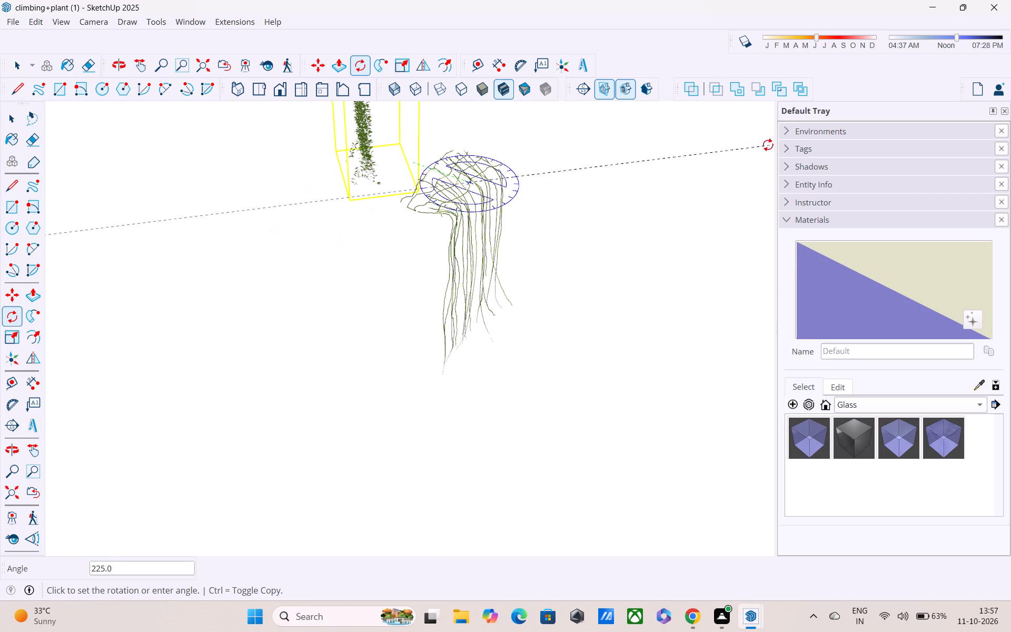
shift+middle_drag(767, 141, 696, 27)
shift+scroll(684, 137, down, 2)
scroll(633, 192, down, 3)
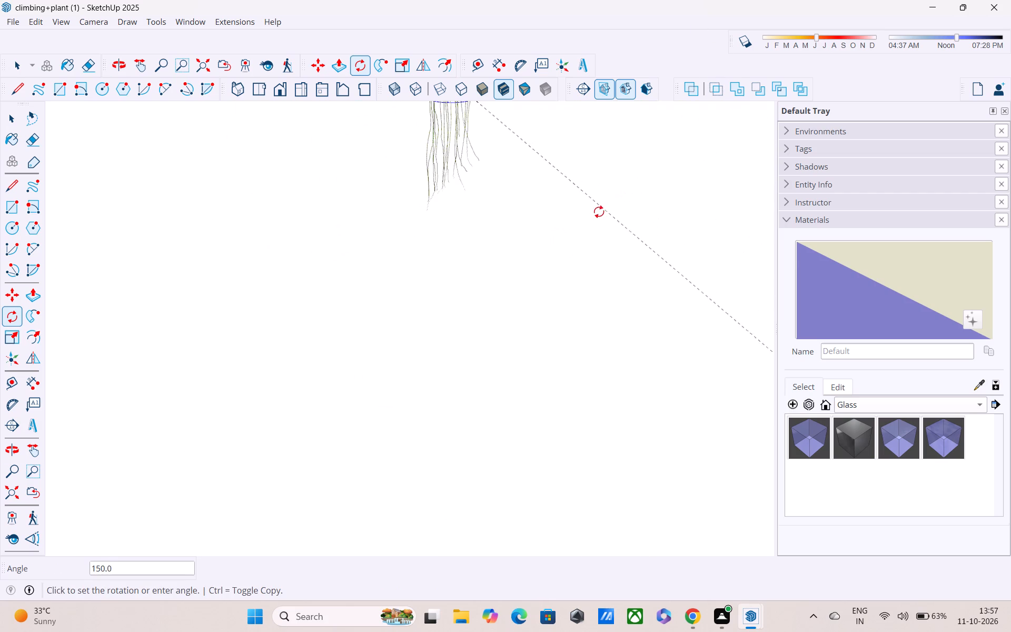
scroll(599, 212, down, 7)
scroll(548, 223, down, 4)
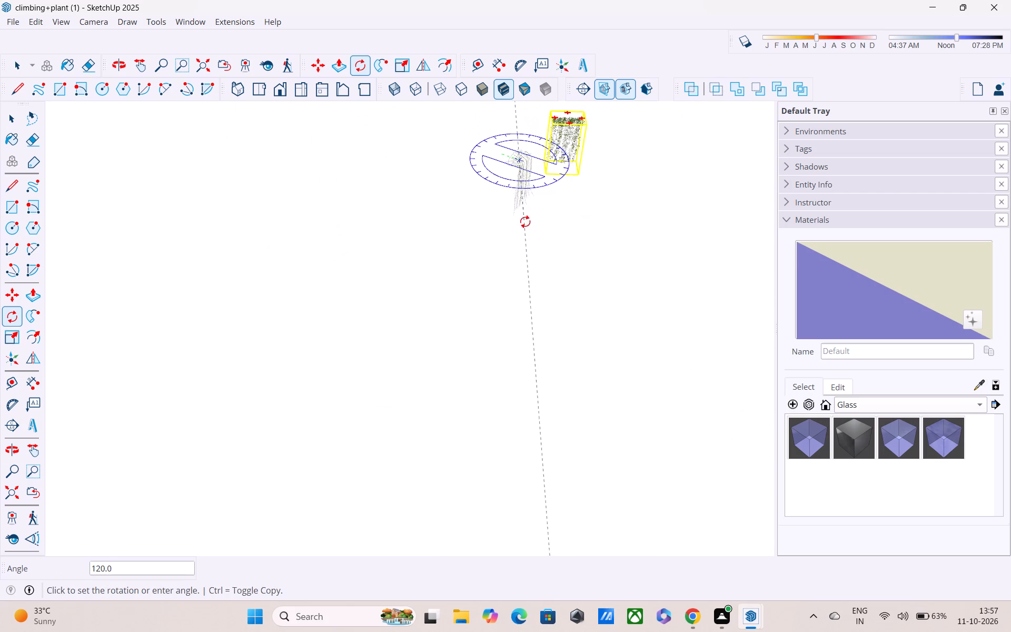
middle_drag(523, 211, 526, 49)
scroll(539, 151, down, 6)
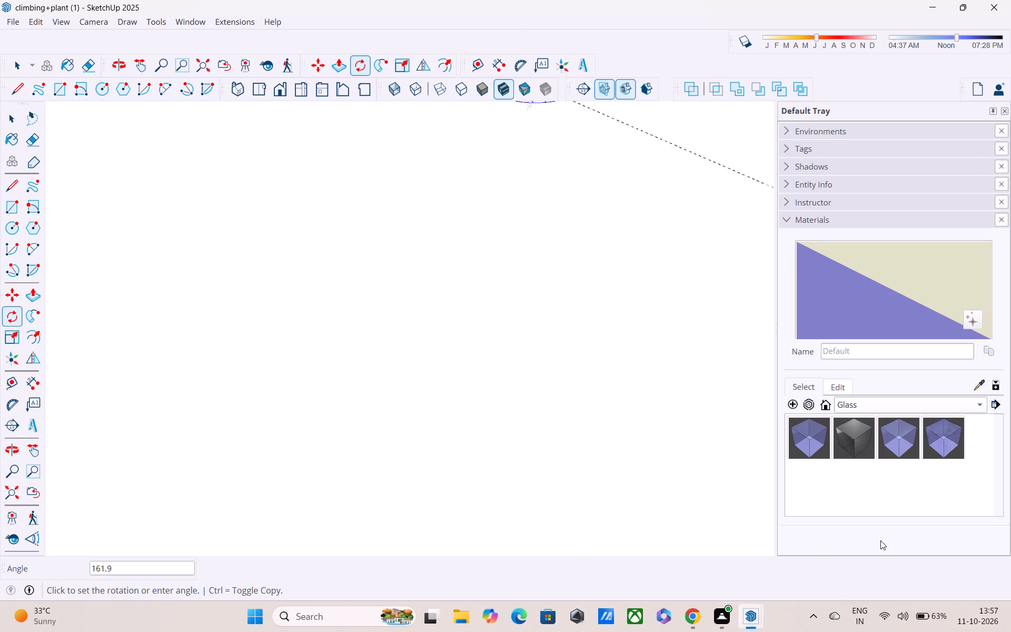
shift+middle_drag(709, 592, 513, 624)
scroll(520, 523, down, 2)
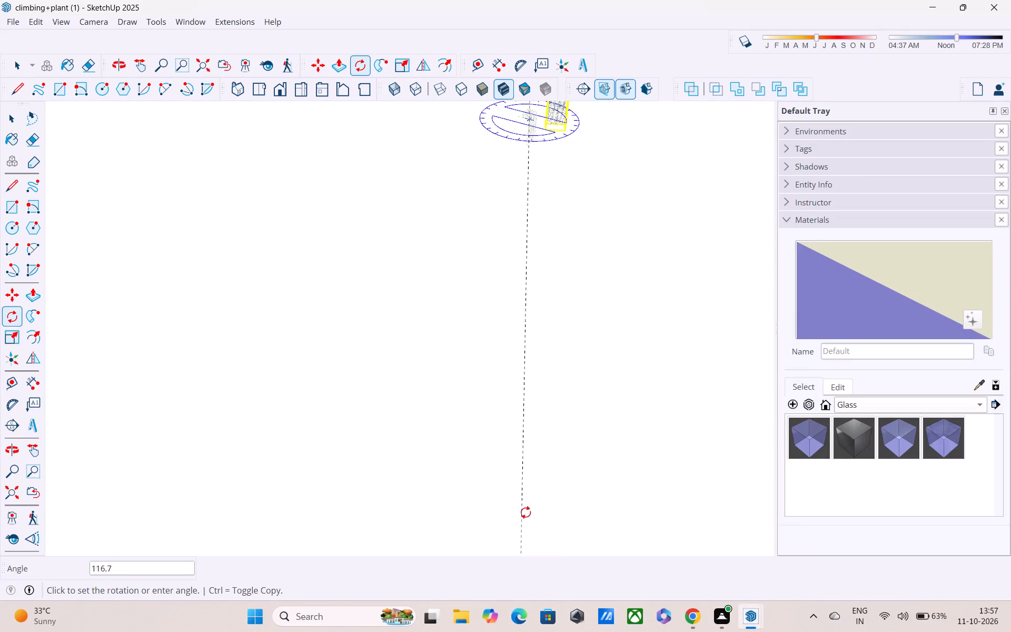
scroll(536, 484, down, 2)
shift+middle_drag(553, 445, 381, 467)
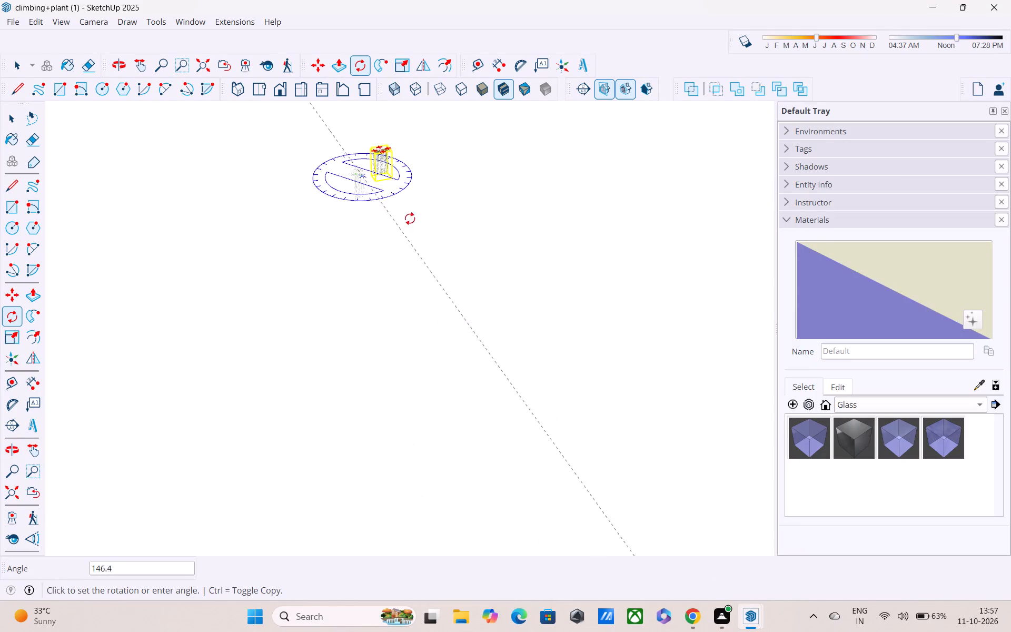
middle_drag(420, 195, 169, 142)
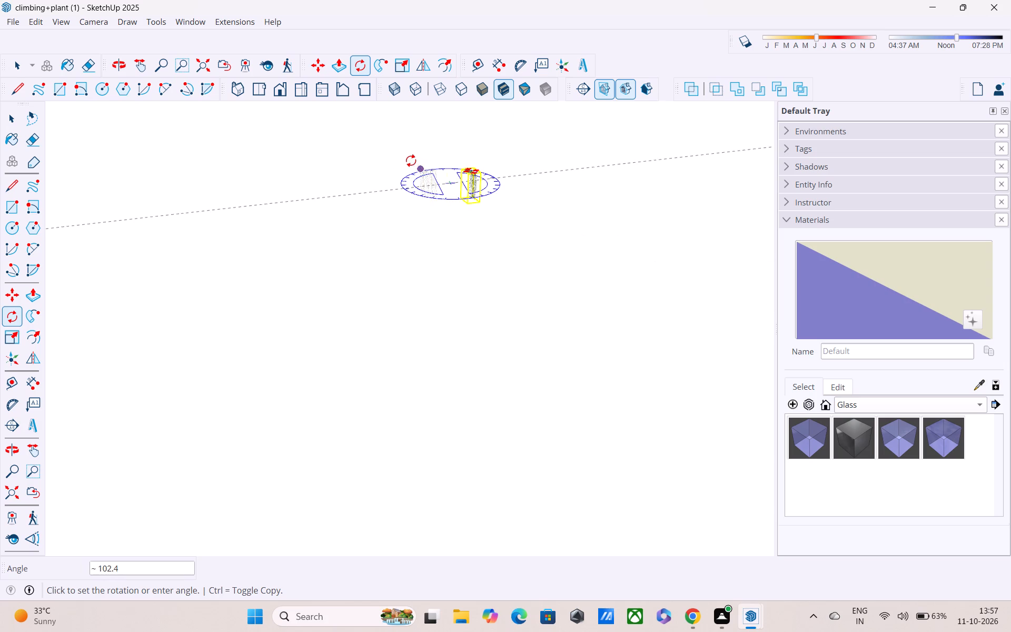
scroll(427, 185, up, 4)
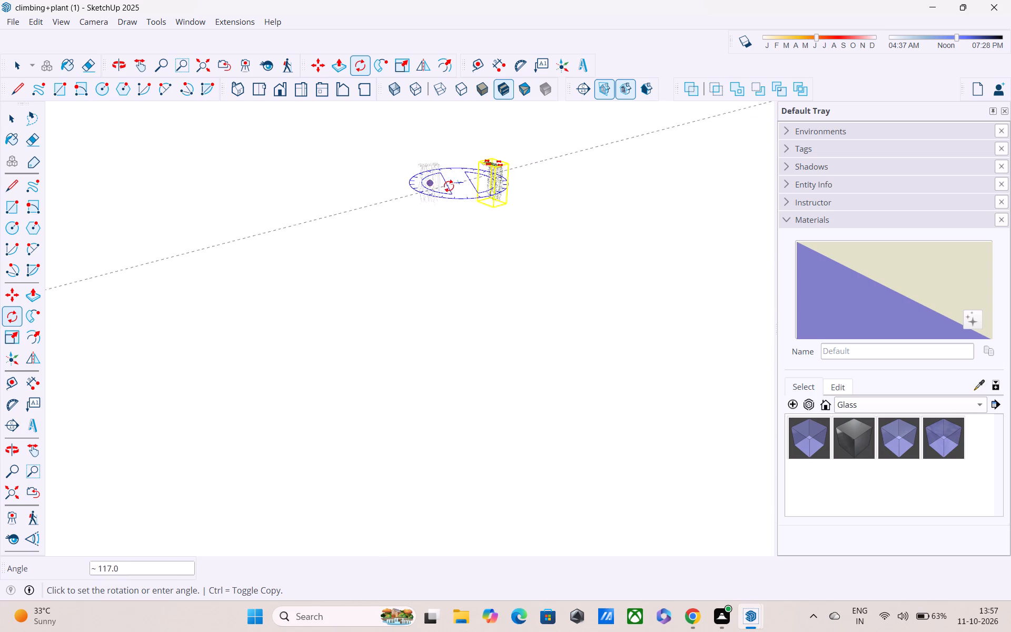
scroll(451, 186, up, 8)
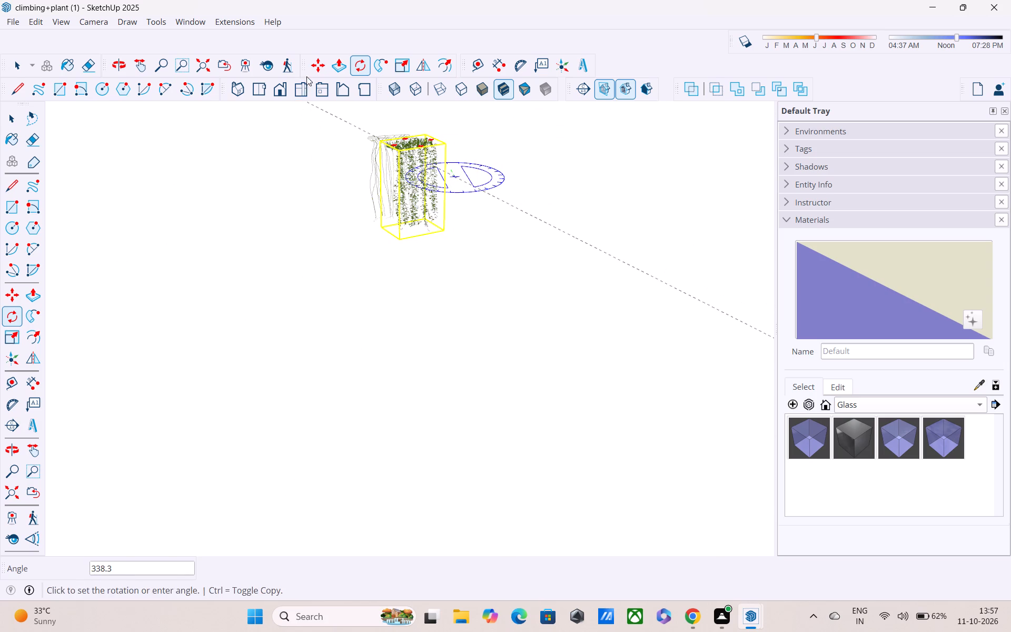
middle_drag(338, 146, 122, 115)
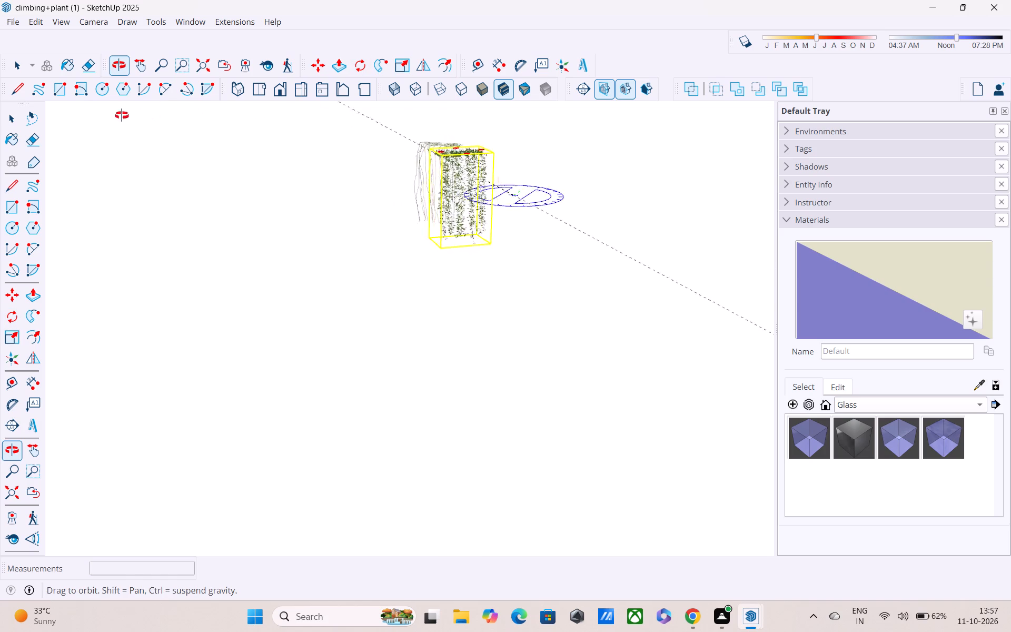
middle_drag(122, 115, 114, 117)
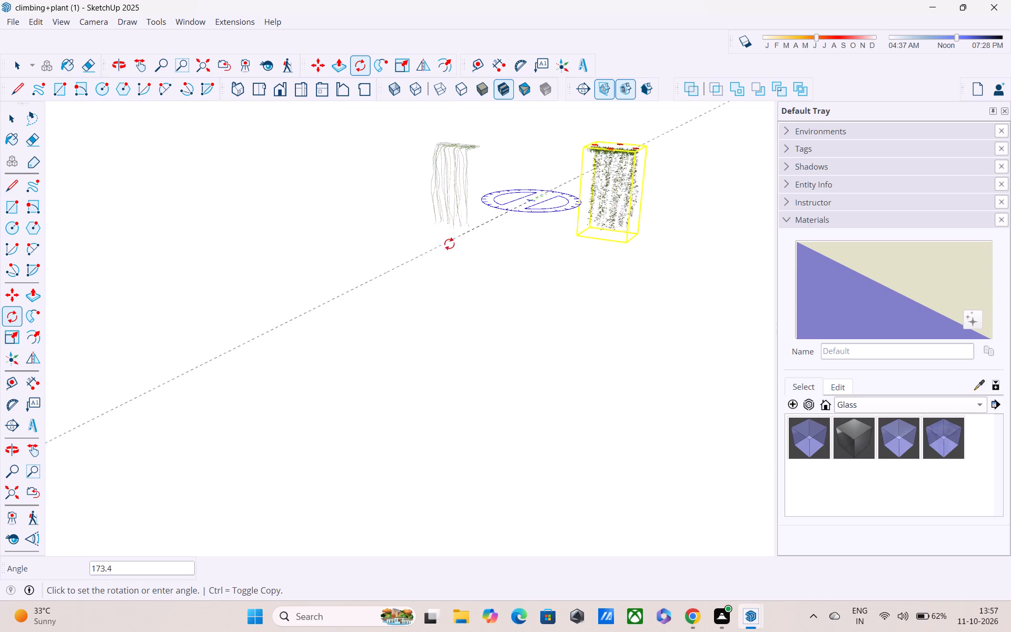
scroll(294, 210, up, 1)
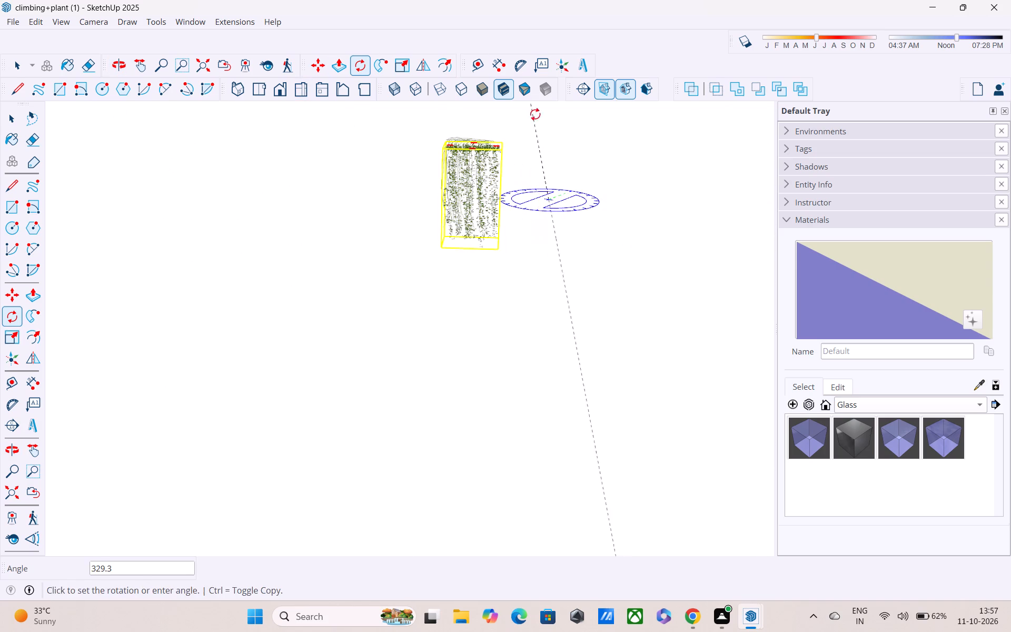
click(544, 144)
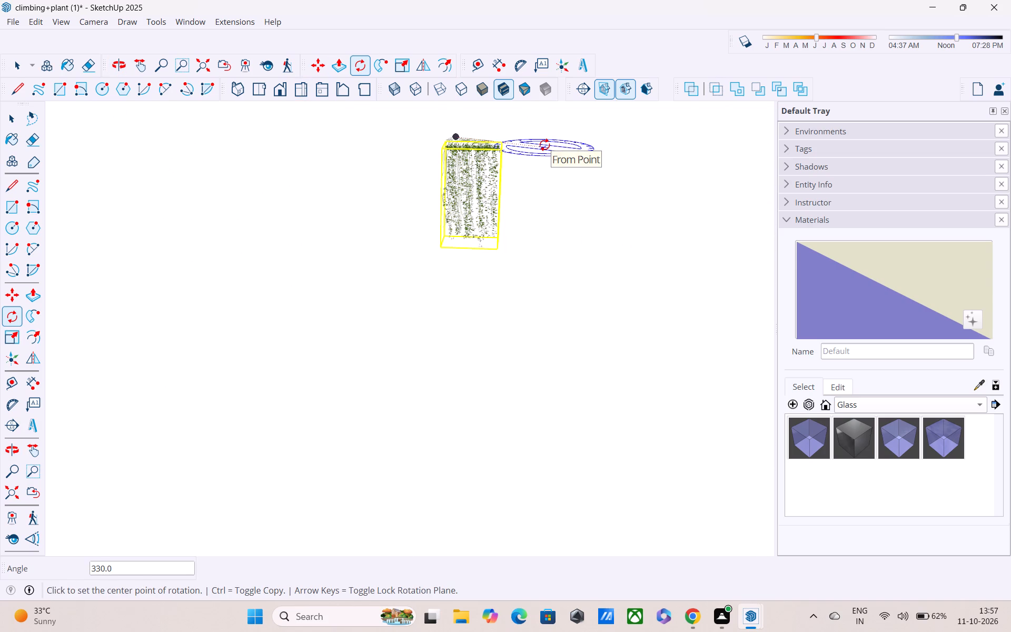
key(Escape)
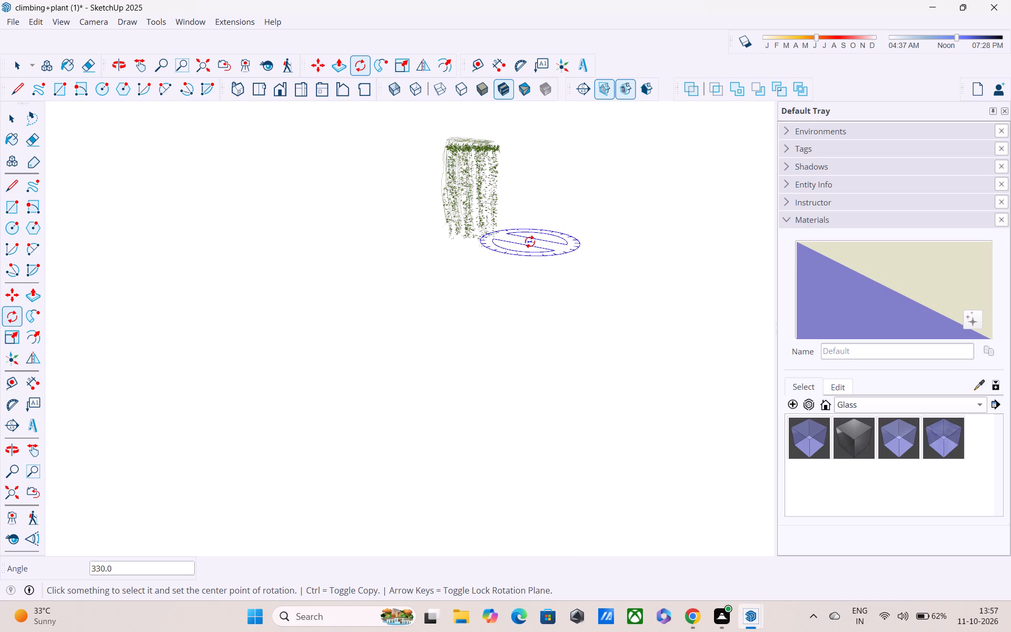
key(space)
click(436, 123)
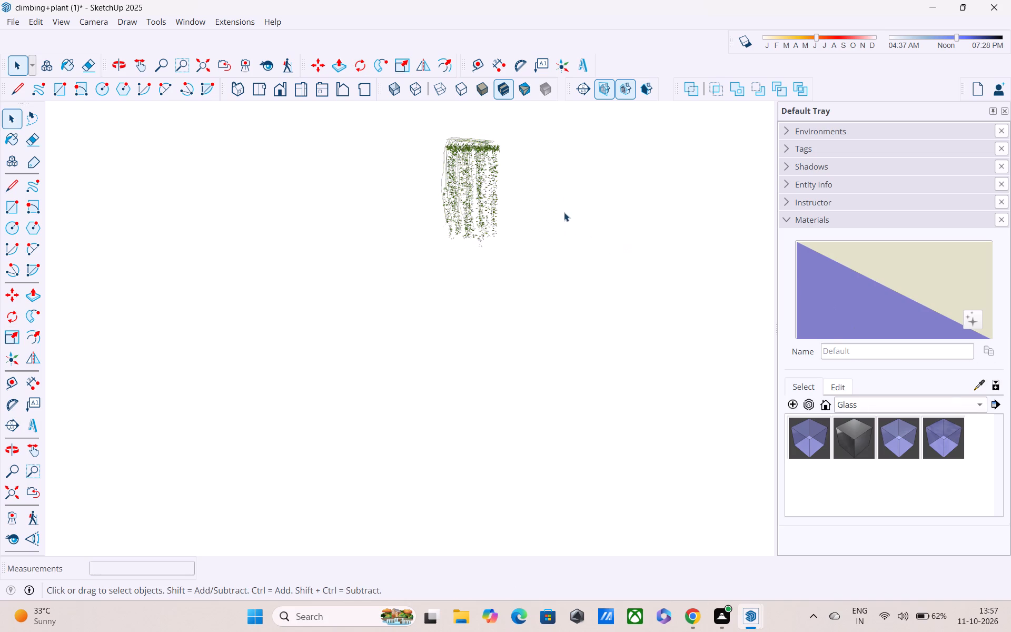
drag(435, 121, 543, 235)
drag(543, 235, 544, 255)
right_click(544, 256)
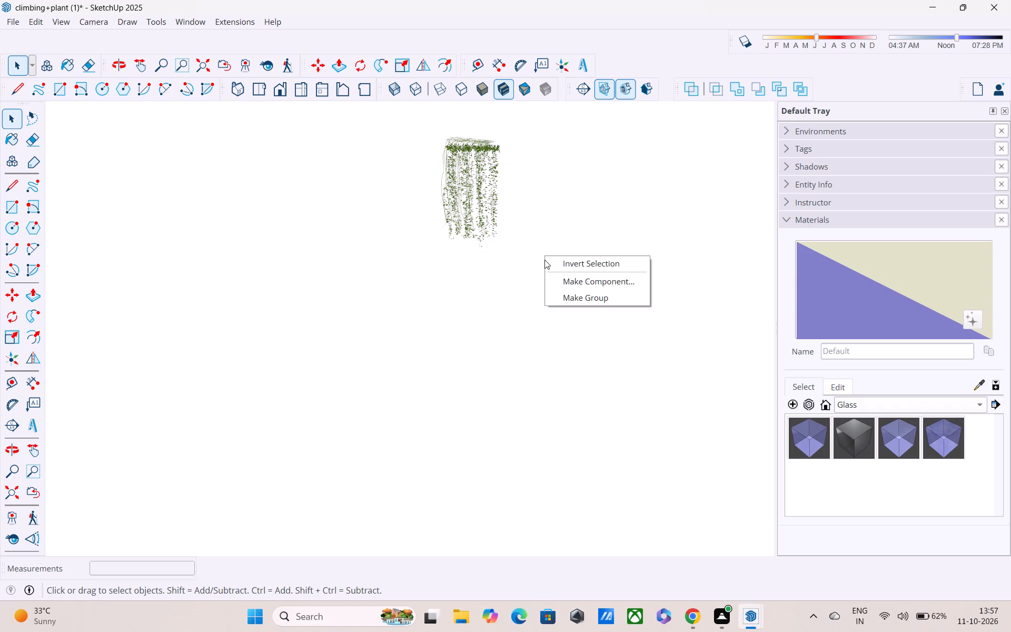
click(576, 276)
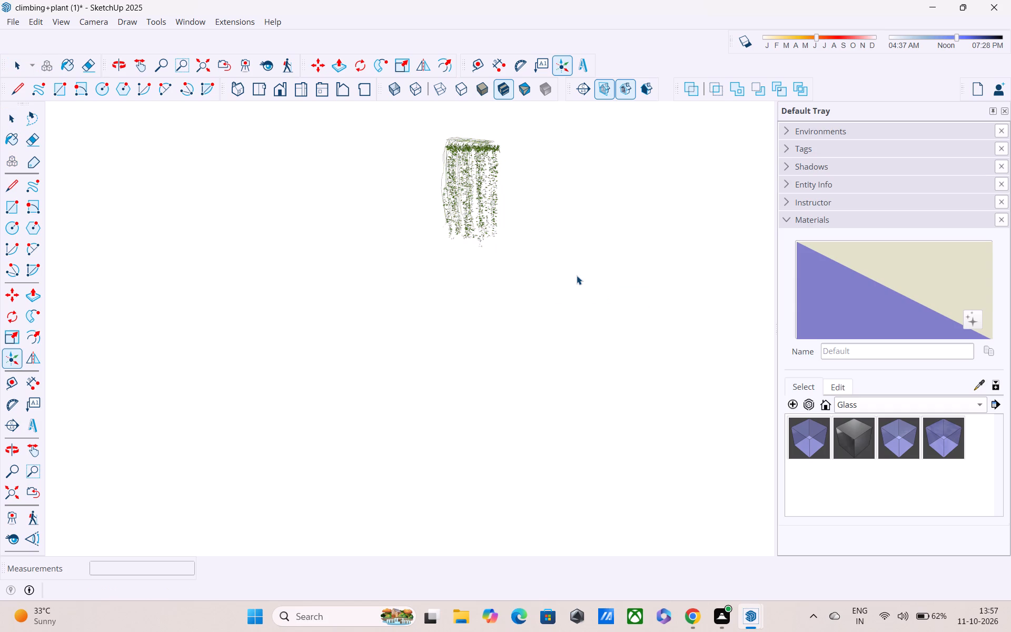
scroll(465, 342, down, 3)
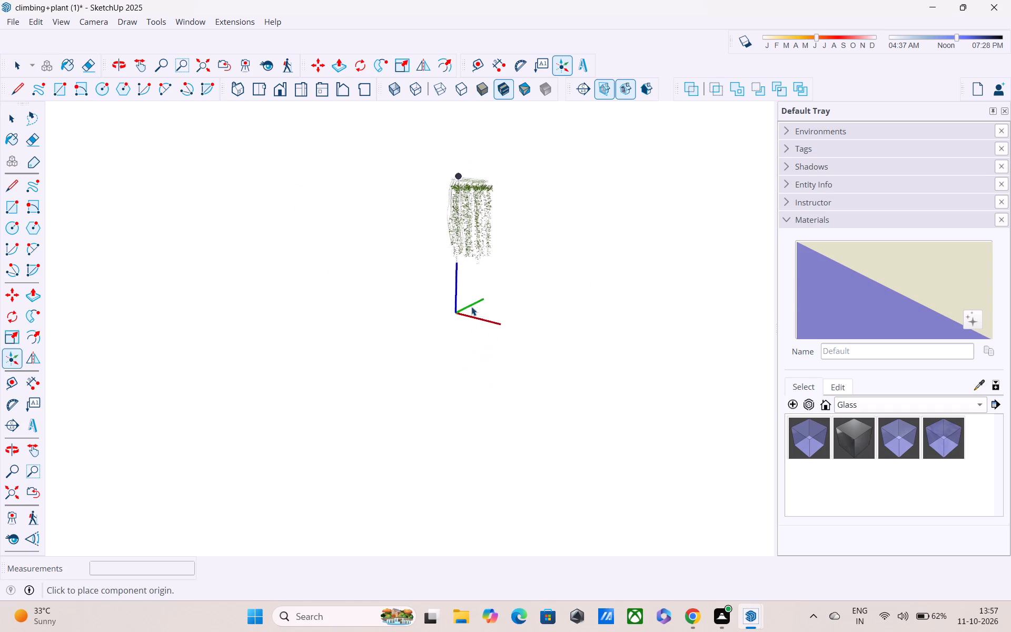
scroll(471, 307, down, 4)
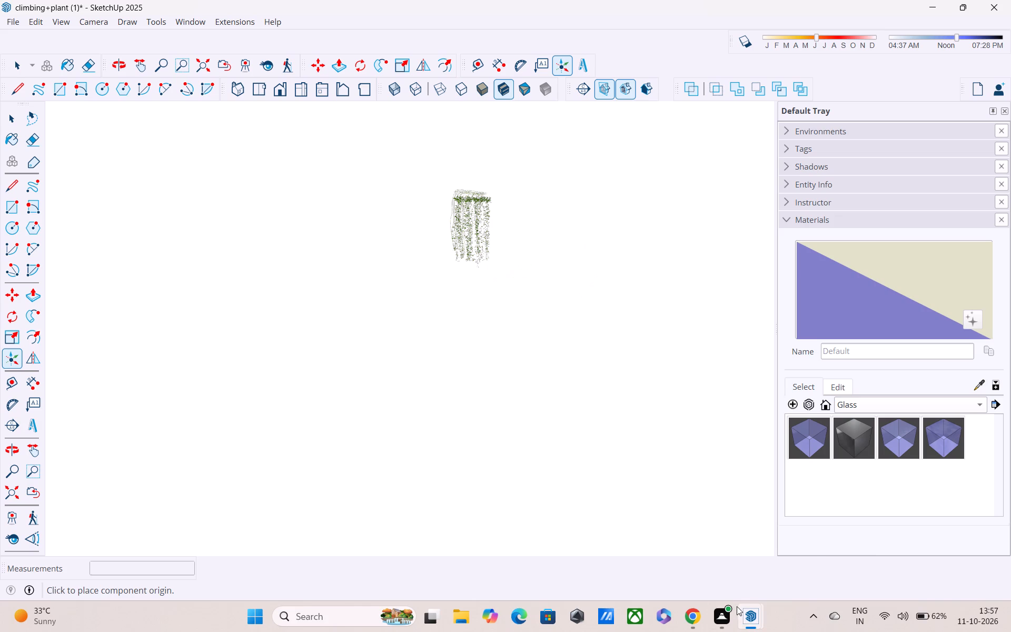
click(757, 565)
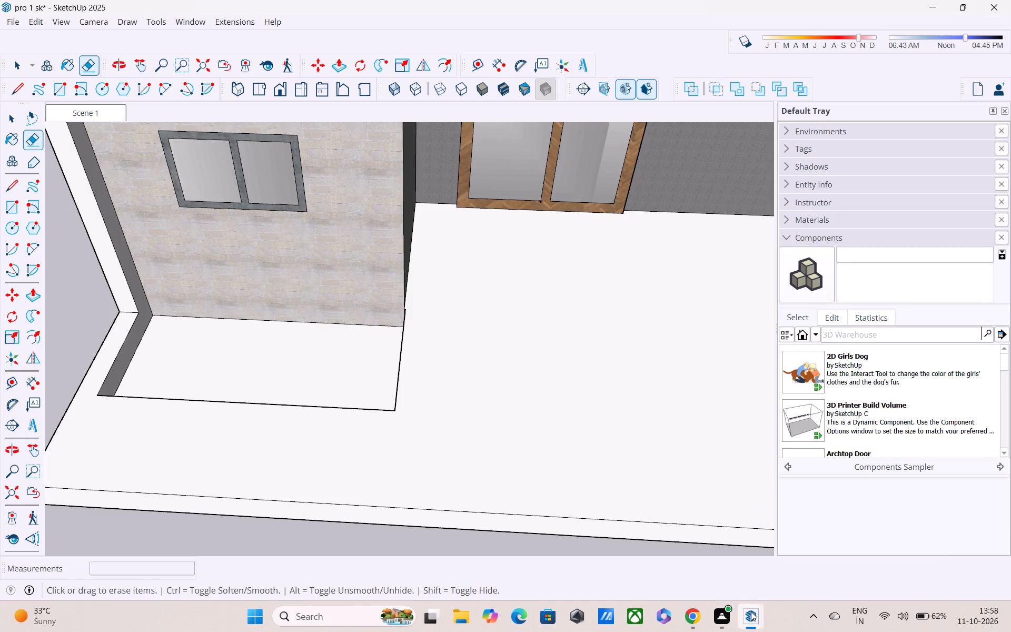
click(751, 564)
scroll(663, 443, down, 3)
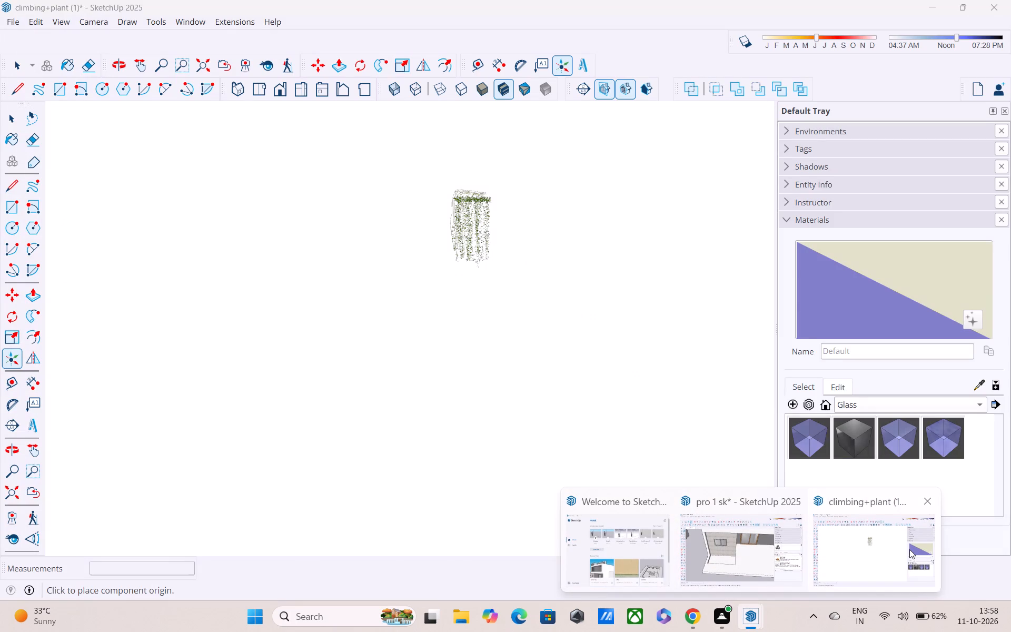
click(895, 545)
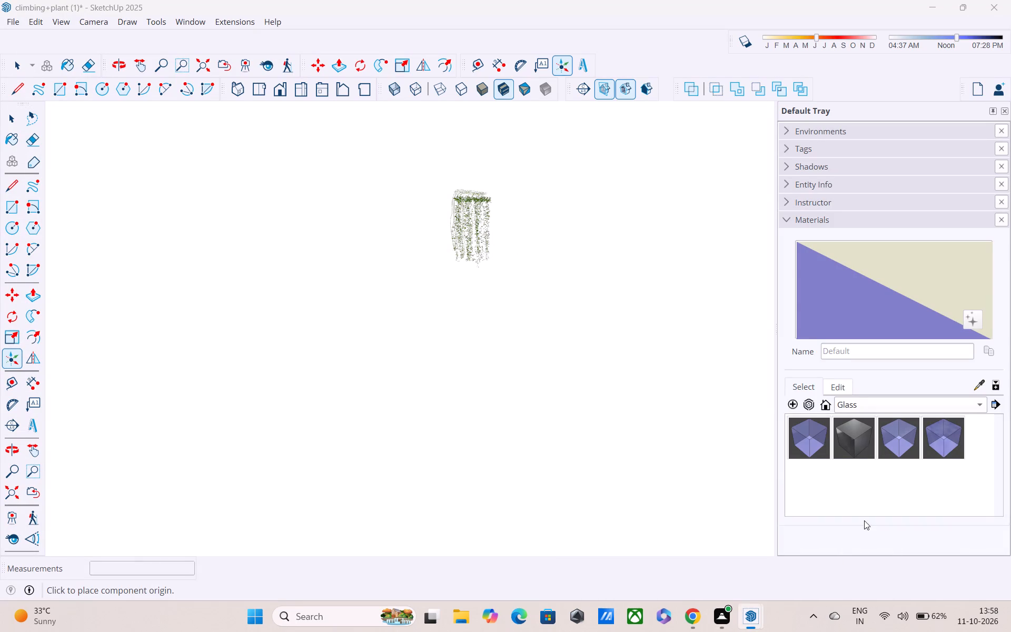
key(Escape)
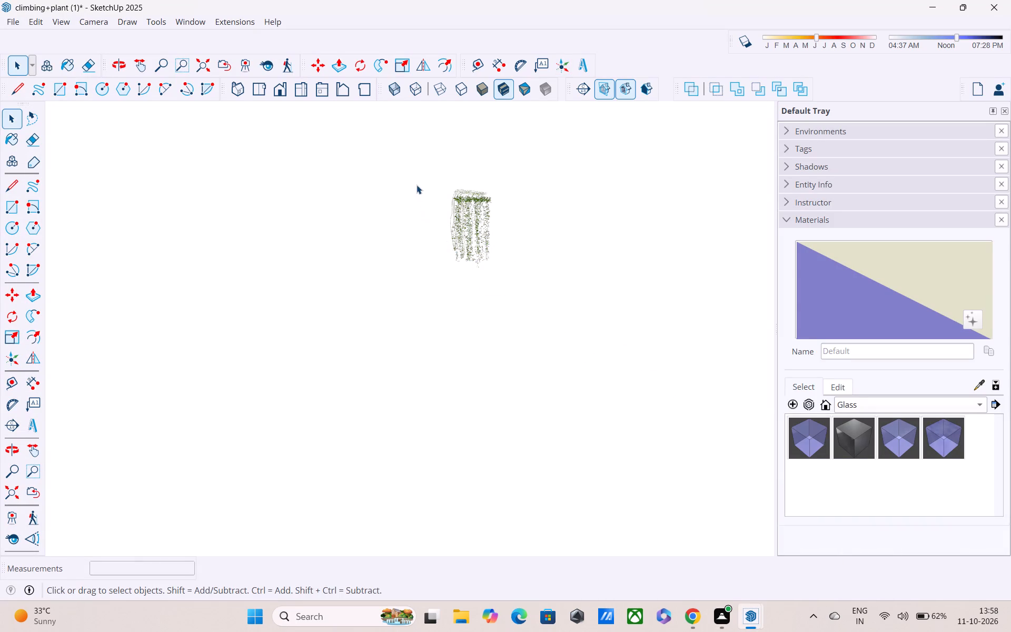
Copy the entire climbing plant, including its stems and leaves.
drag(417, 179, 614, 292)
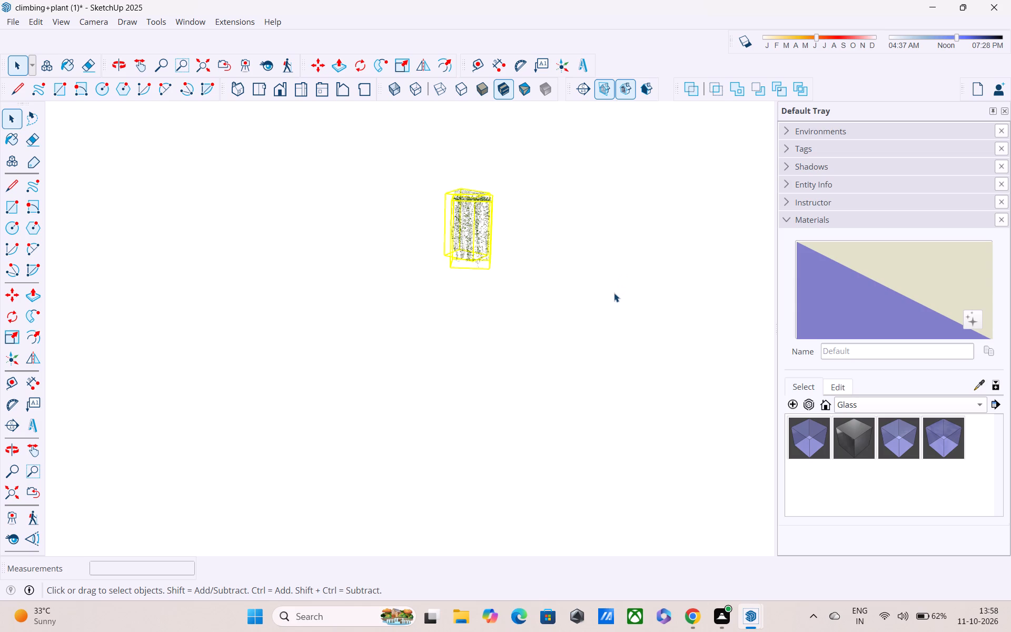
key(ctrl+c)
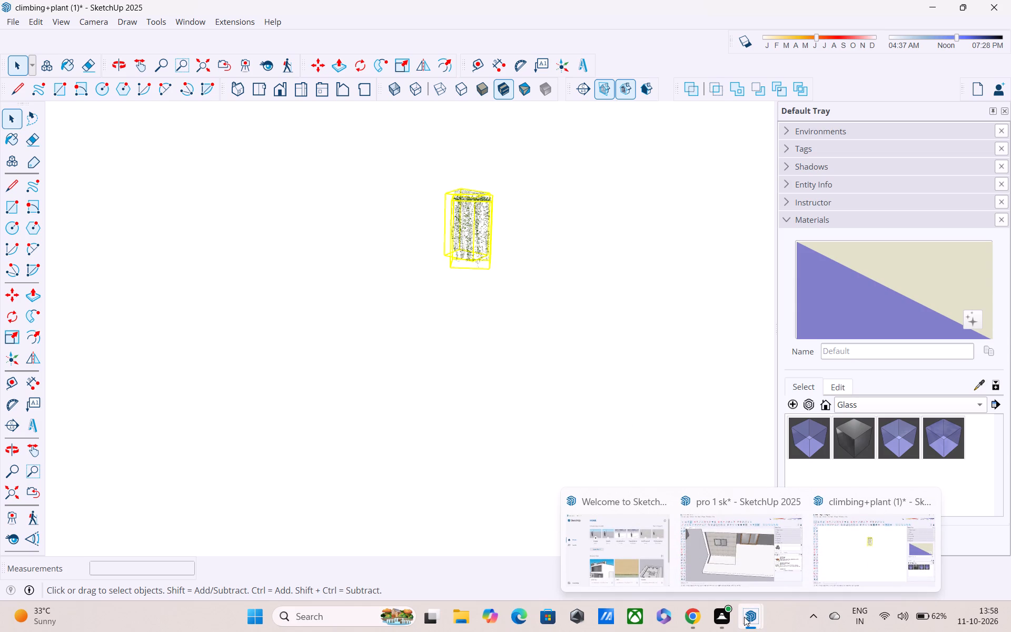
Switch to the pro 1 sk model and paste the climbing plant on the open ground beside the house, leaving it deselected.
click(742, 542)
shift+middle_drag(571, 396, 572, 347)
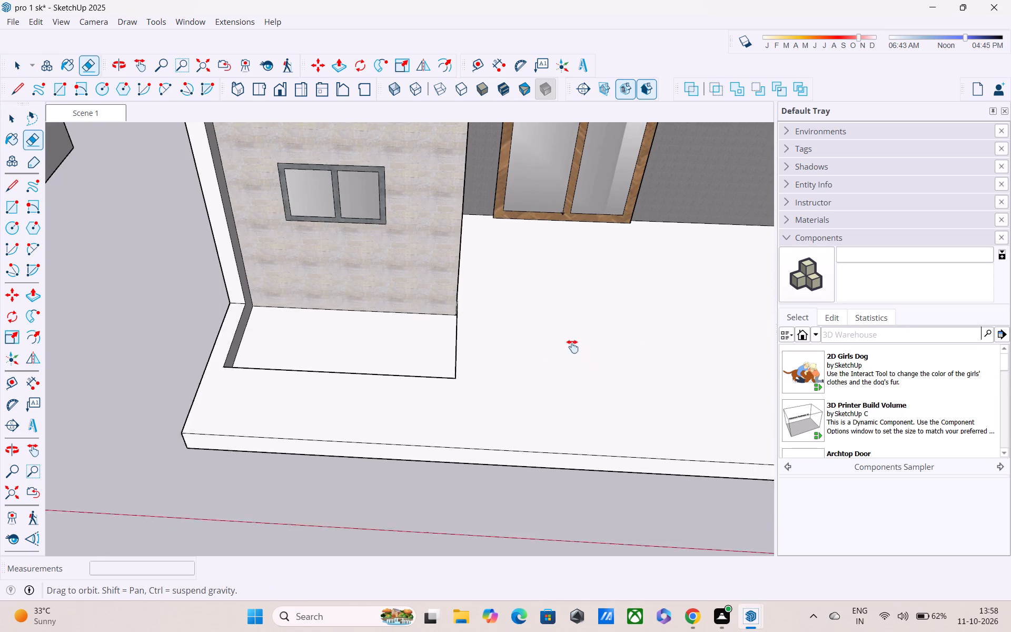
shift+middle_drag(572, 347, 573, 311)
shift+middle_drag(573, 325, 574, 480)
shift+scroll(571, 454, down, 4)
scroll(589, 441, down, 2)
middle_drag(590, 453, 597, 375)
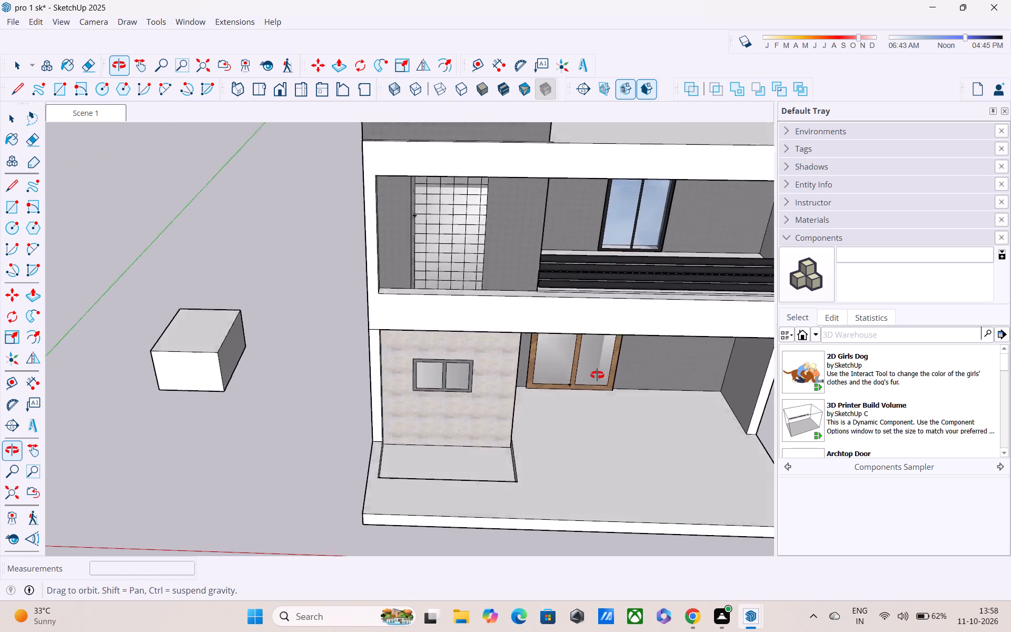
middle_drag(597, 375, 593, 358)
scroll(590, 347, up, 1)
scroll(589, 347, down, 4)
middle_drag(604, 369, 550, 279)
scroll(559, 305, down, 2)
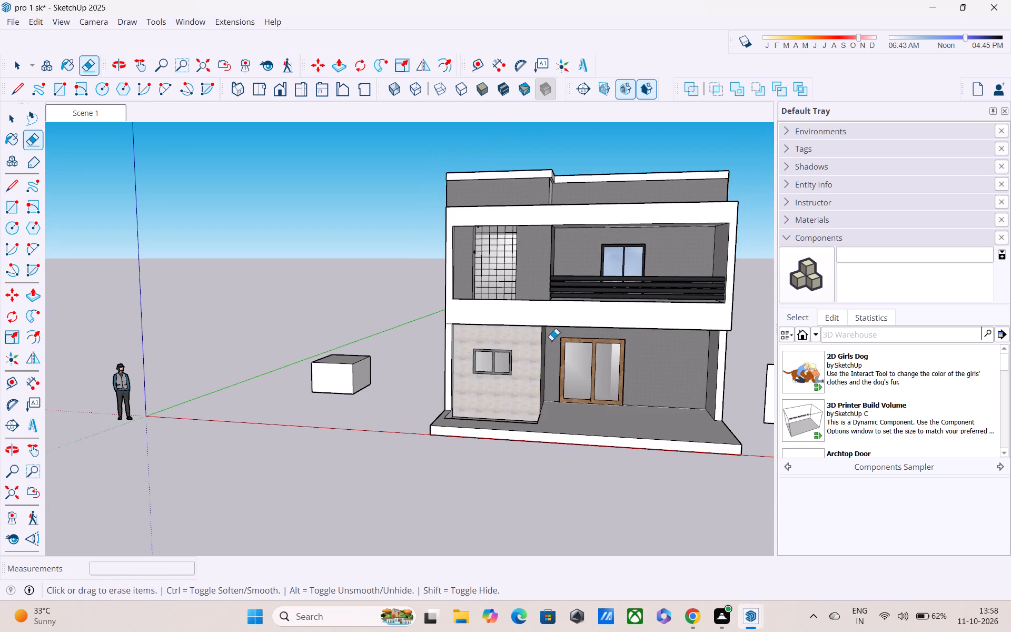
key(v)
key(Escape)
key(space)
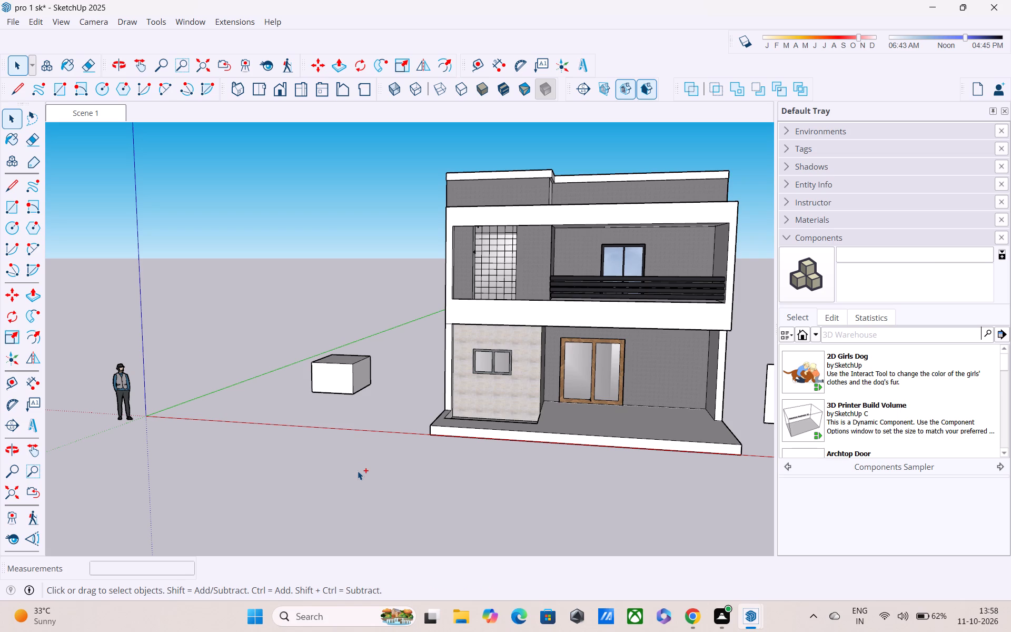
key(ctrl+v)
key(ctrl+v)
click(264, 506)
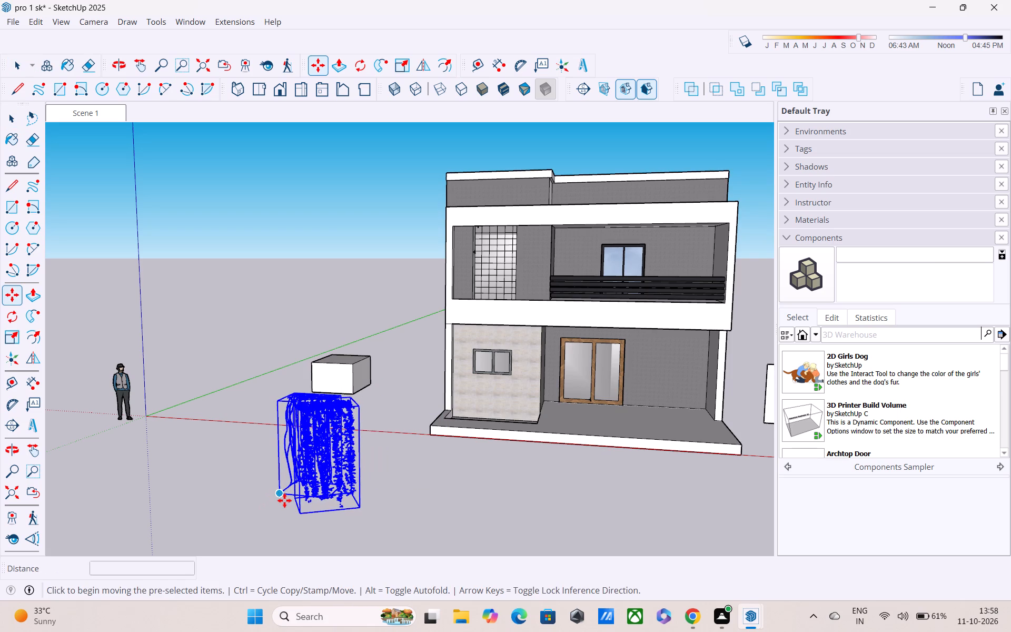
key(space)
key(space)
click(402, 512)
key(space)
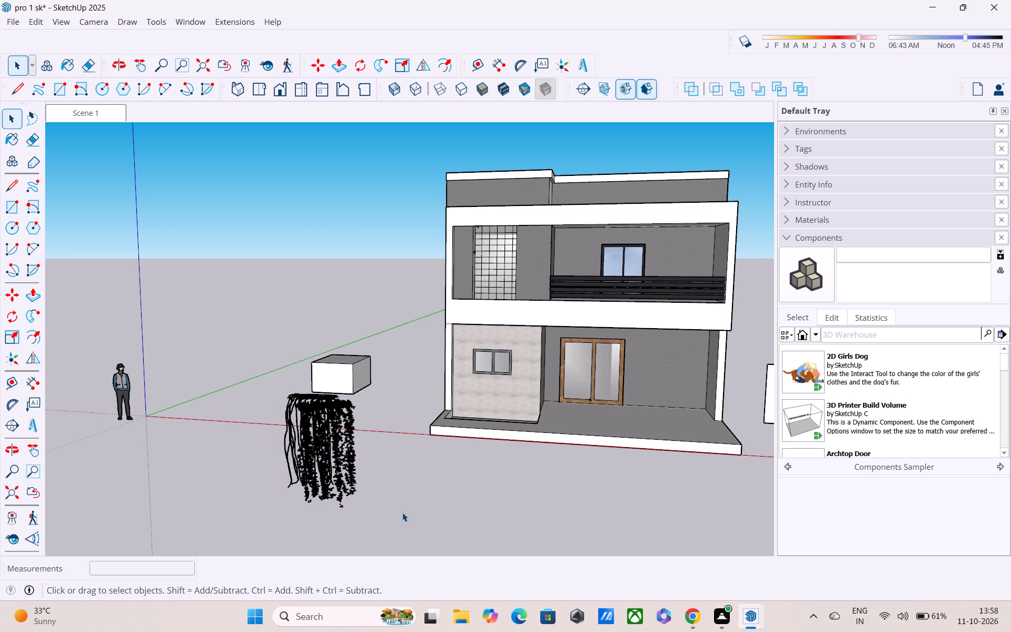
Examine the pasted climbing plant up close and from several angles next to the house.
middle_drag(332, 454, 464, 451)
scroll(466, 451, up, 3)
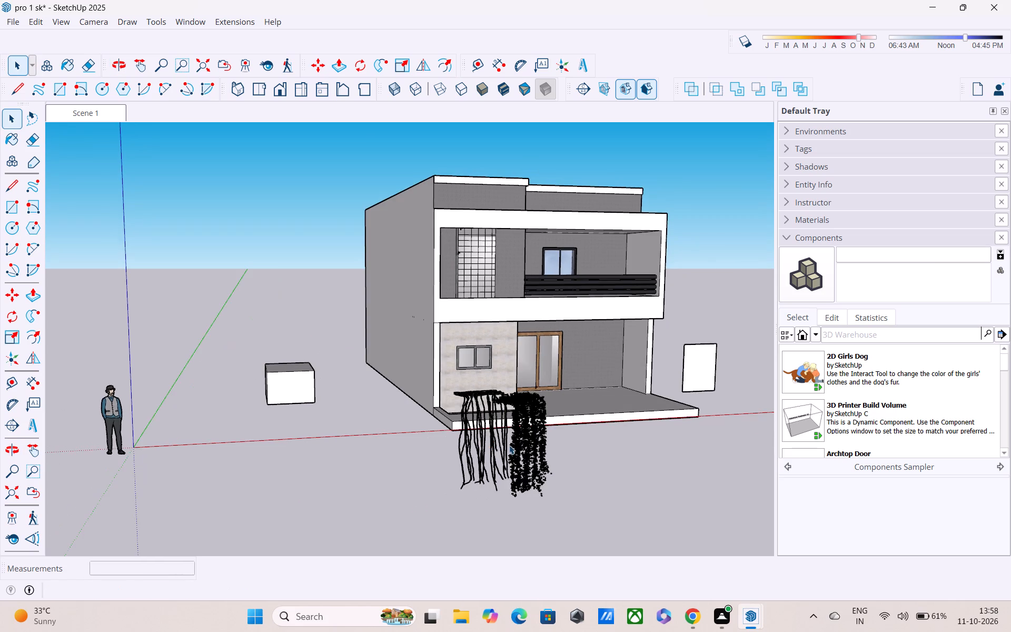
scroll(586, 433, up, 3)
middle_drag(566, 432, 376, 391)
scroll(376, 391, up, 1)
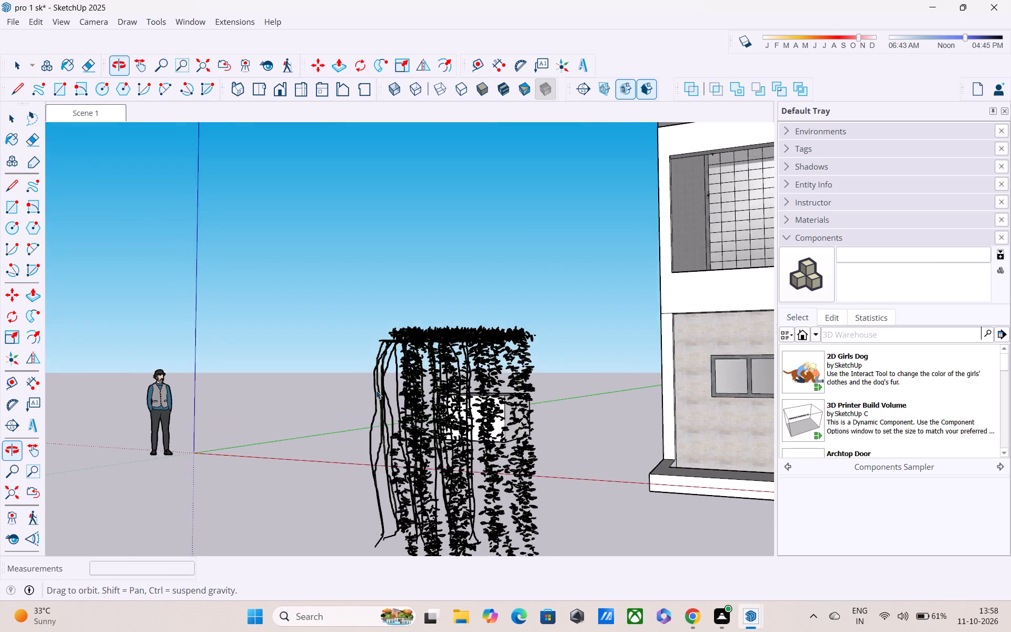
scroll(498, 390, down, 4)
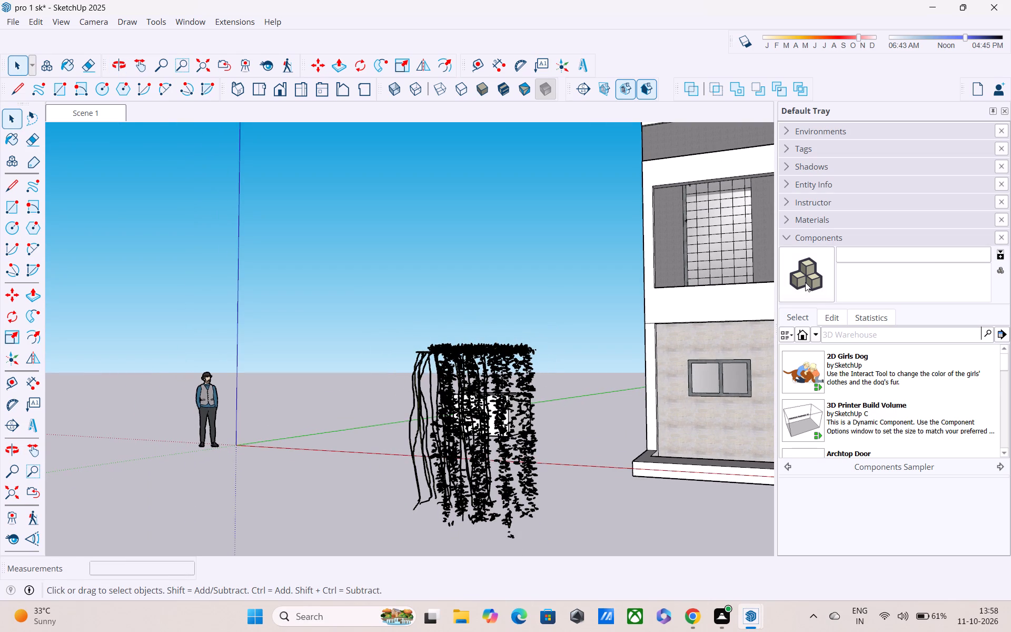
scroll(815, 236, down, 2)
middle_drag(500, 360, 573, 410)
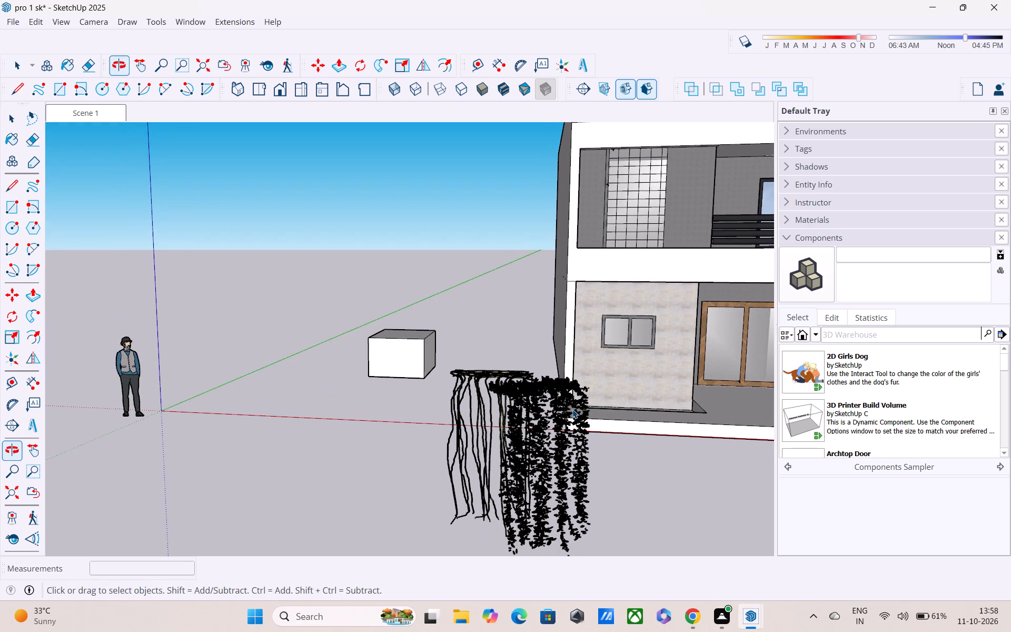
scroll(572, 409, down, 3)
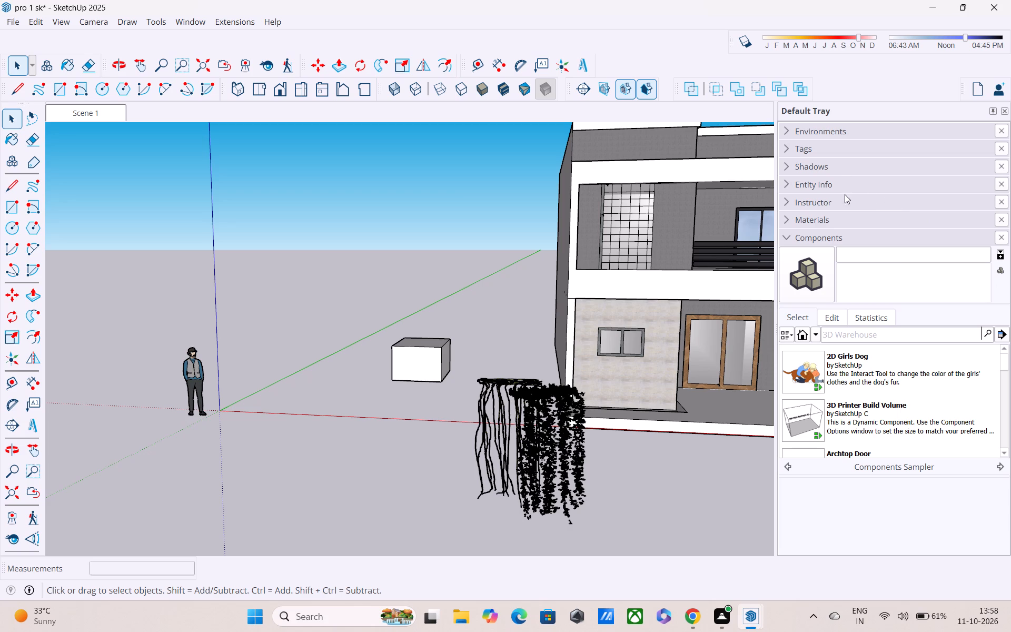
Paint the pasted climbing plant with the in-model leaf material Material~1.
click(843, 215)
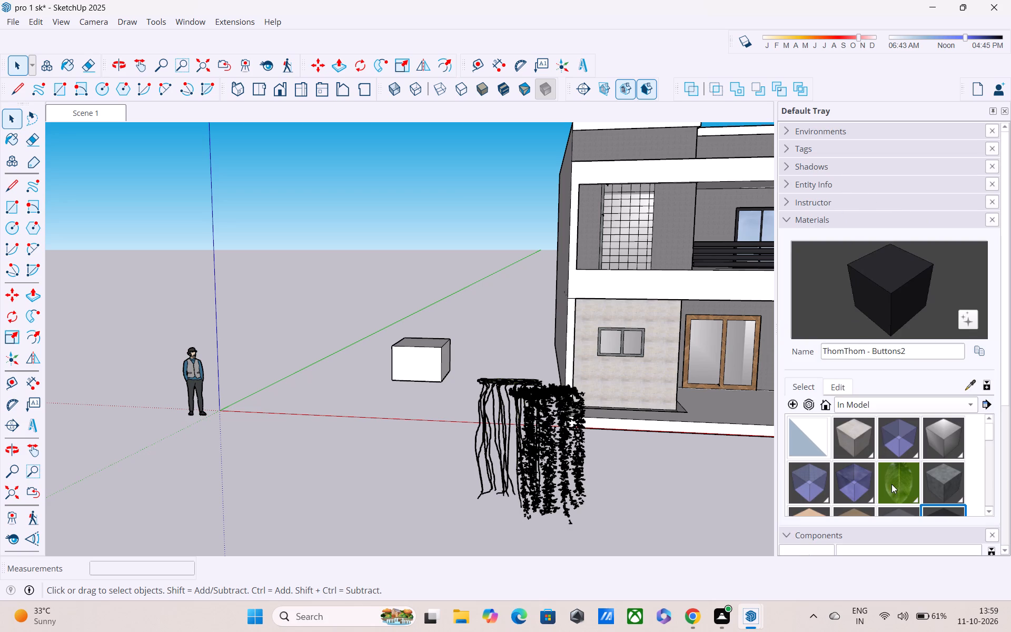
click(892, 485)
click(542, 403)
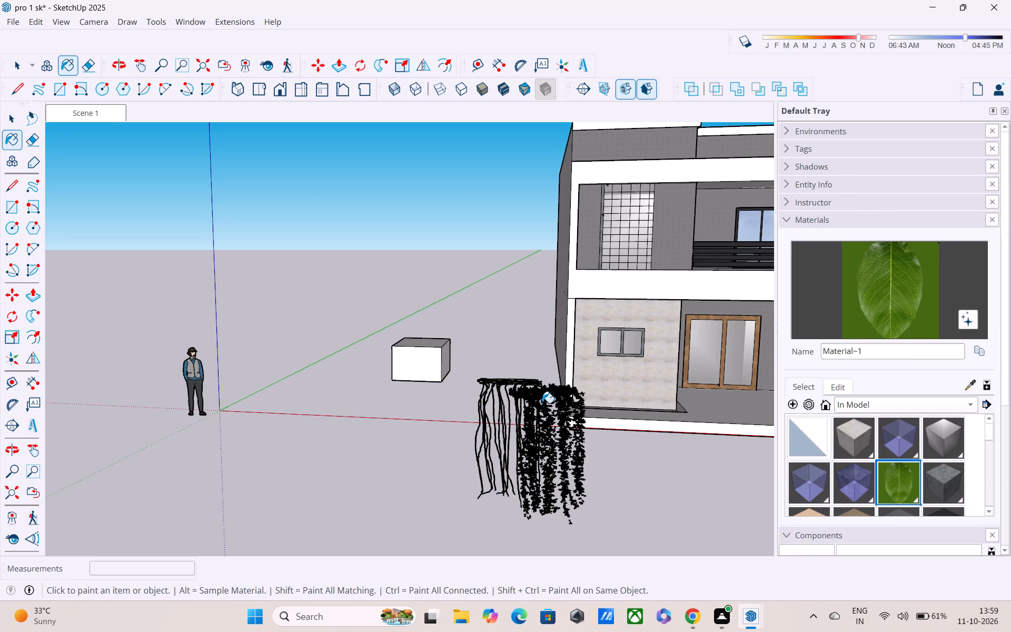
double_click(546, 420)
scroll(556, 432, up, 12)
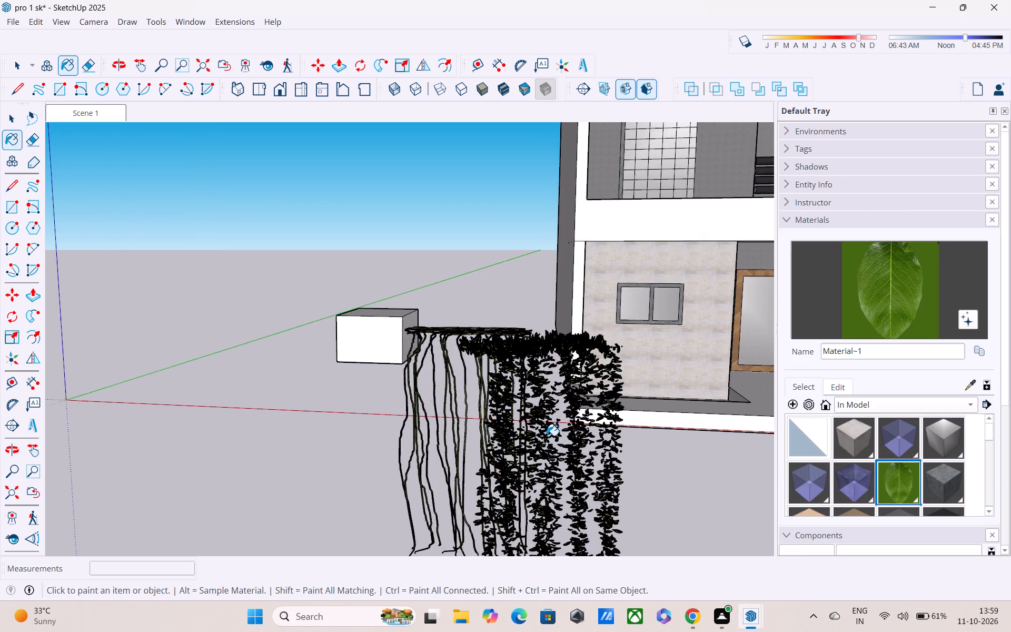
double_click(547, 436)
Edit the leaf material Material~1, raising its colour brightness to the maximum for a bright lime green.
middle_drag(547, 449, 501, 394)
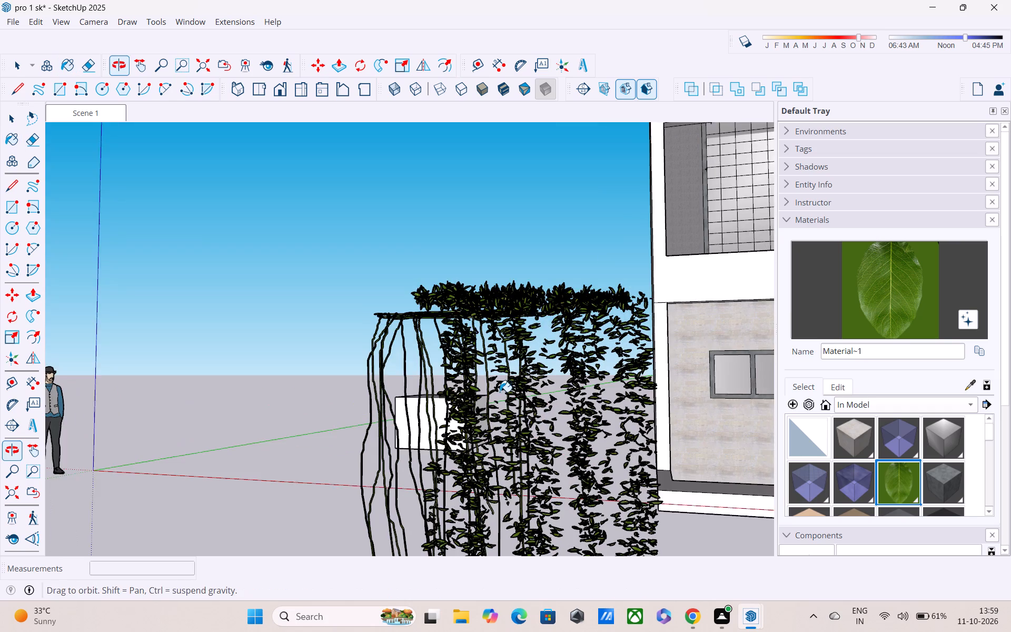
scroll(875, 480, up, 3)
scroll(875, 480, down, 3)
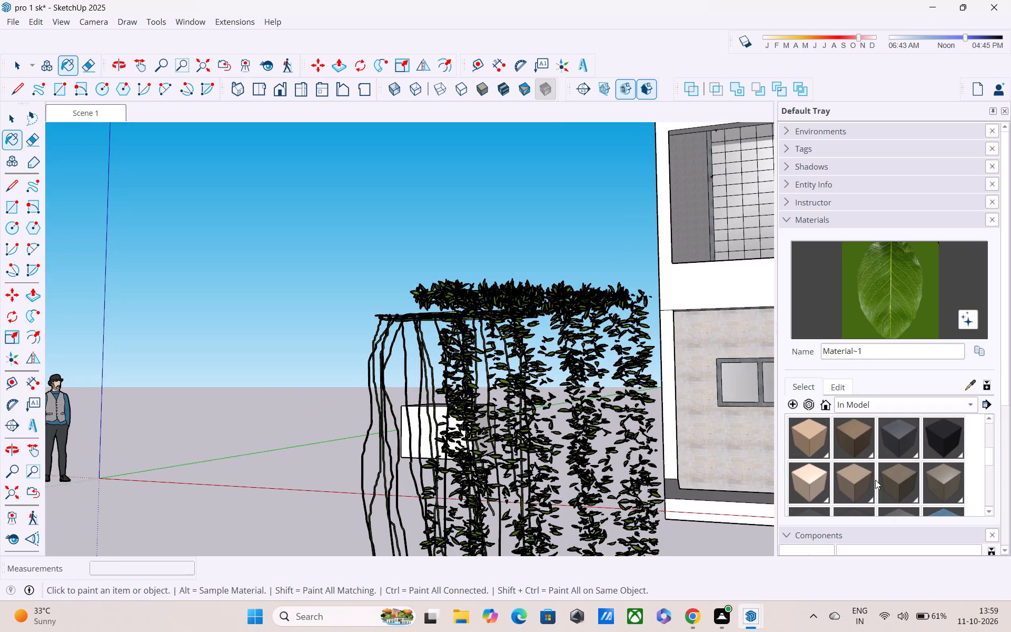
scroll(875, 480, up, 2)
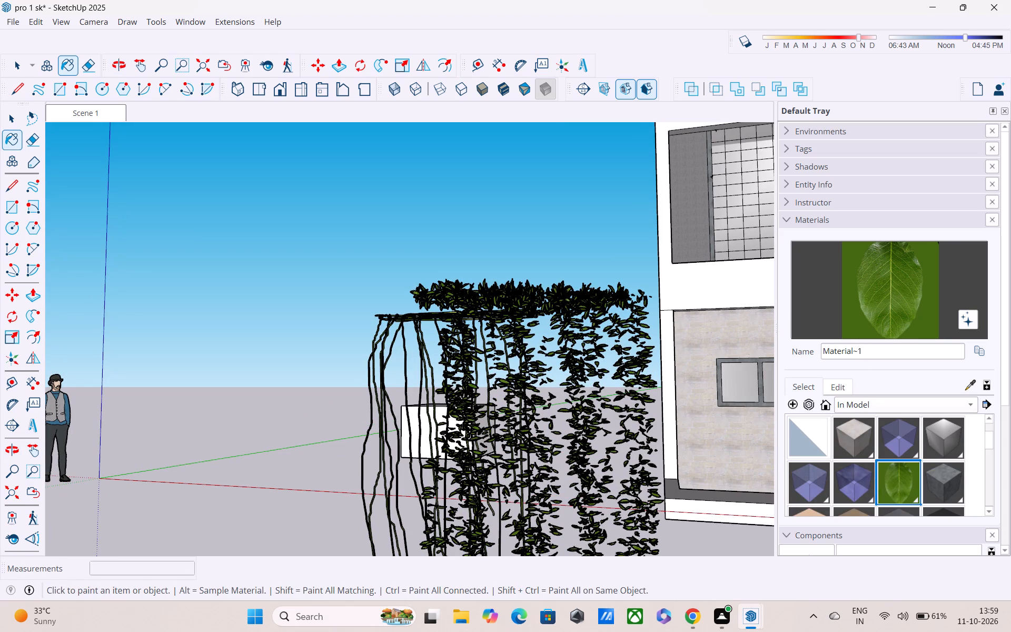
click(858, 350)
click(835, 387)
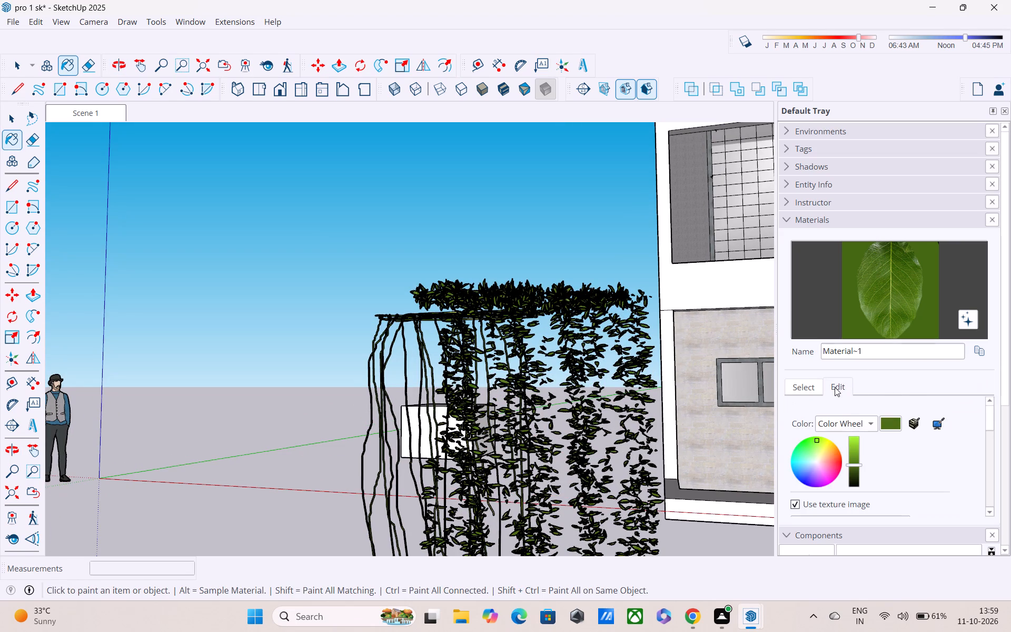
drag(853, 466, 857, 436)
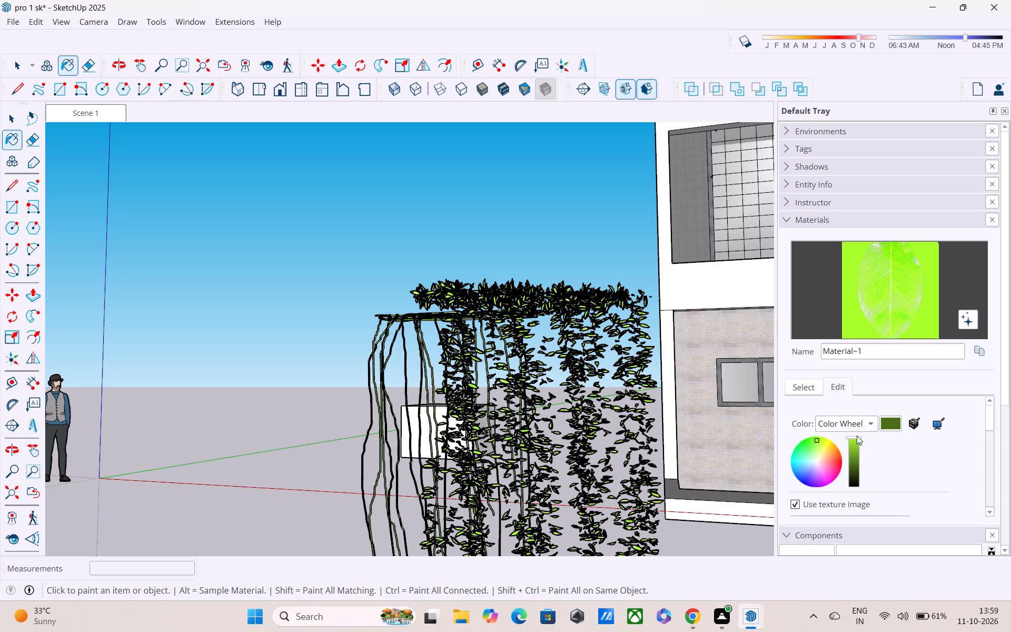
Shift the colour of leaf material Material~1 from lime to a vivid pure green at full brightness and leave the Paint tool.
drag(857, 436, 857, 434)
scroll(593, 420, down, 3)
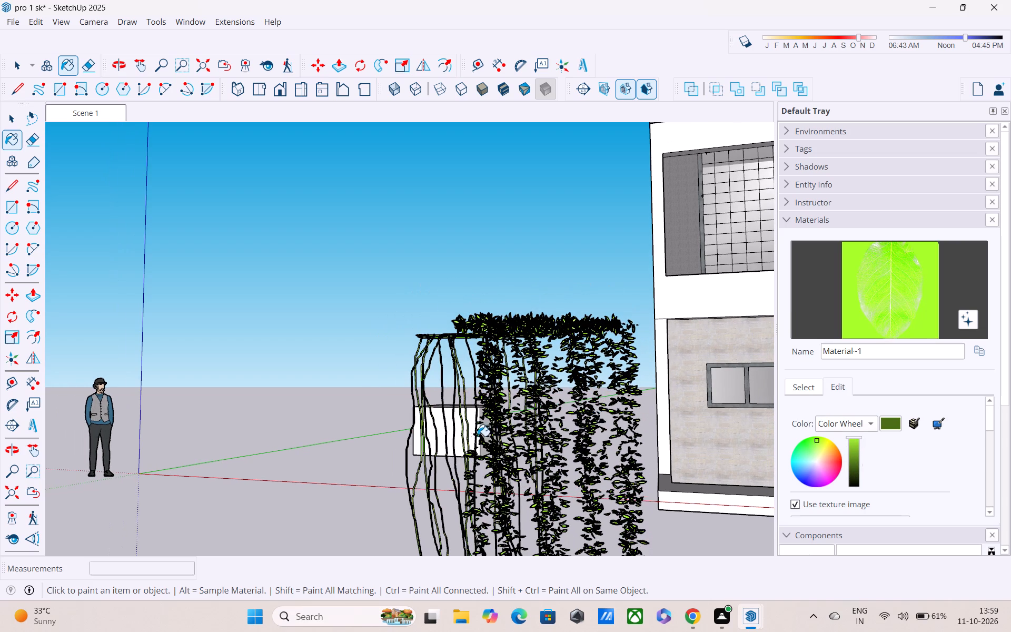
middle_click(472, 437)
scroll(825, 435, up, 2)
drag(820, 440, 800, 454)
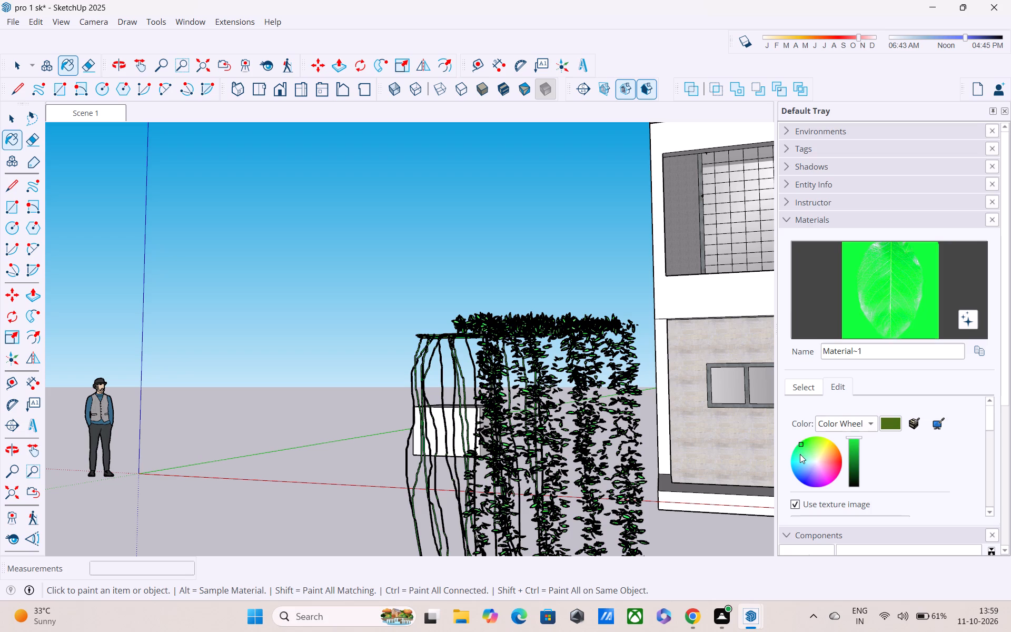
drag(800, 454, 801, 454)
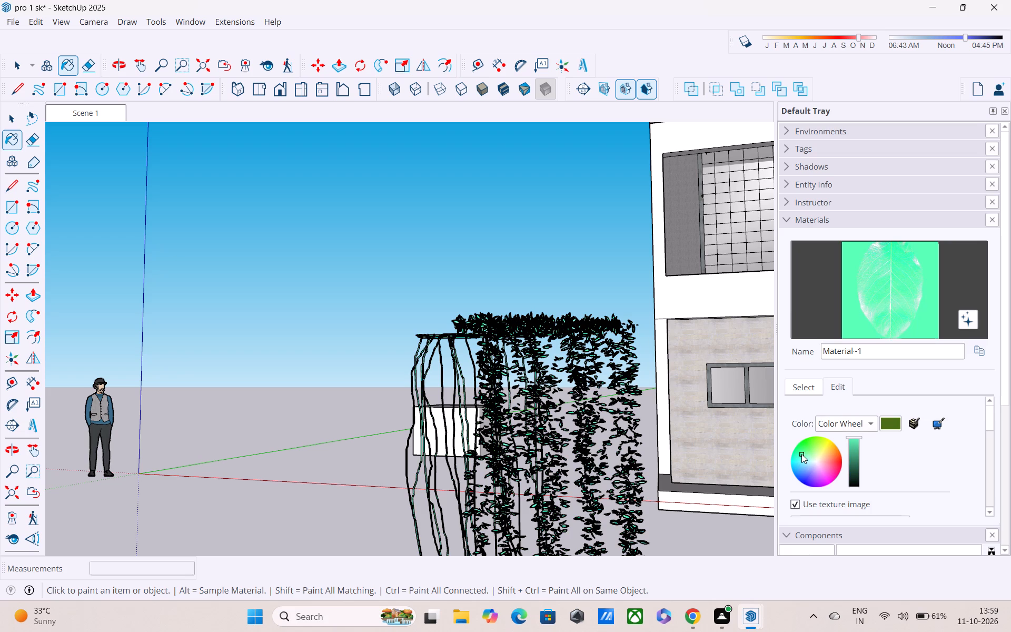
drag(801, 454, 802, 448)
scroll(435, 425, down, 3)
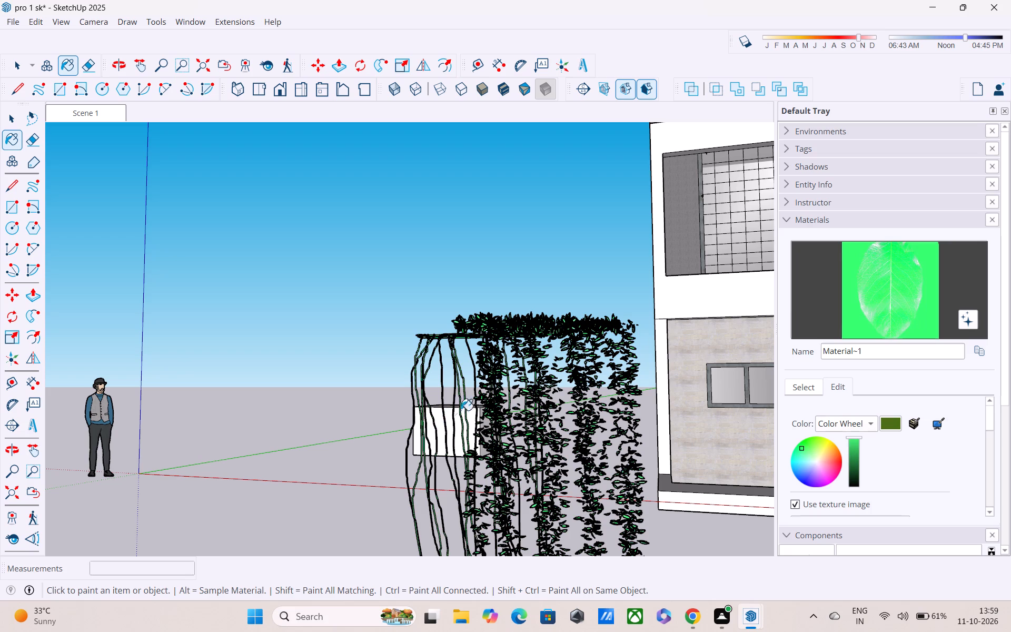
scroll(487, 413, down, 3)
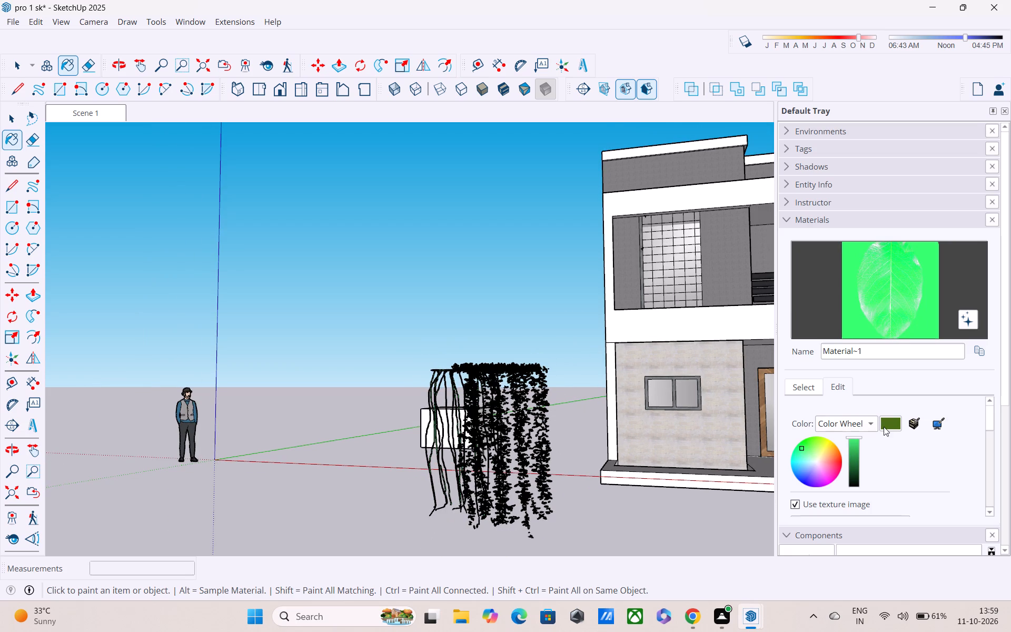
click(799, 445)
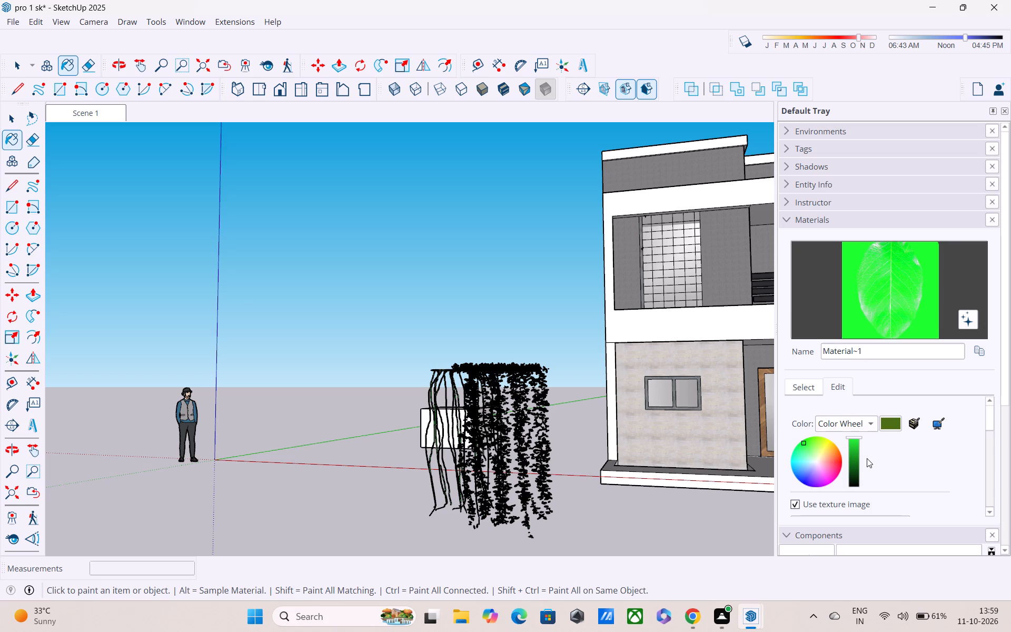
click(859, 438)
key(Escape)
key(space)
key(space)
key(space)
key(space)
key(space)
middle_drag(574, 445, 464, 473)
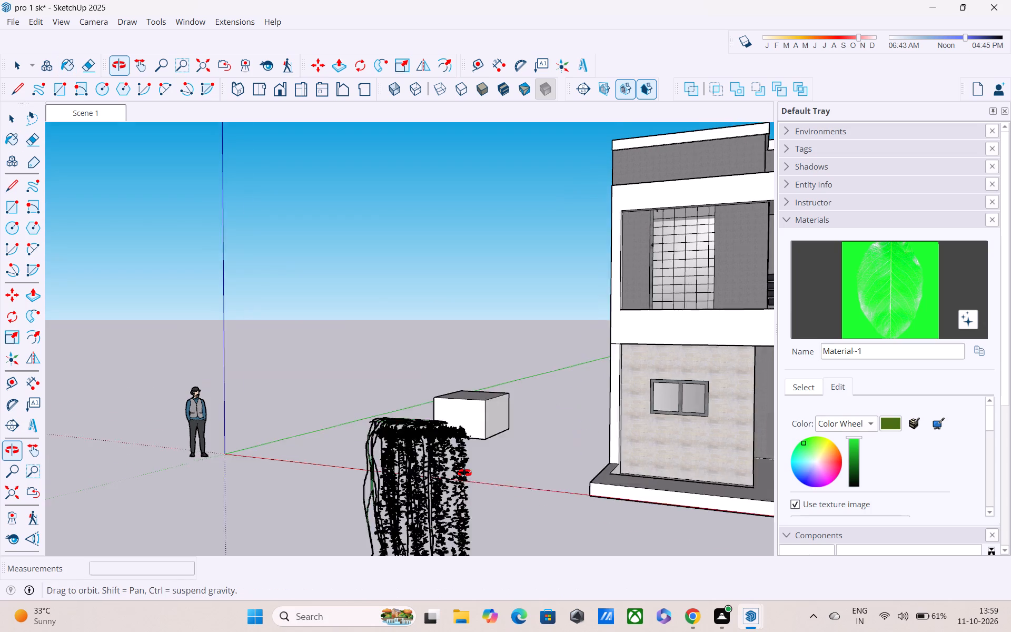
middle_drag(464, 473, 428, 475)
scroll(425, 467, down, 2)
middle_drag(415, 472, 574, 478)
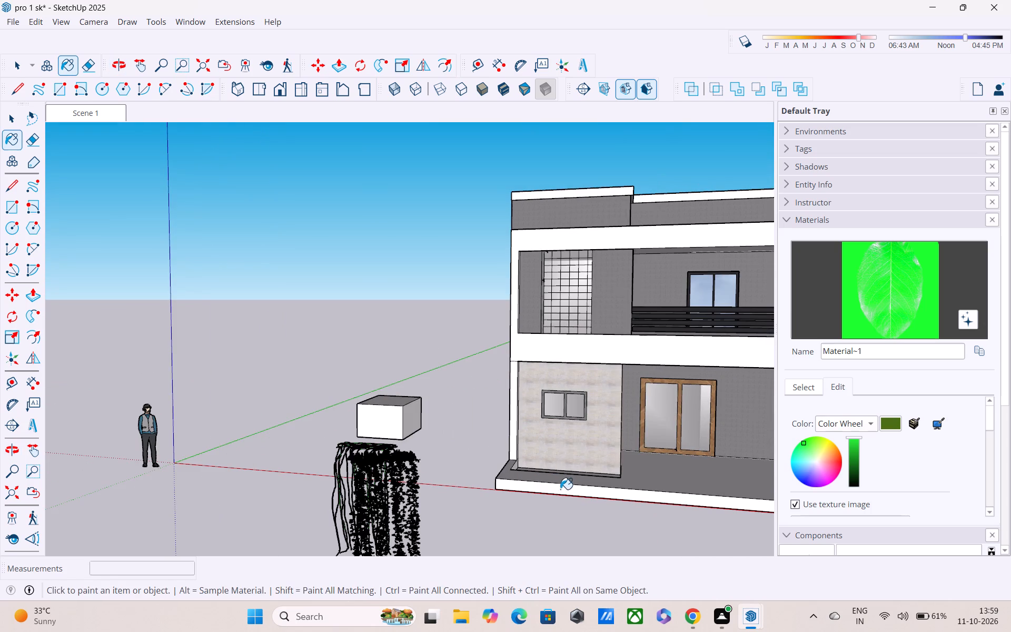
scroll(560, 489, down, 1)
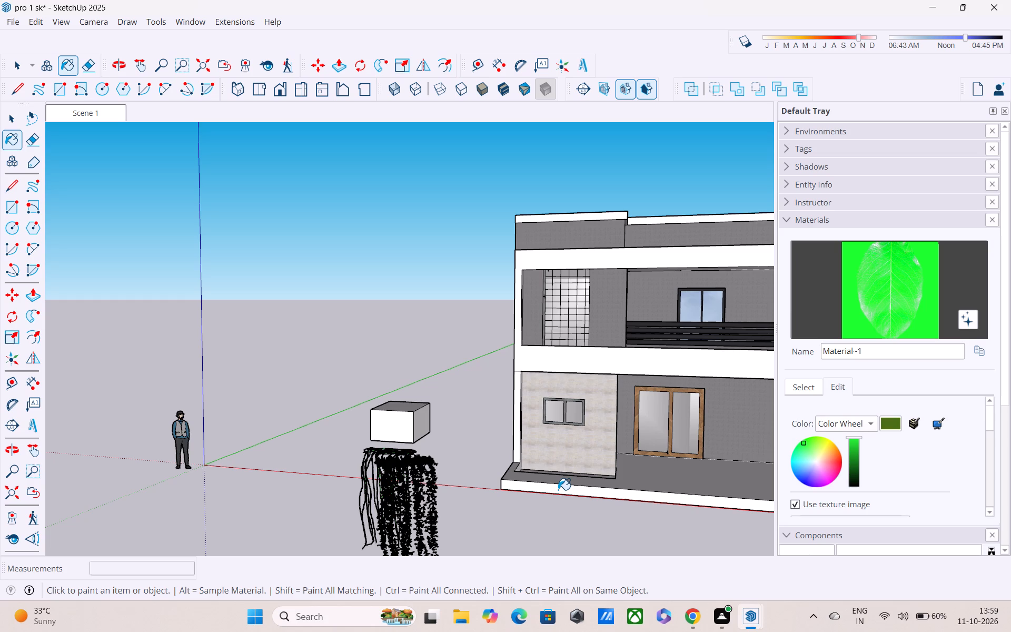
key(Escape)
key(space)
key(space)
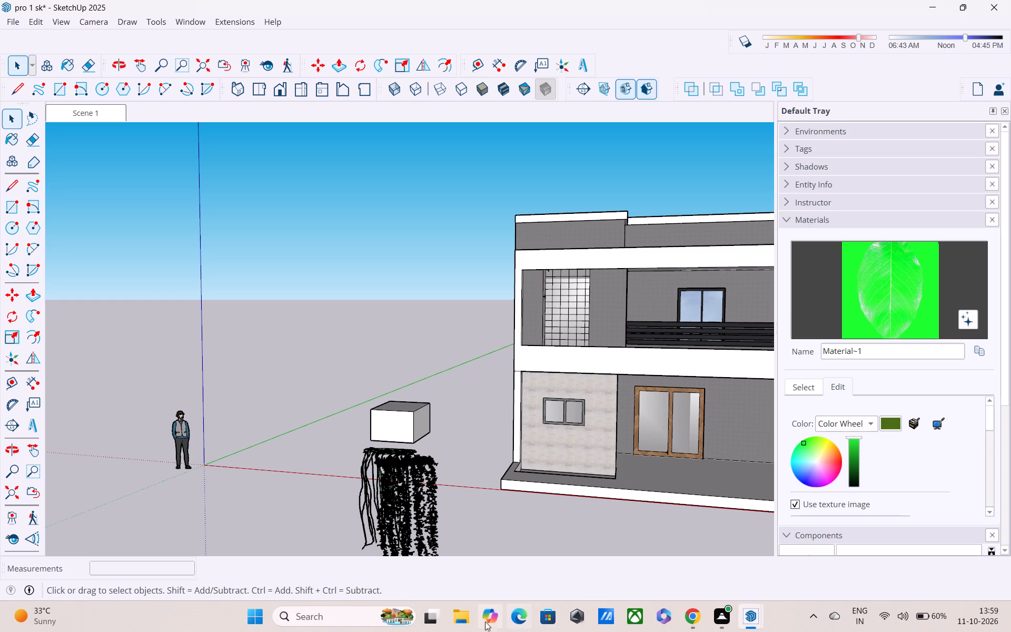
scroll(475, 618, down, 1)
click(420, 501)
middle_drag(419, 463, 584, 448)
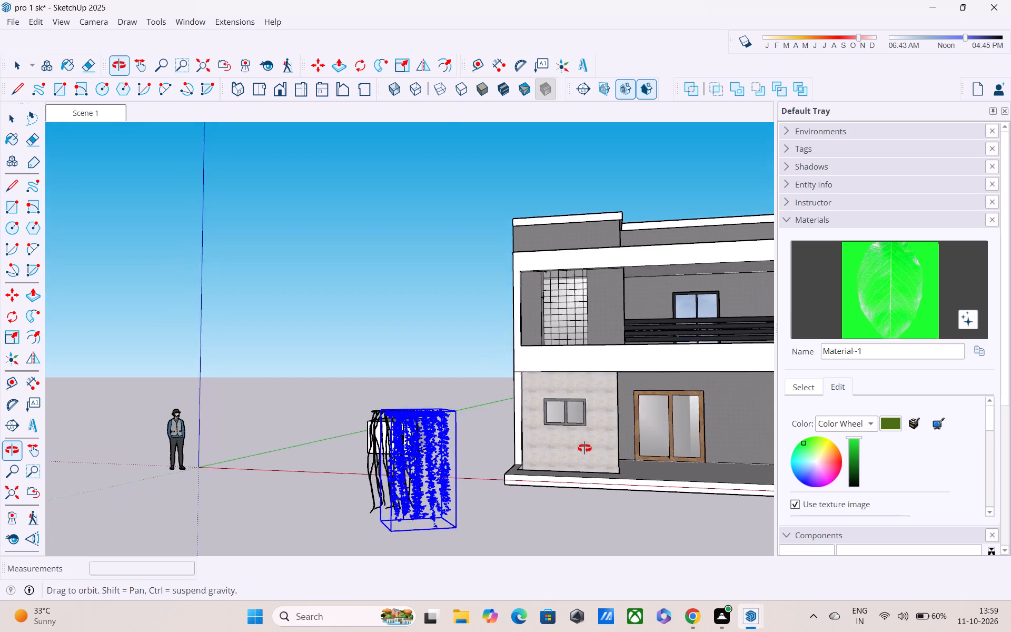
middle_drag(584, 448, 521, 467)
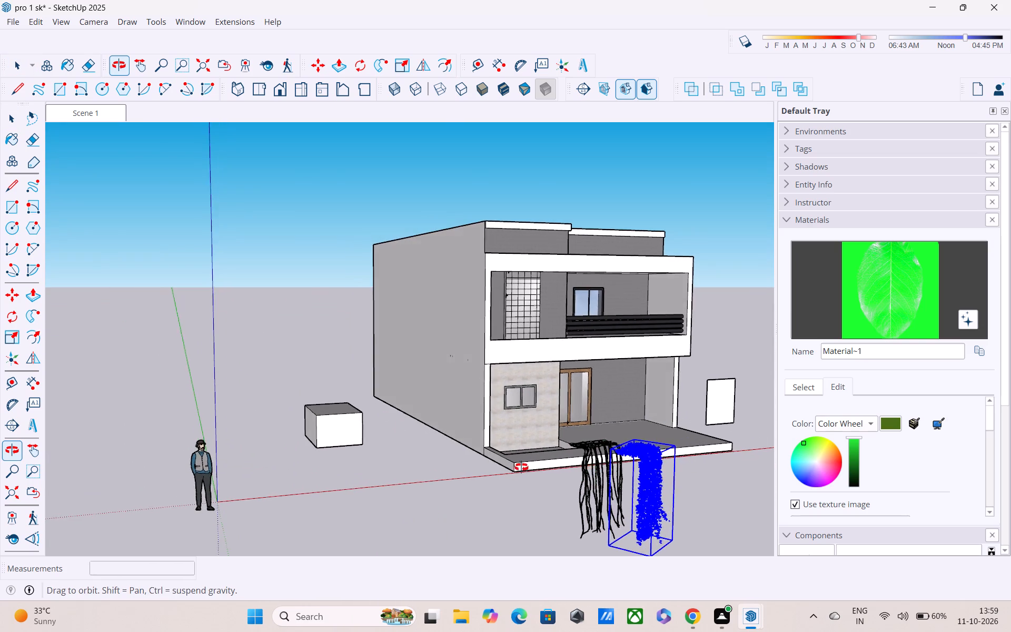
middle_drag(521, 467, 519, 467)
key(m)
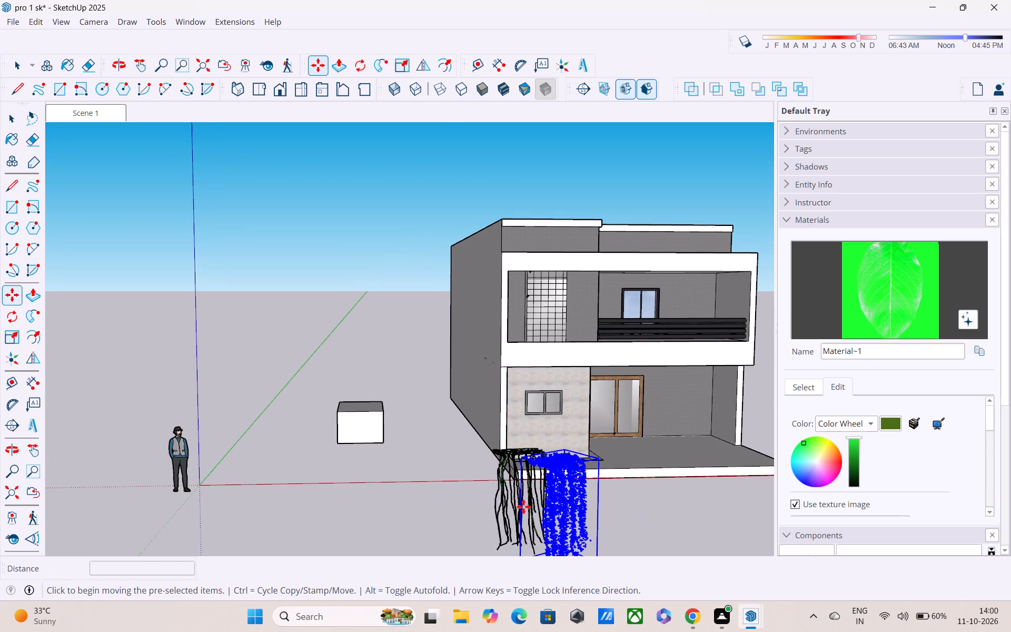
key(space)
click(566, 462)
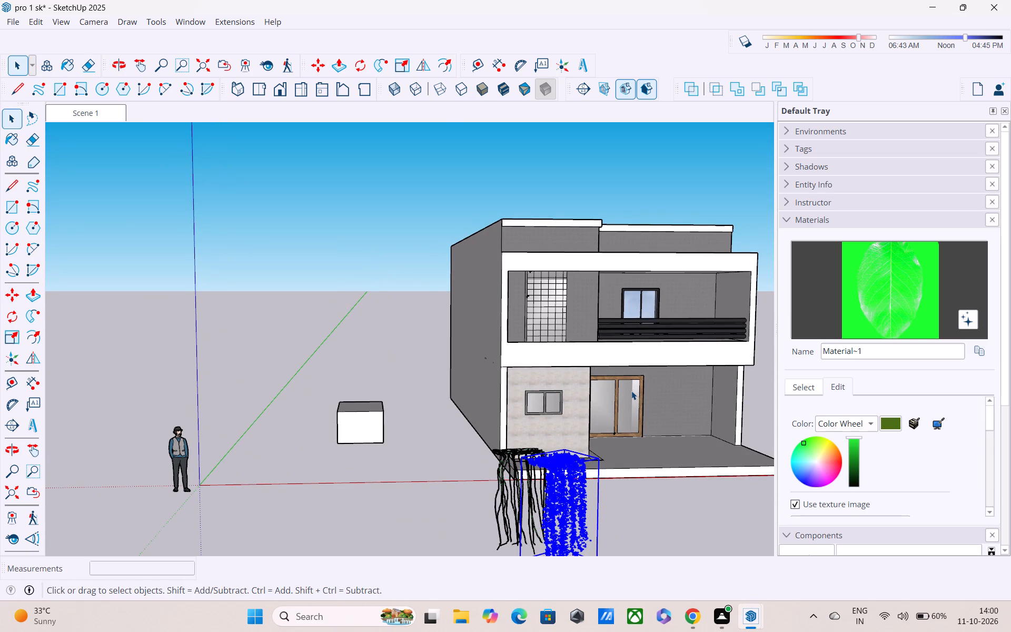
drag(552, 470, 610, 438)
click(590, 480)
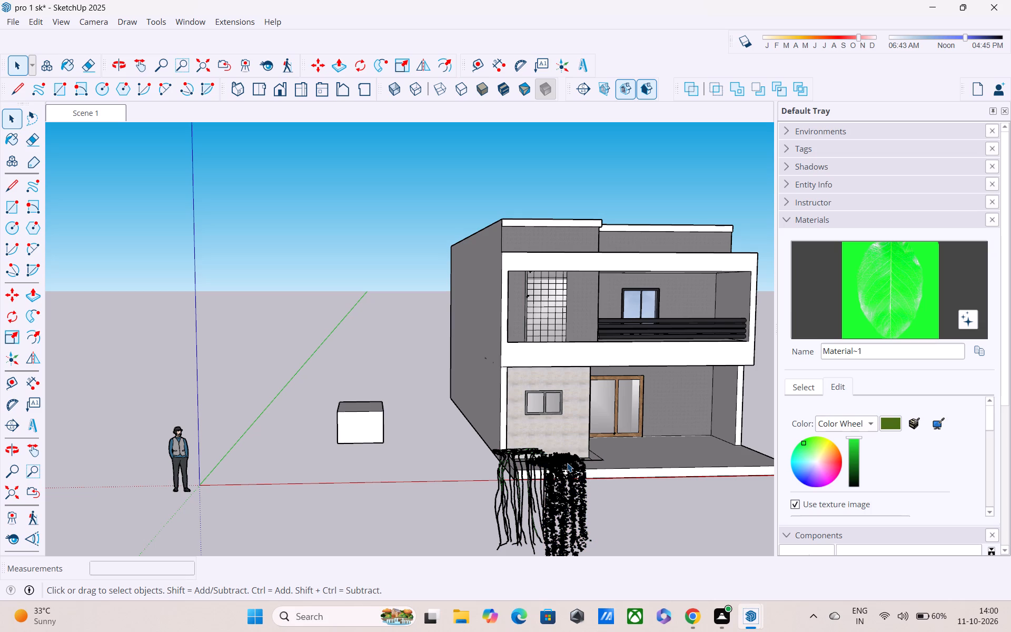
Copy the leafy part of the climbing plant about 43' 4" onto the roof edge above the first-floor balcony, leaving it deselected.
click(567, 463)
click(562, 482)
middle_drag(562, 485, 624, 490)
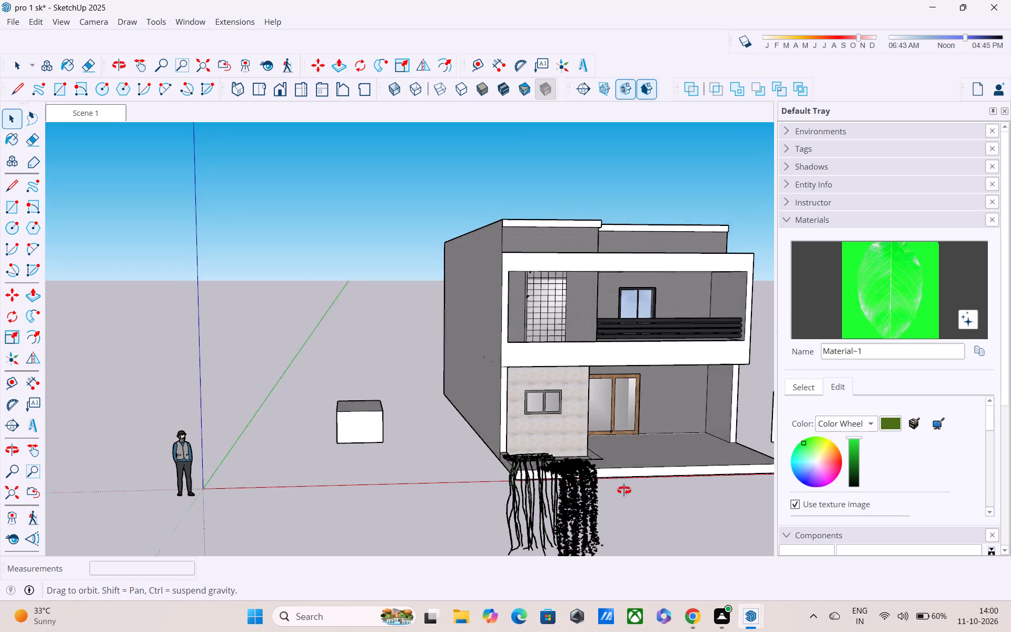
middle_drag(624, 490, 647, 490)
scroll(655, 478, up, 3)
click(683, 453)
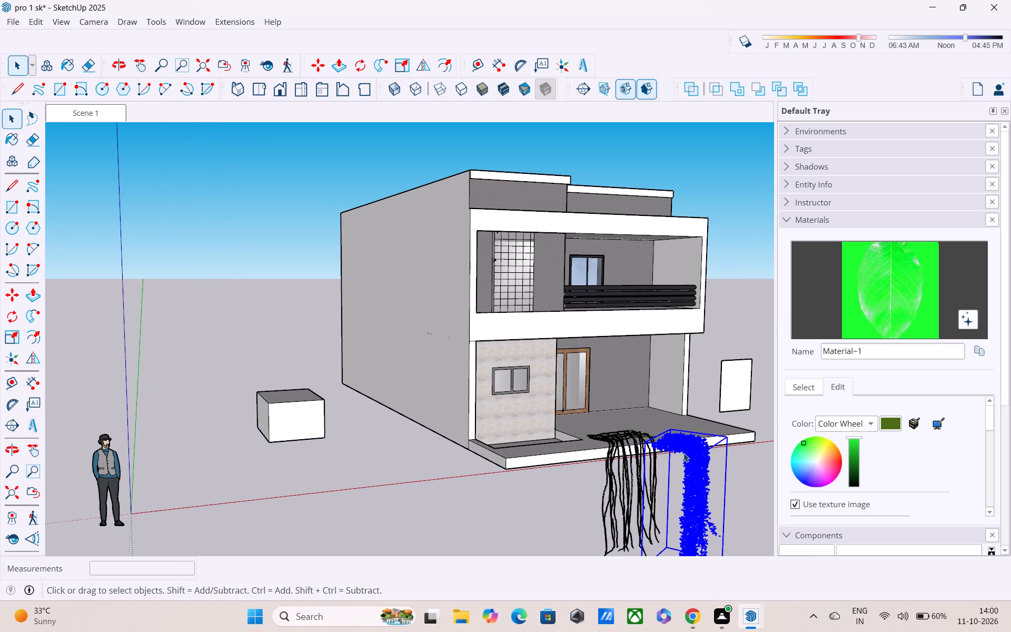
key(m)
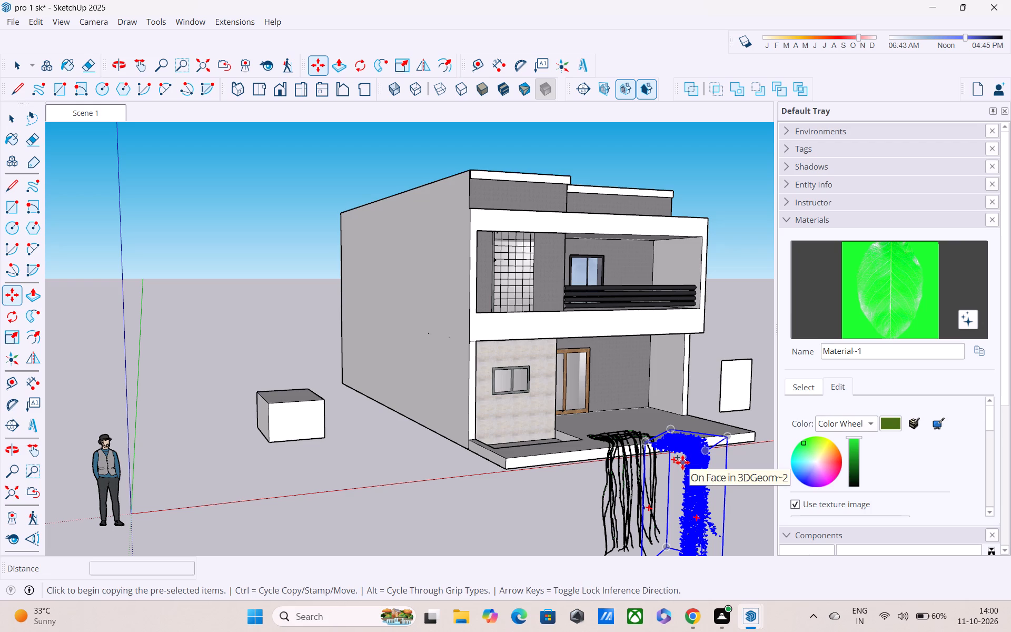
click(676, 433)
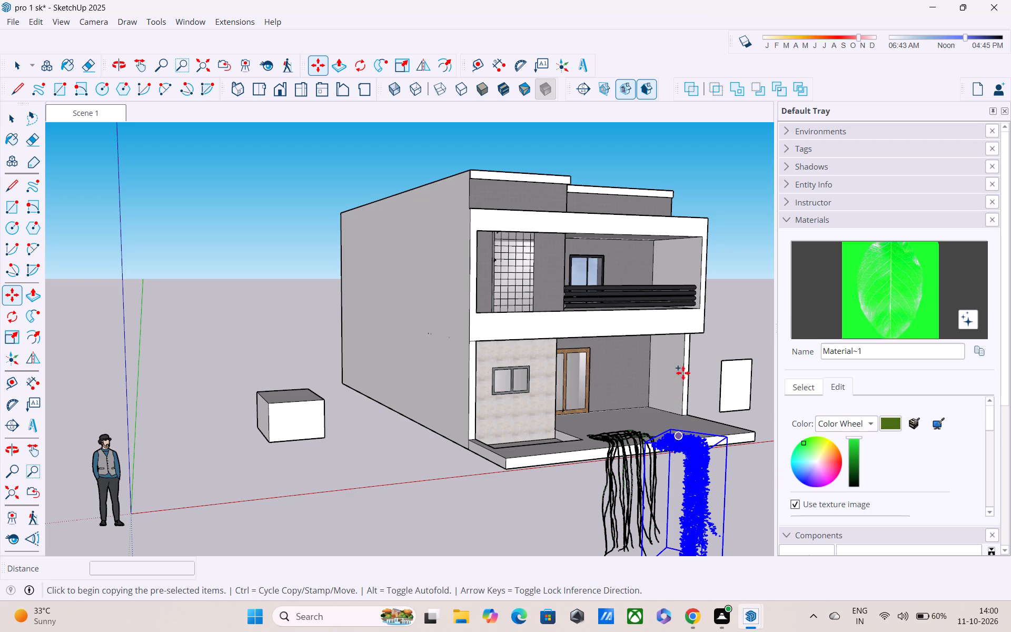
middle_drag(674, 223, 612, 279)
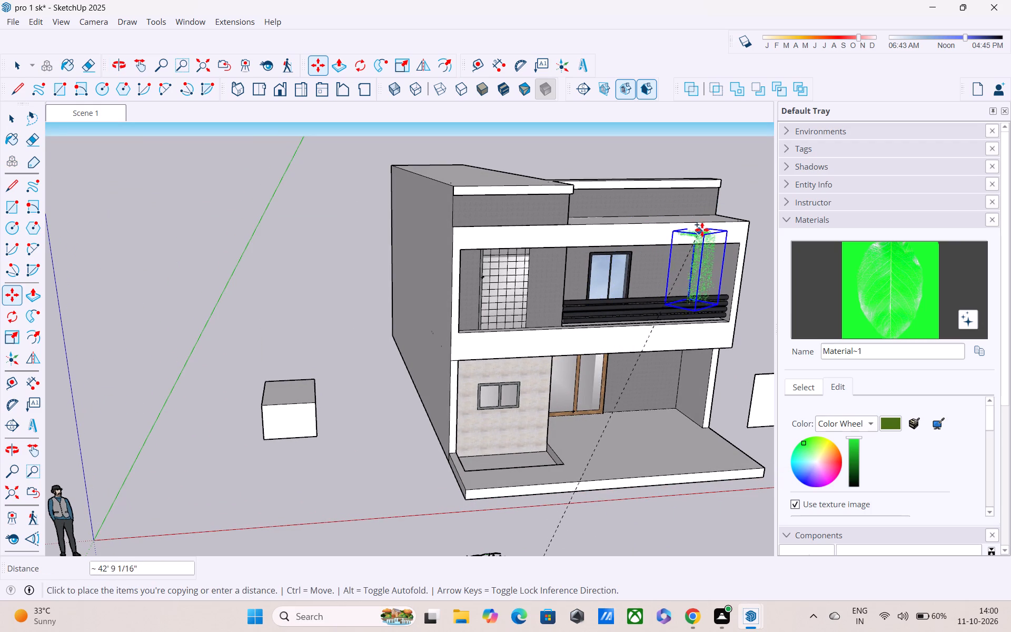
click(705, 225)
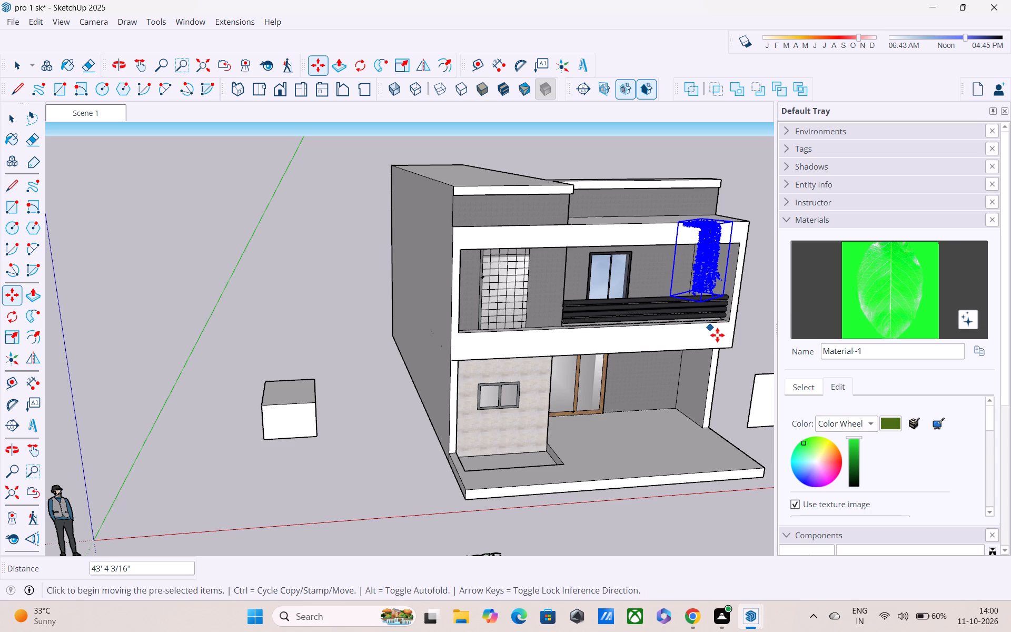
key(Escape)
key(Escape)
Delete the original leafy part and the bare stems of the climbing plant on the ground in front of the house.
middle_drag(718, 371, 602, 321)
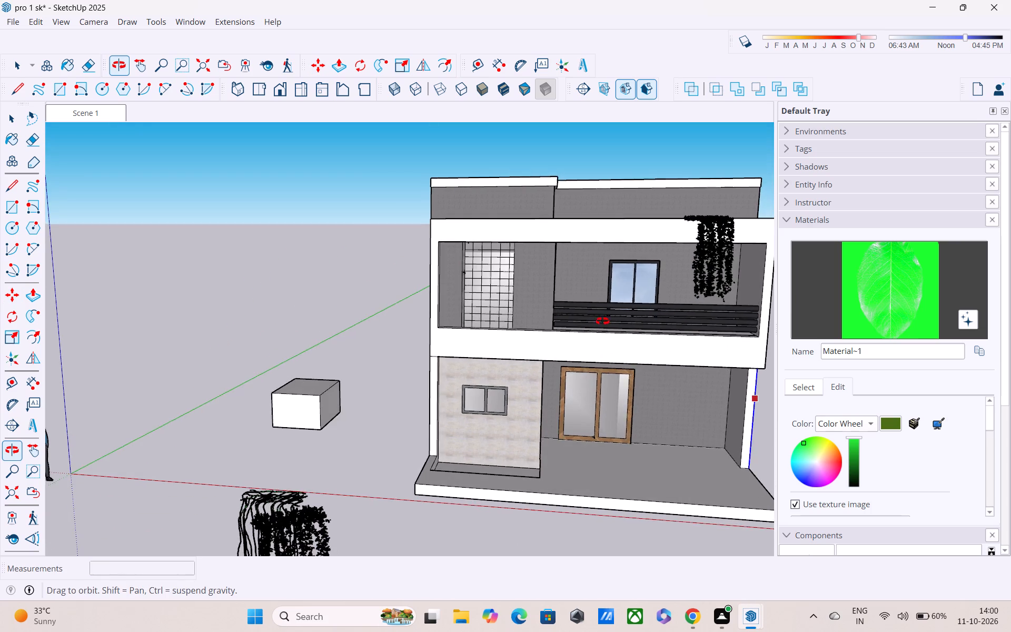
middle_drag(602, 321, 596, 314)
scroll(599, 322, down, 2)
scroll(650, 363, up, 2)
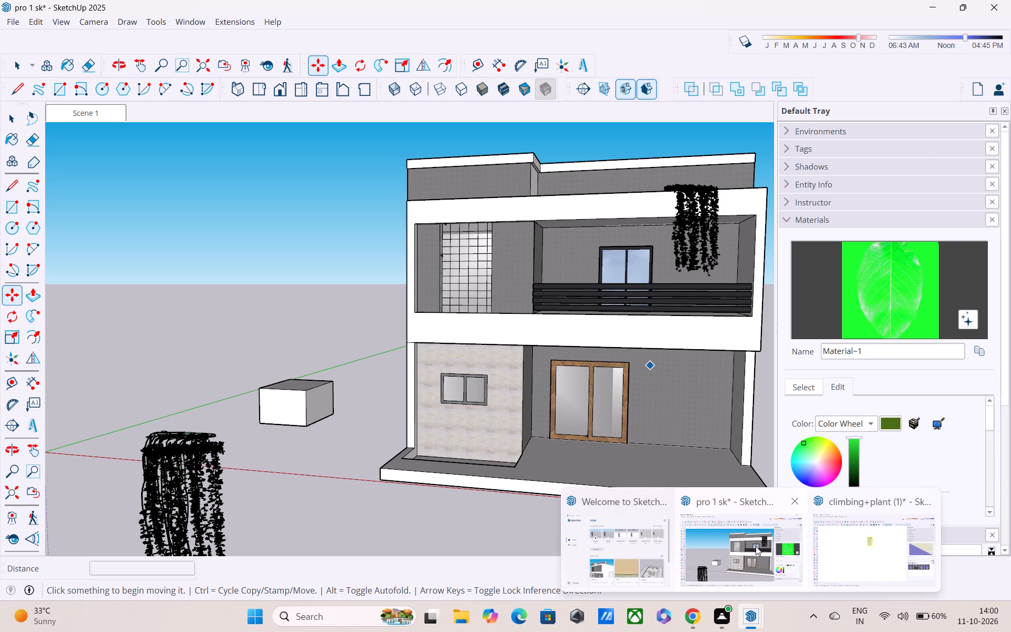
key(Escape)
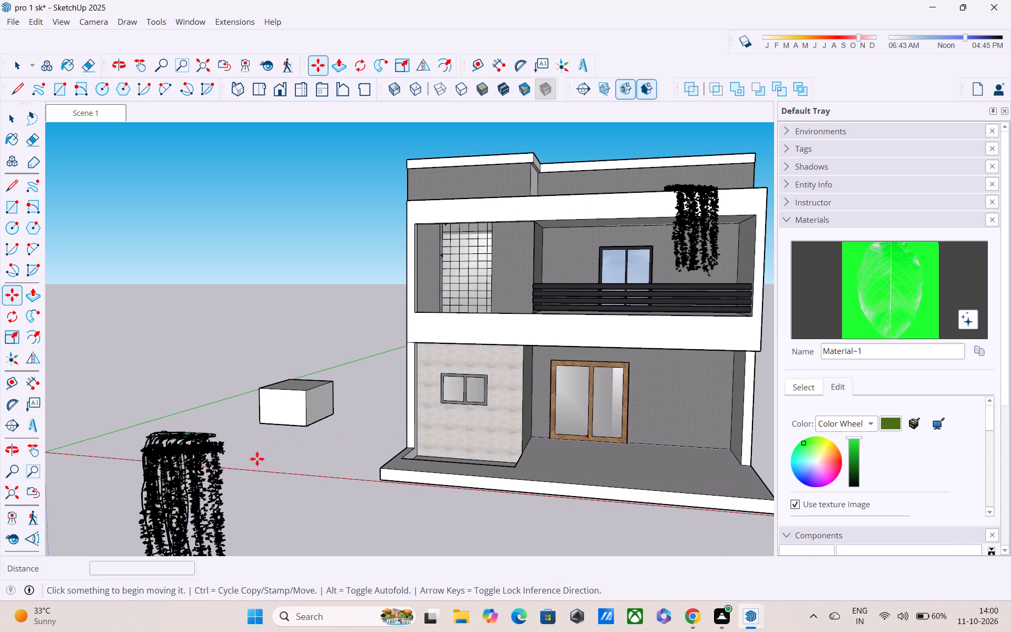
key(space)
click(209, 467)
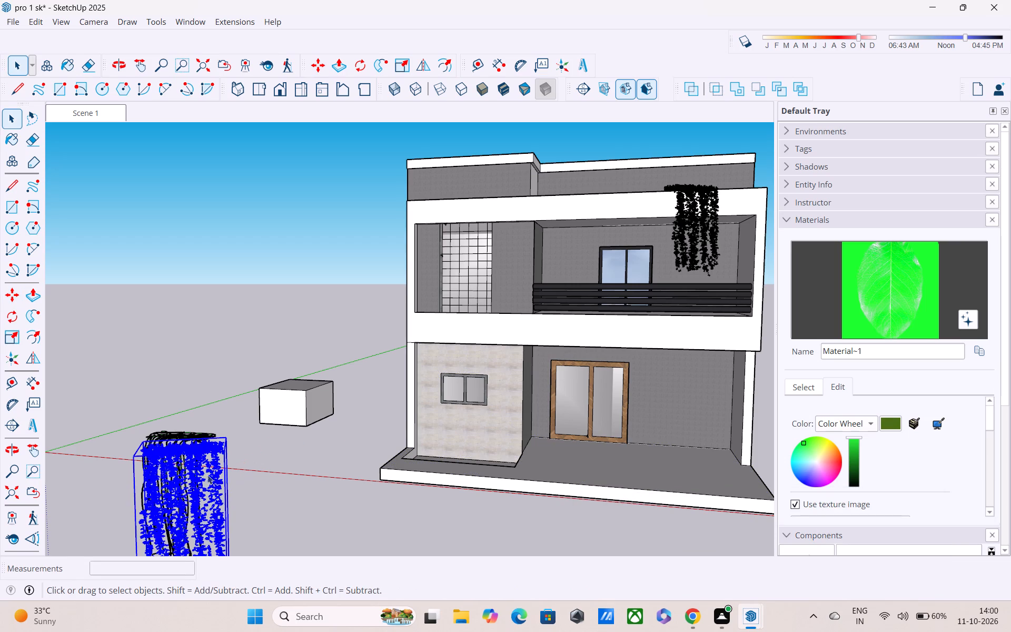
key(Delete)
click(190, 445)
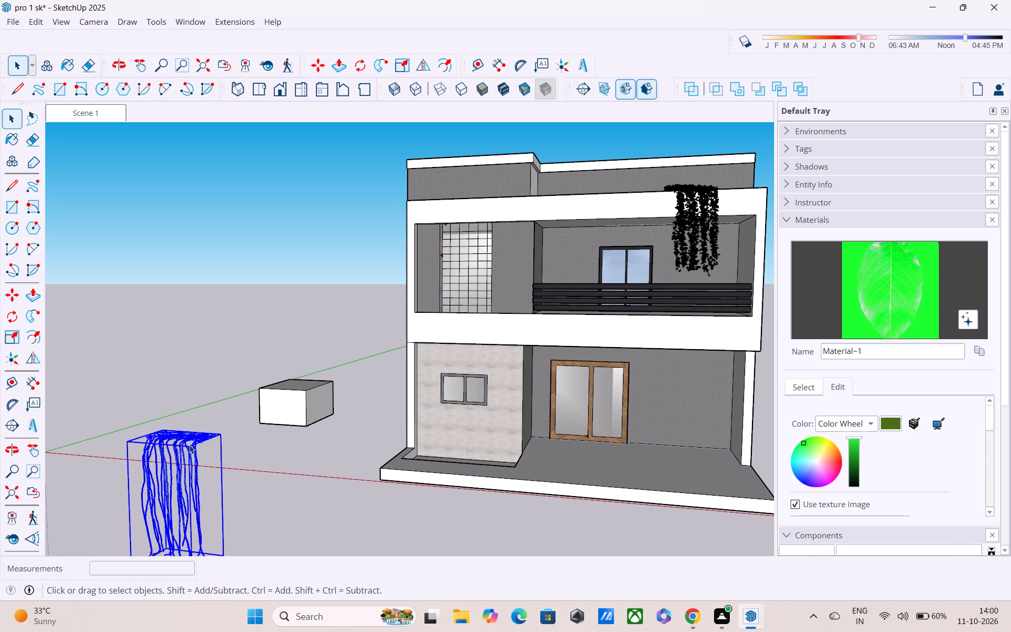
key(Delete)
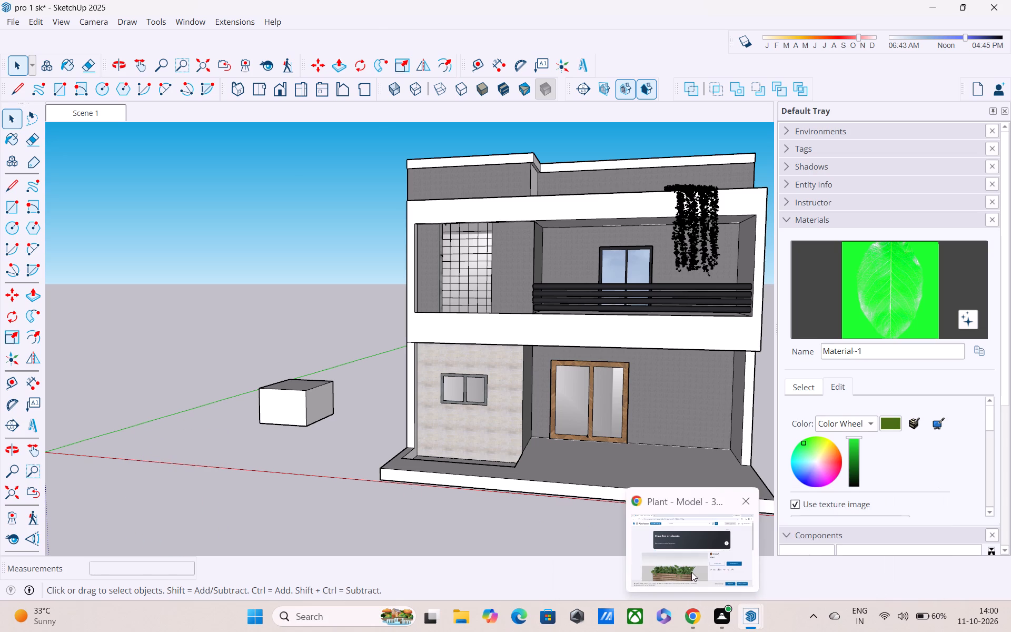
Switch to Chrome and show the downloaded tree.skp file in its folder from the recent downloads.
click(691, 572)
click(950, 44)
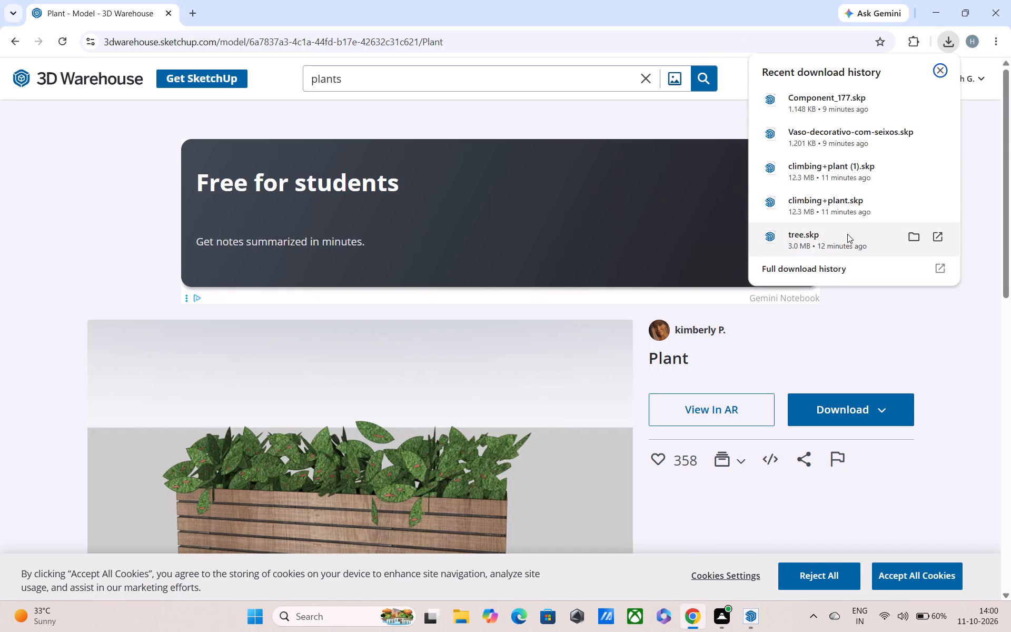
click(847, 236)
click(906, 235)
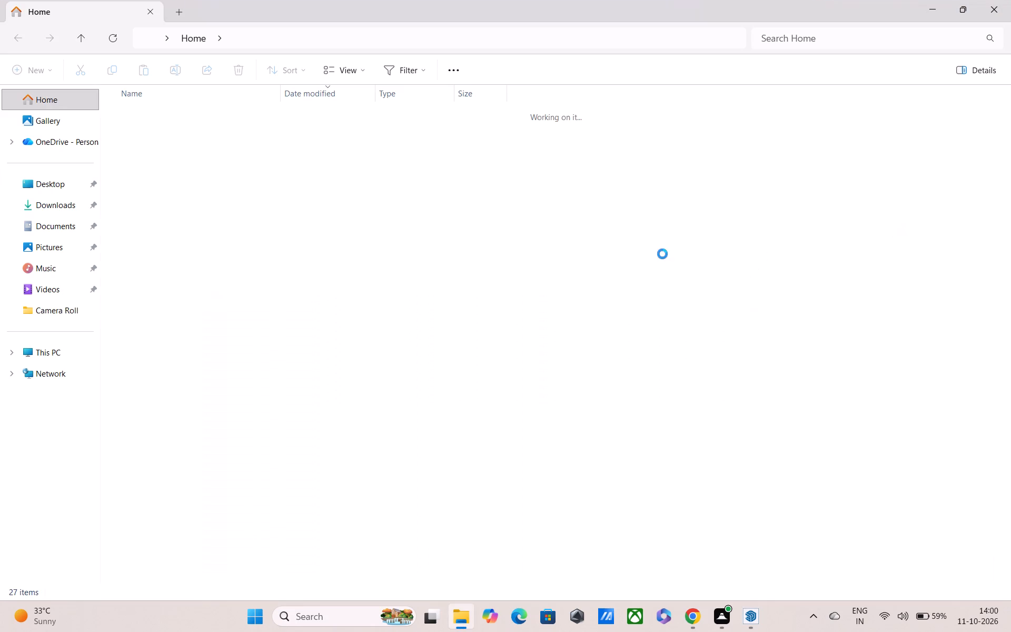
Open the downloaded tree.skp model from the Downloads folder, accepting read-only access.
double_click(401, 203)
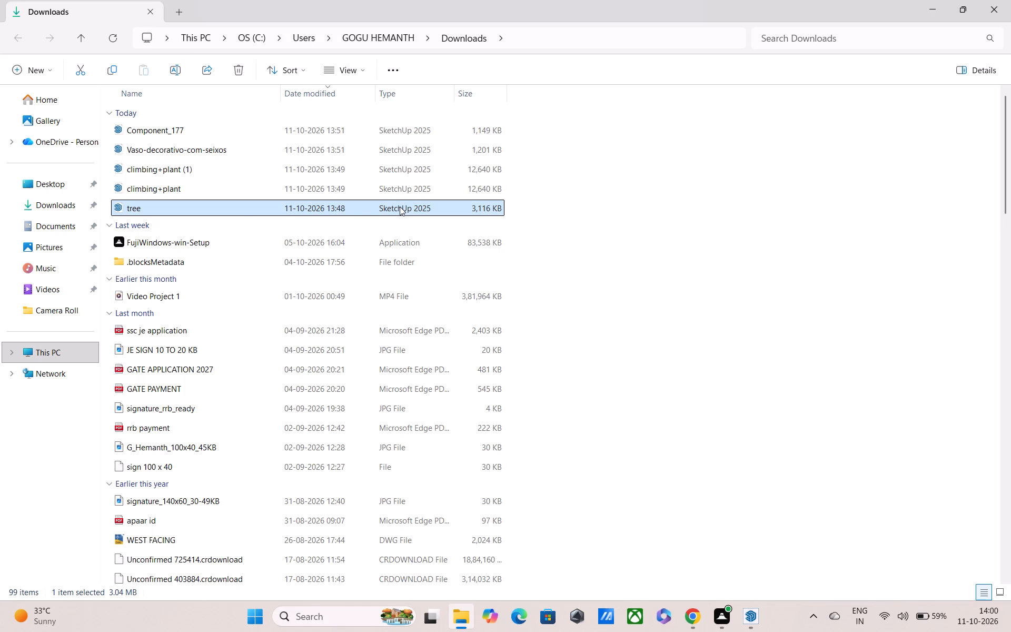
double_click(239, 203)
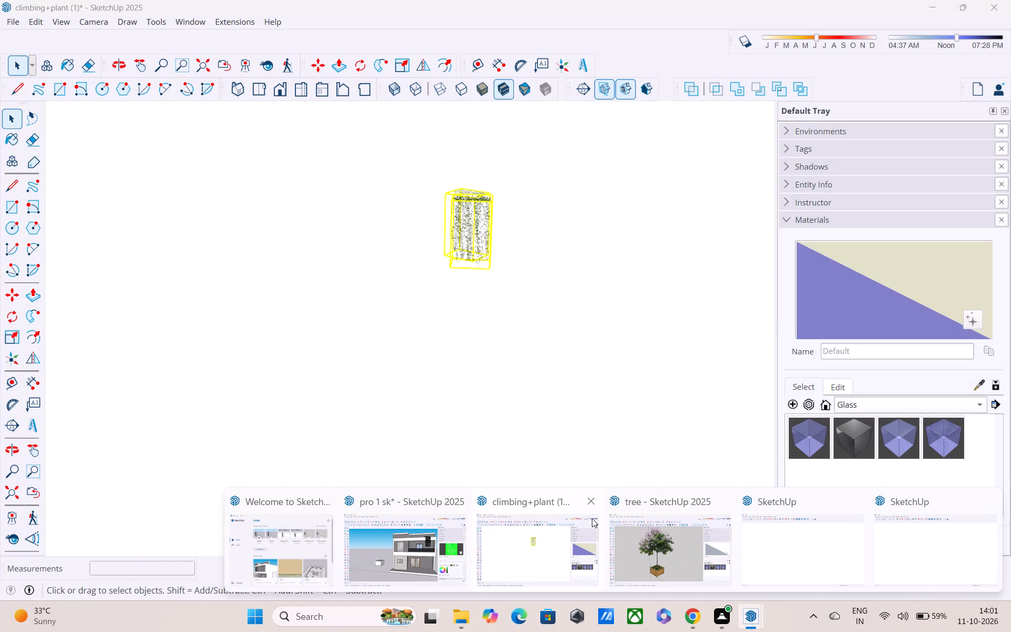
click(599, 503)
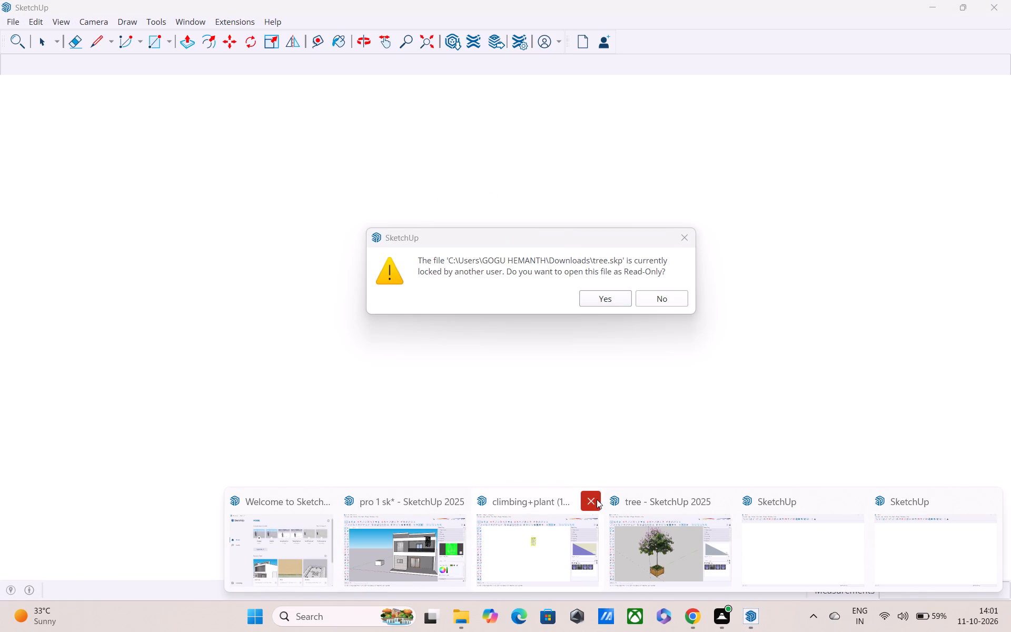
click(611, 294)
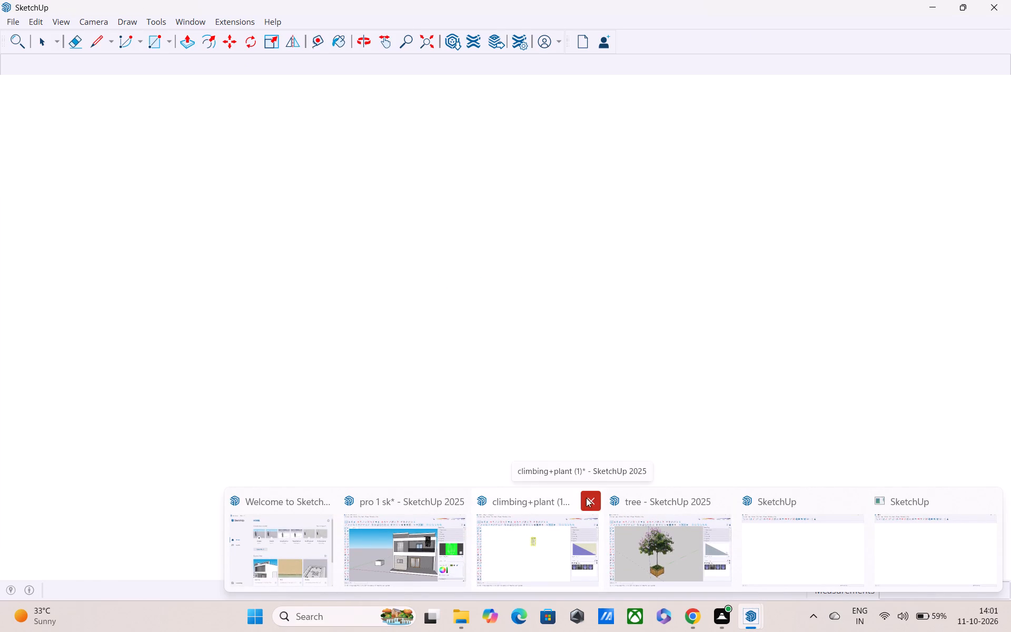
Close the climbing+plant (1) model without saving its changes.
click(587, 497)
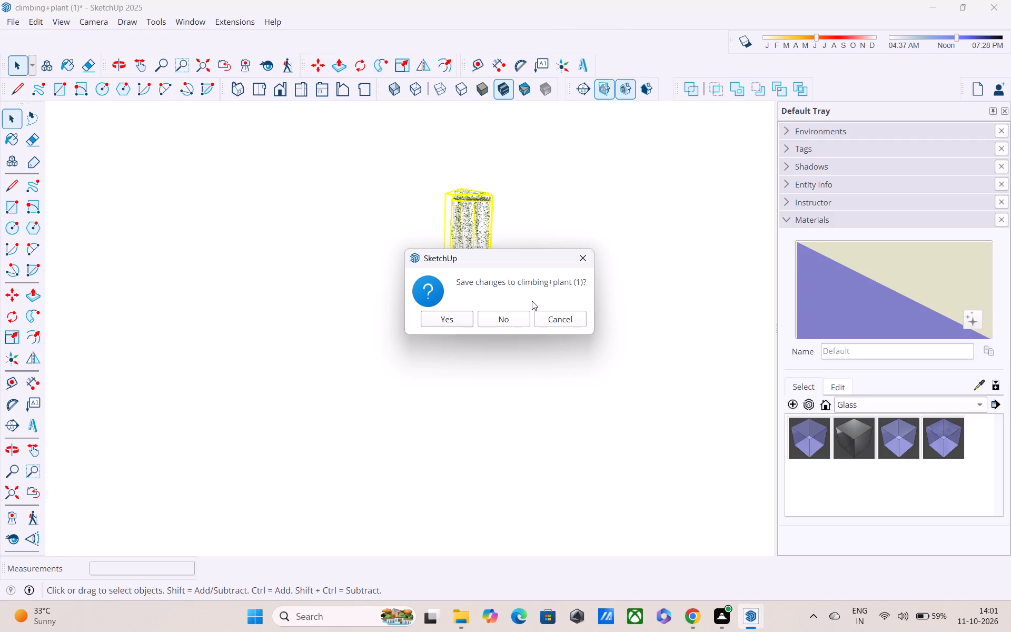
click(523, 318)
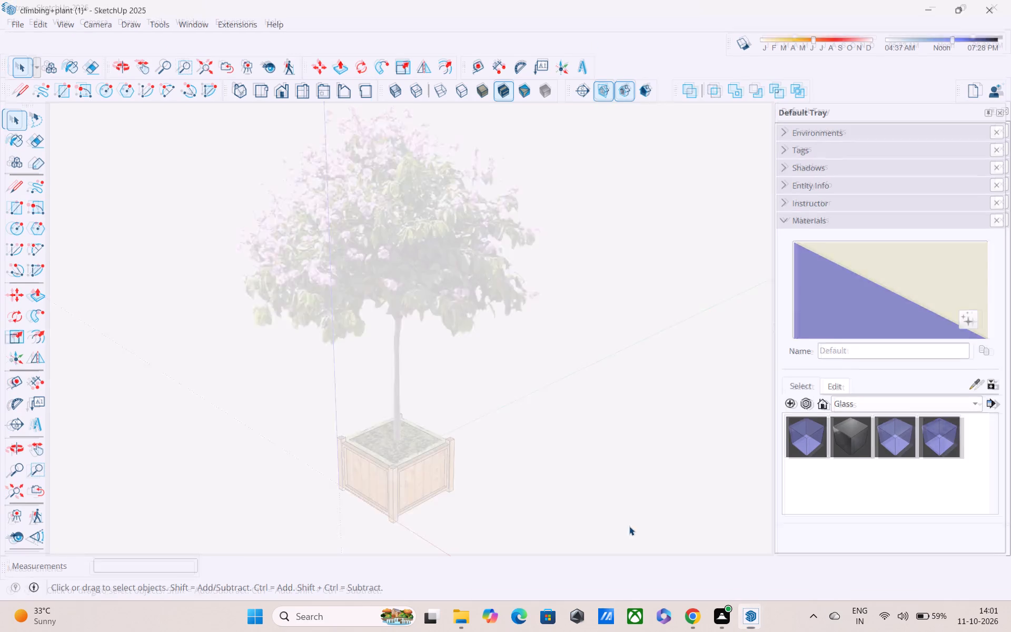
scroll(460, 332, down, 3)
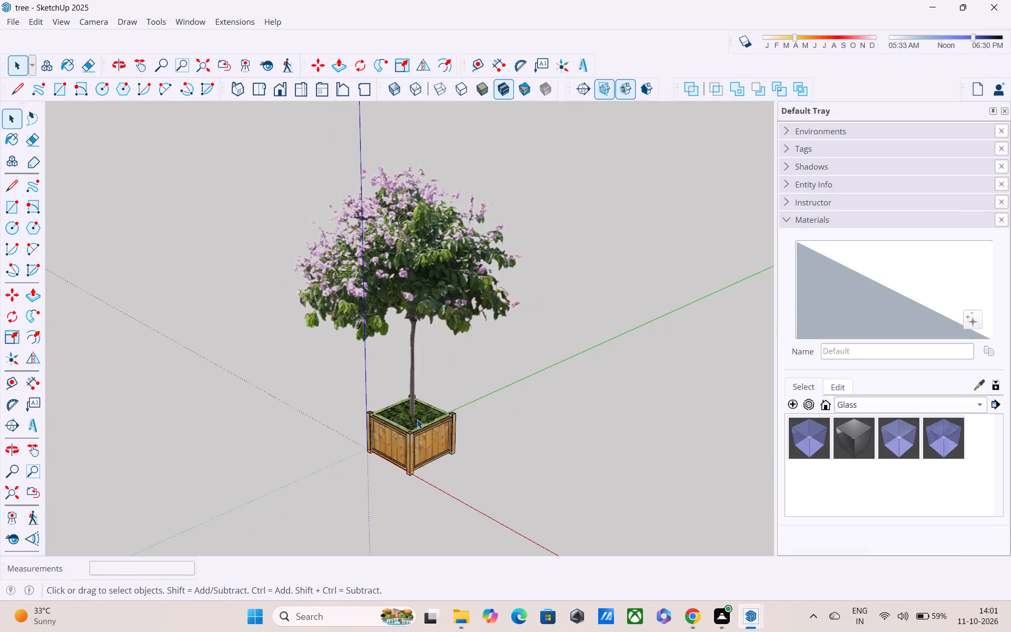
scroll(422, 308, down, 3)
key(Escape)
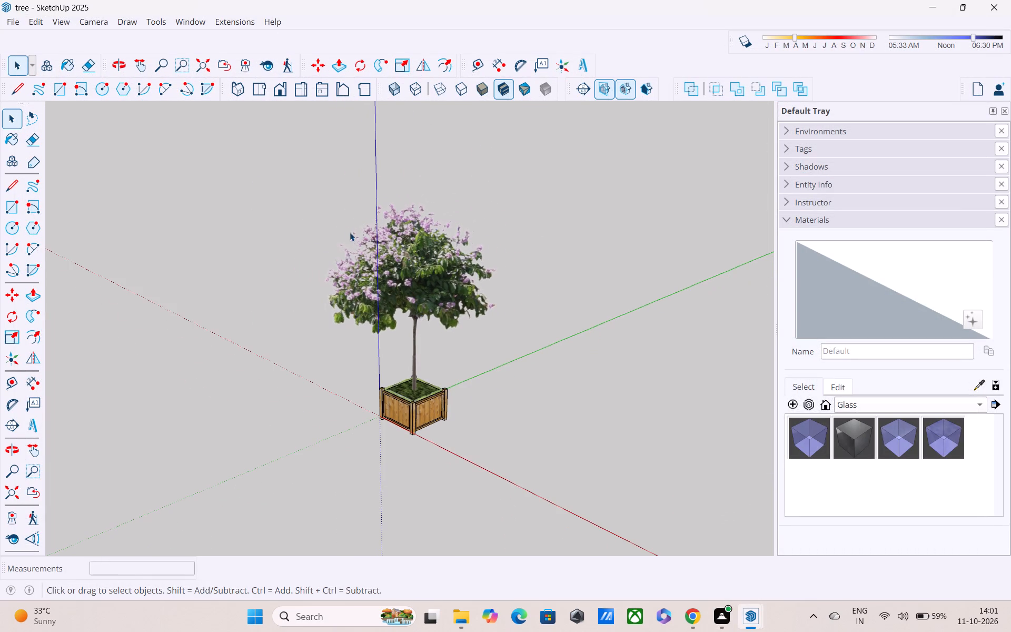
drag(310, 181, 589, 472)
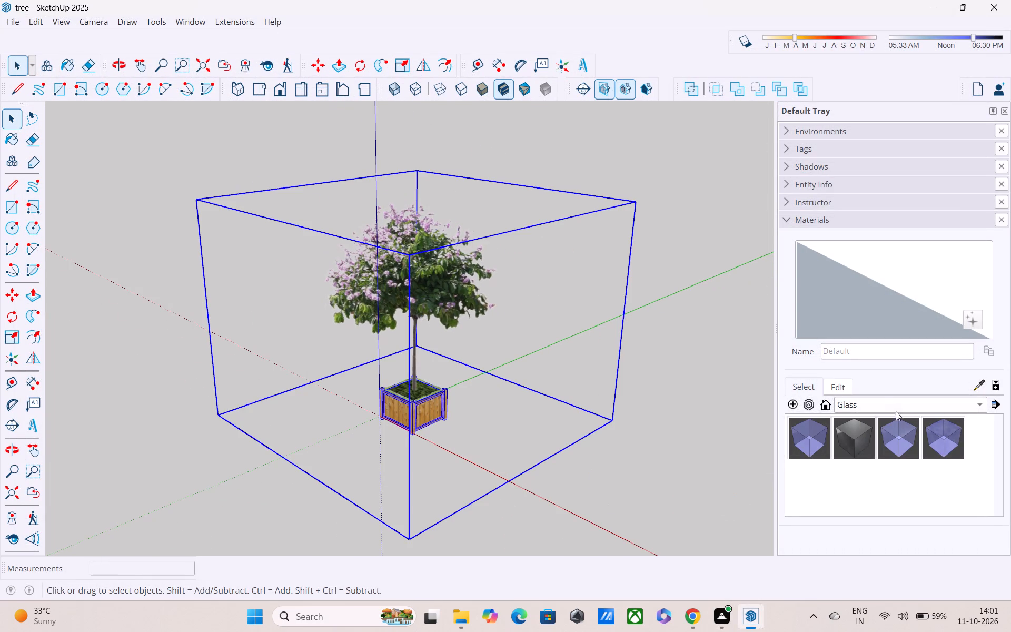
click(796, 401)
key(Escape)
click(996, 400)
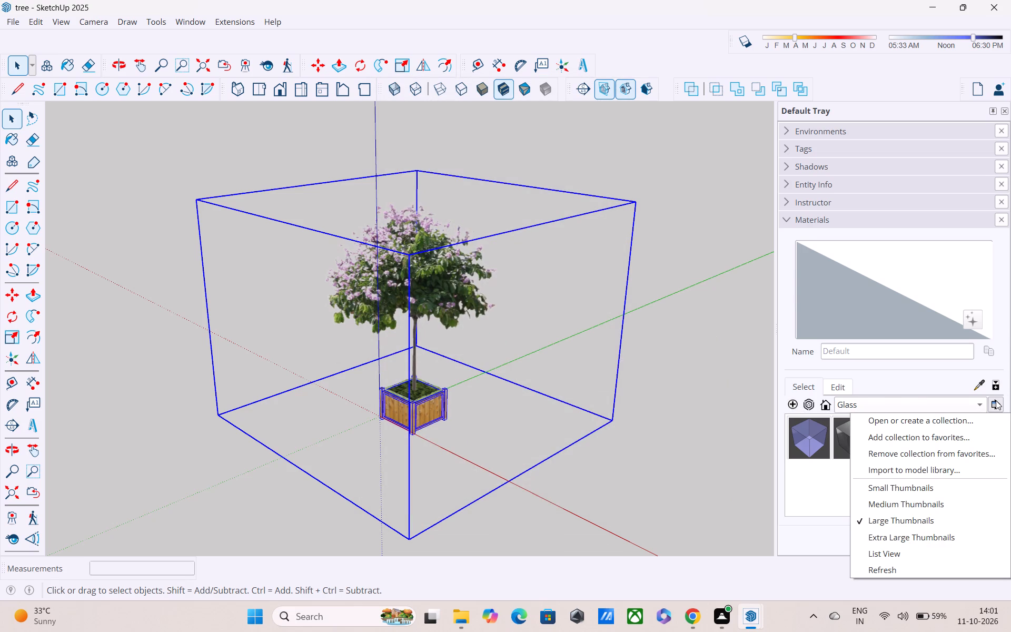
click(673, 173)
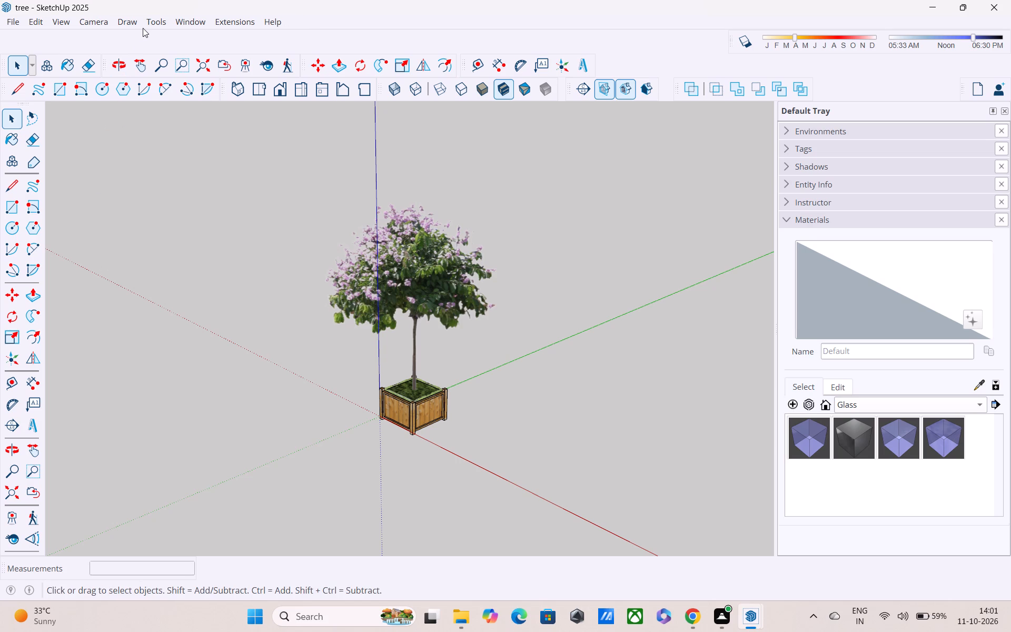
Copy the whole potted tree from the tree file and paste it on the ground beside the house's front in pro 1 sk.
scroll(405, 307, down, 1)
drag(324, 211, 592, 318)
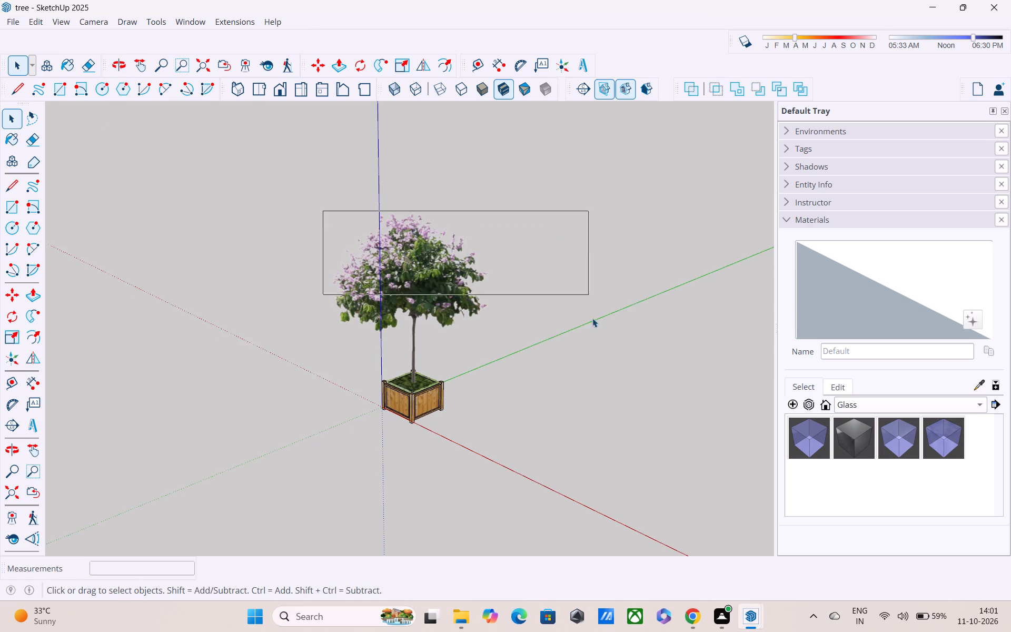
drag(592, 318, 598, 468)
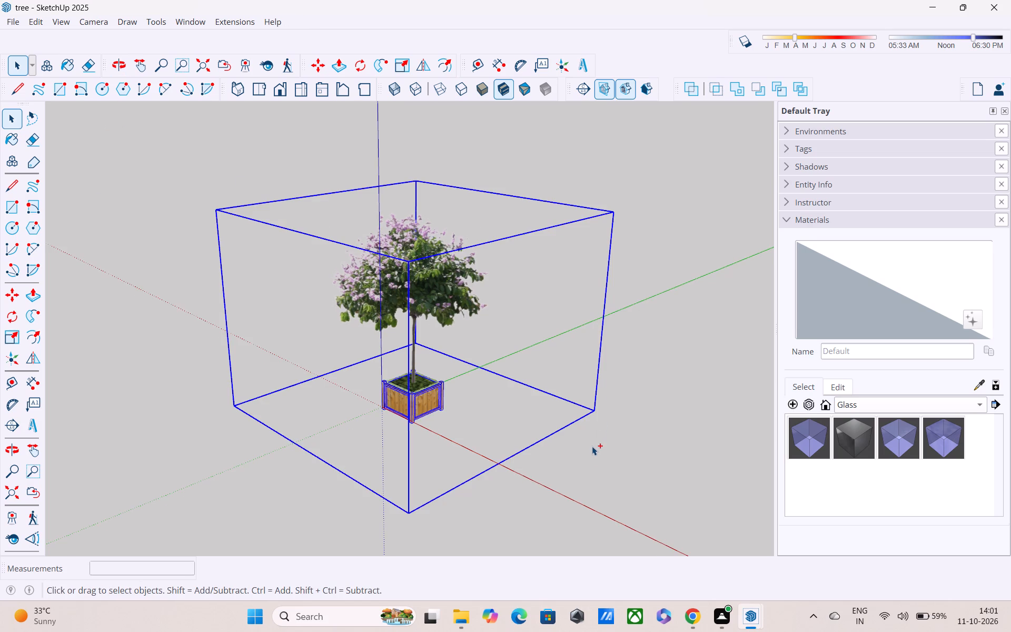
key(ctrl+c)
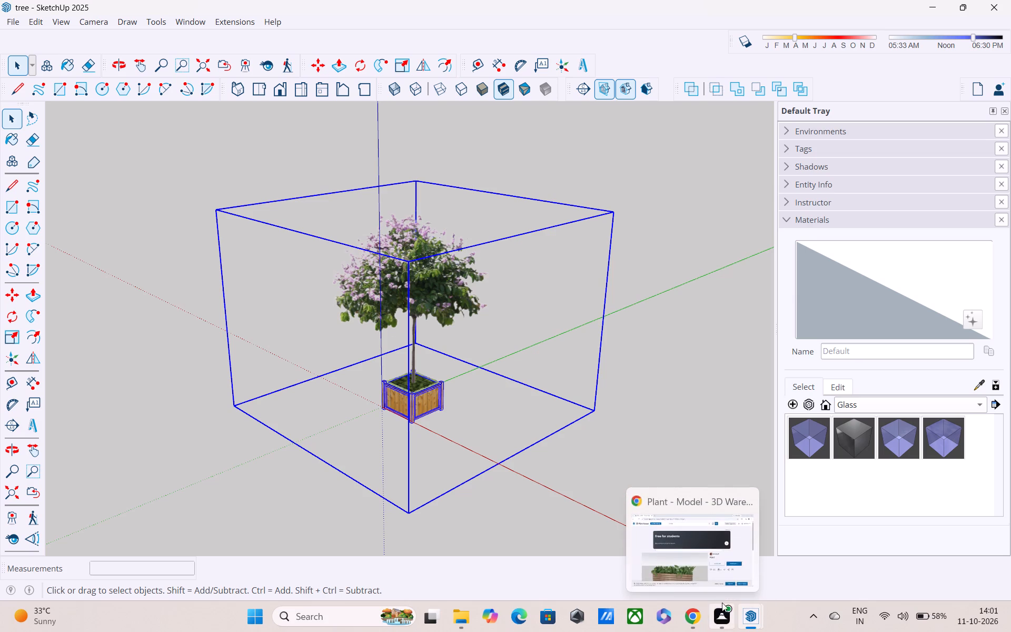
click(537, 559)
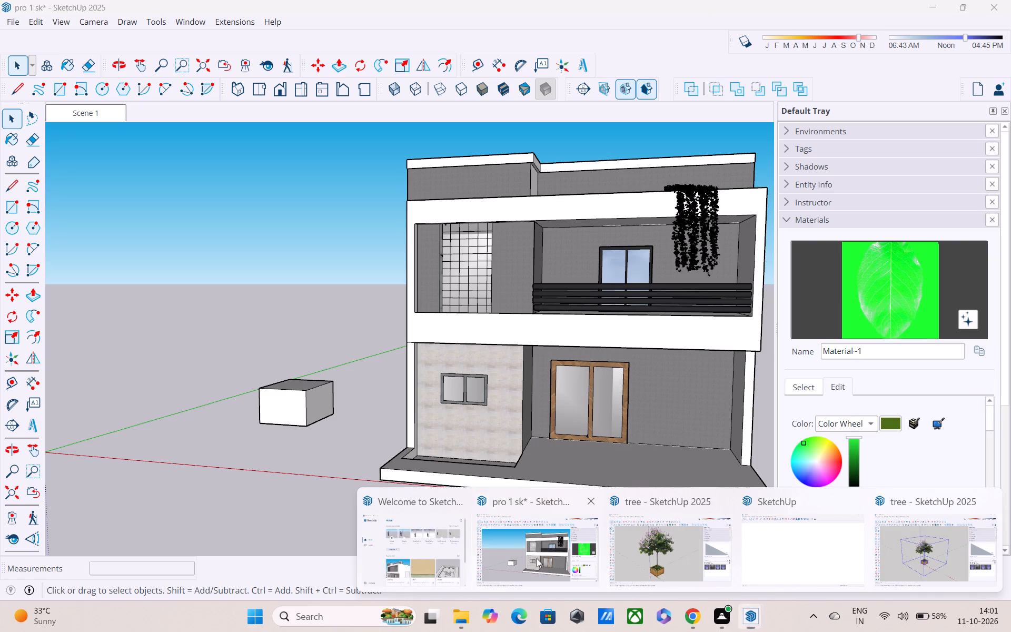
middle_drag(490, 451, 523, 508)
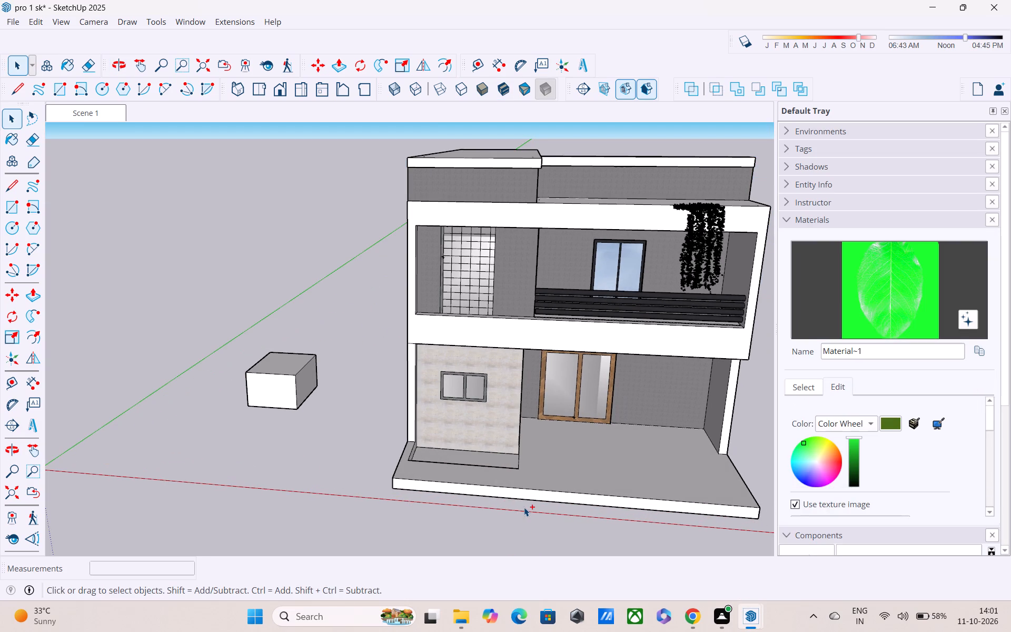
key(ctrl+v)
scroll(524, 504, down, 2)
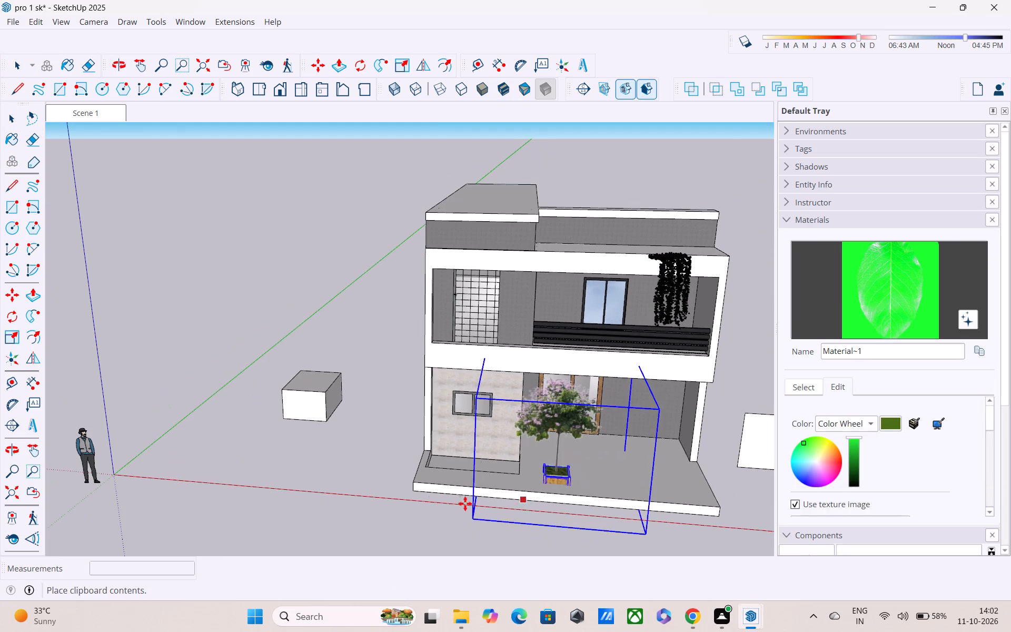
scroll(418, 508, down, 1)
scroll(309, 512, down, 2)
middle_drag(301, 512, 336, 448)
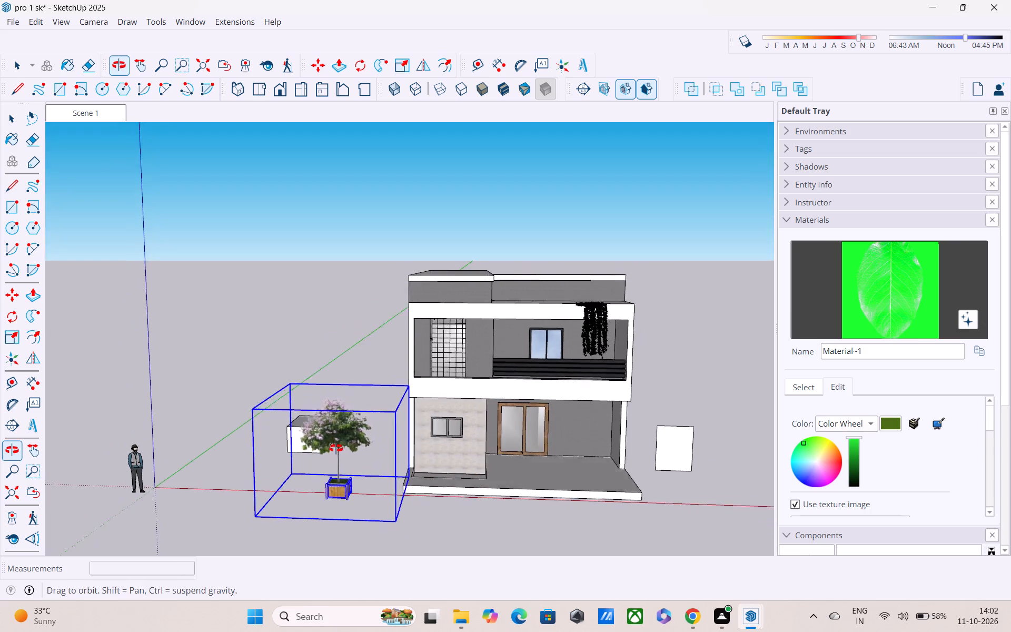
middle_drag(336, 448, 342, 440)
click(316, 529)
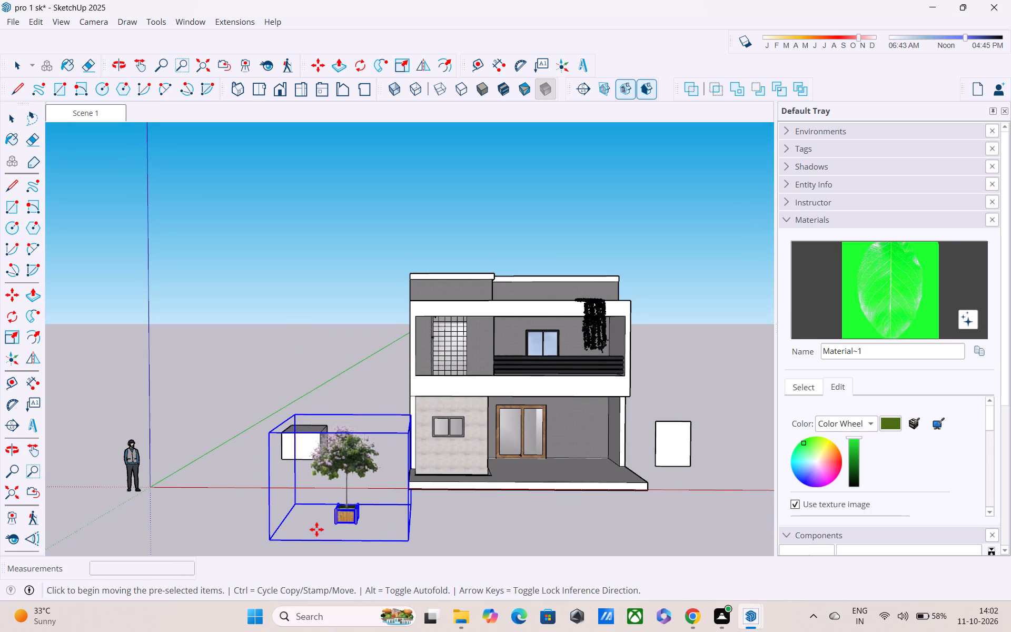
key(Escape)
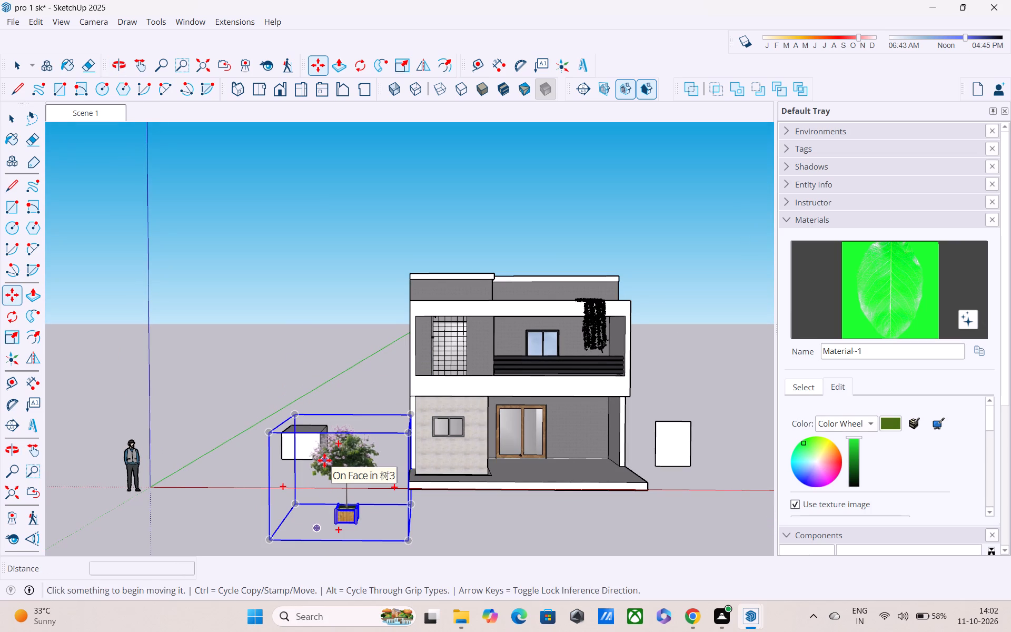
Scale the pasted potted tree down uniformly from its near bottom corner and leave it deselected.
key(s)
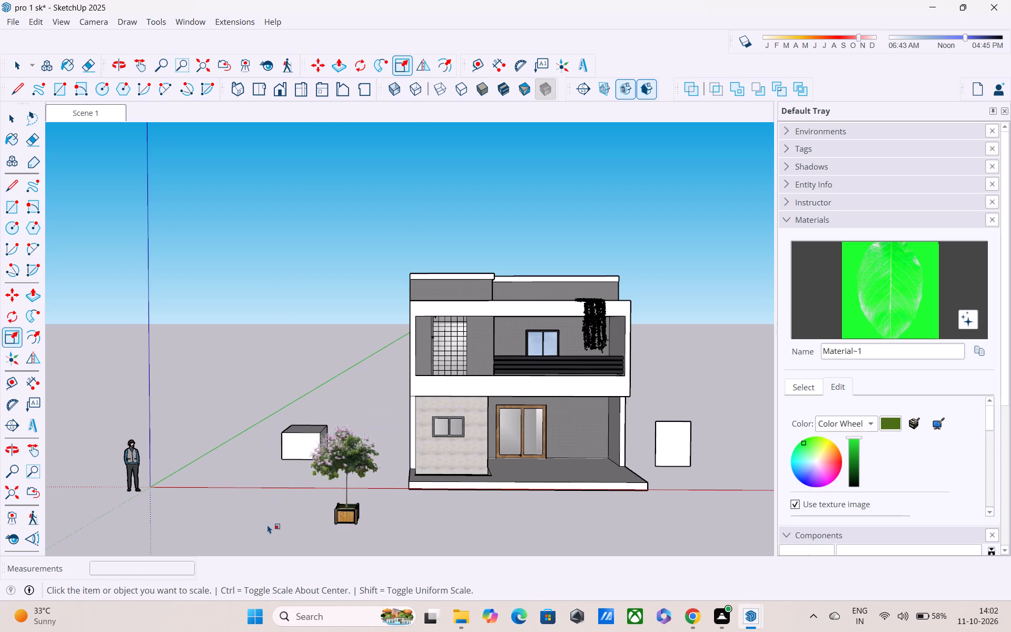
drag(325, 520, 350, 524)
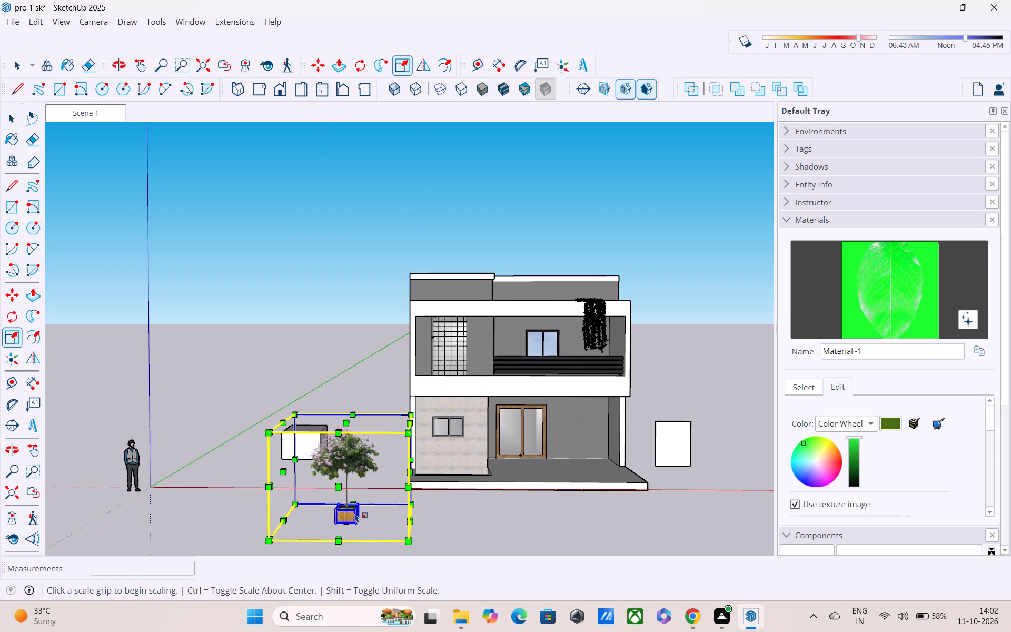
drag(266, 535, 312, 528)
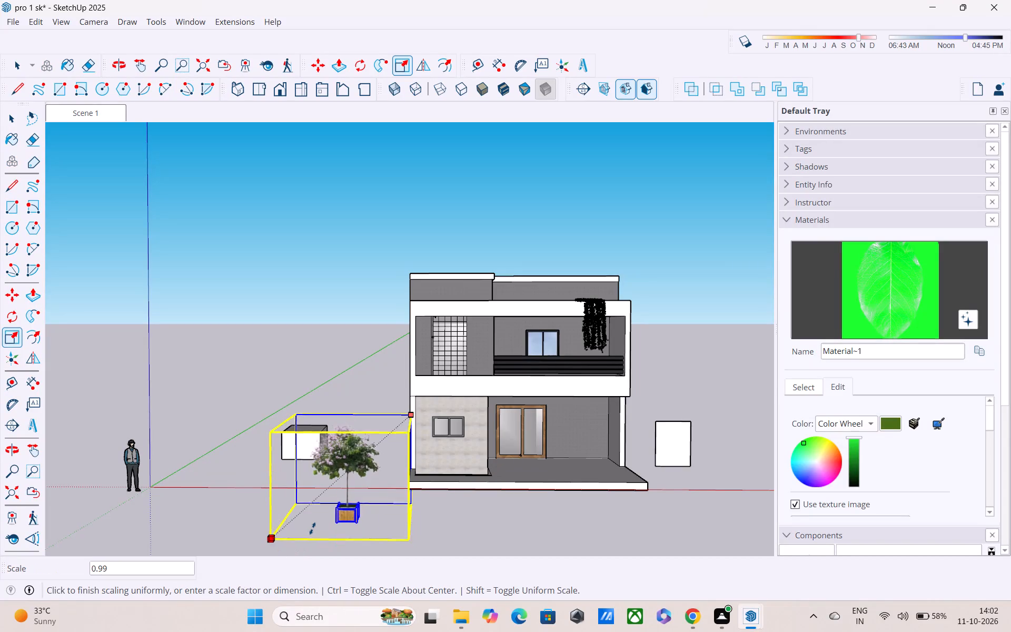
drag(312, 528, 345, 516)
key(Escape)
click(365, 463)
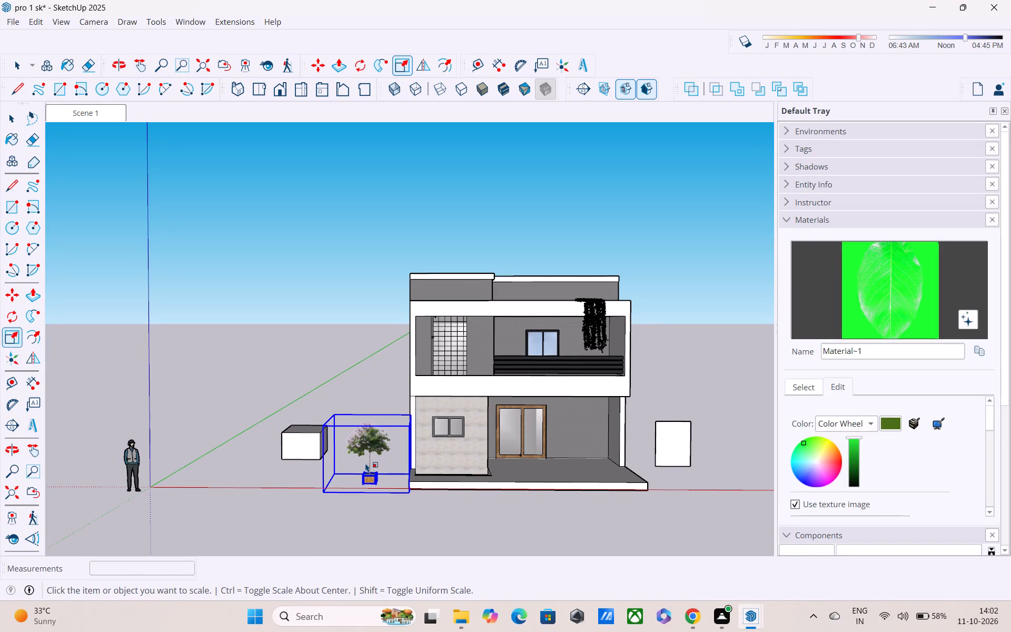
Copy the potted tree about 32' 9" onto the porch floor next to the corner column, leaving it deselected.
key(m)
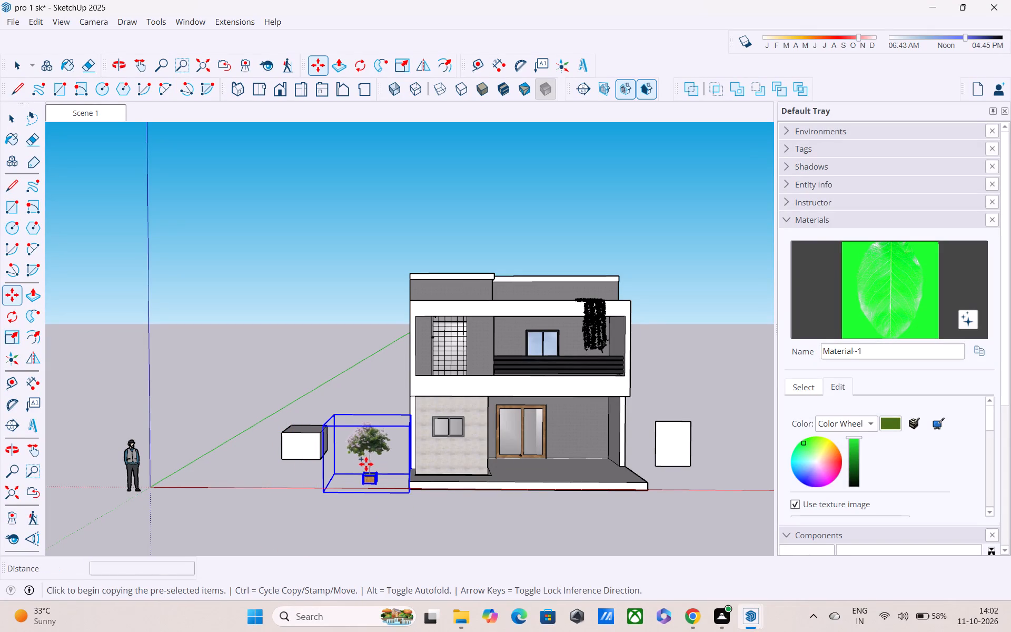
click(372, 481)
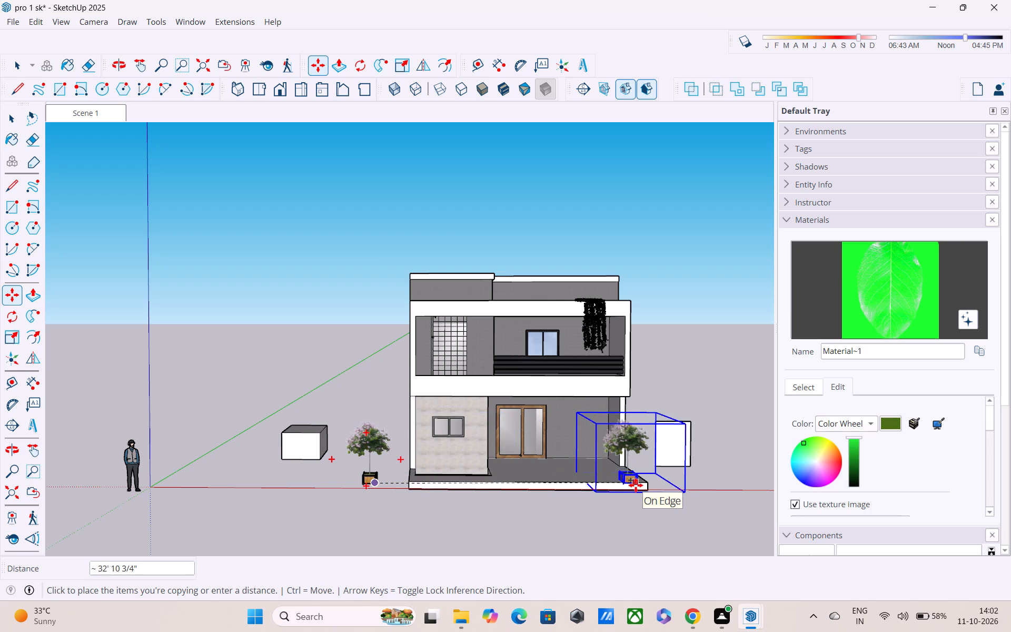
scroll(636, 485, up, 6)
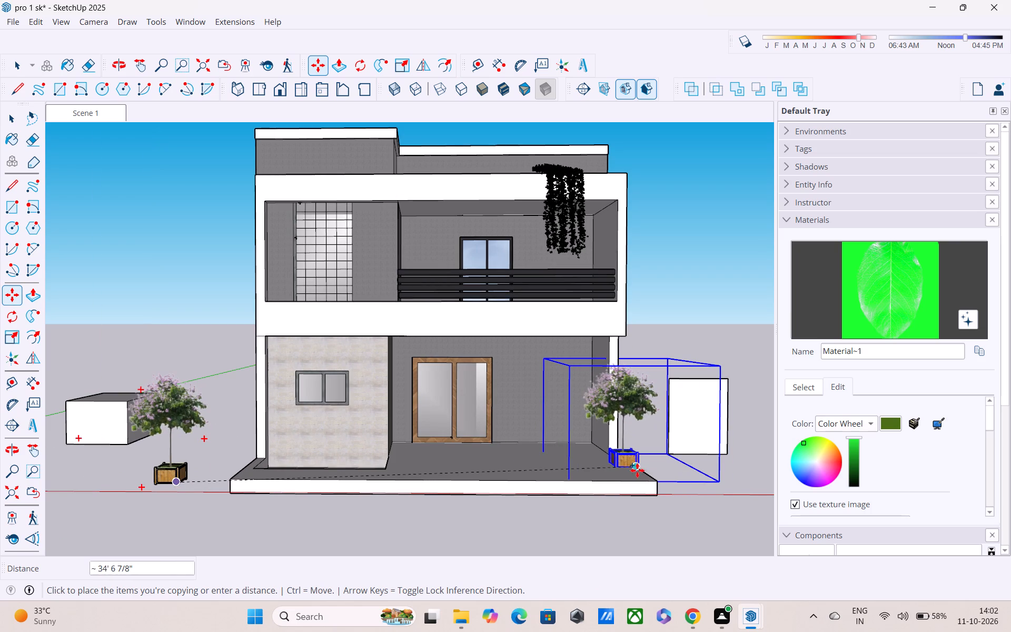
scroll(634, 477, up, 3)
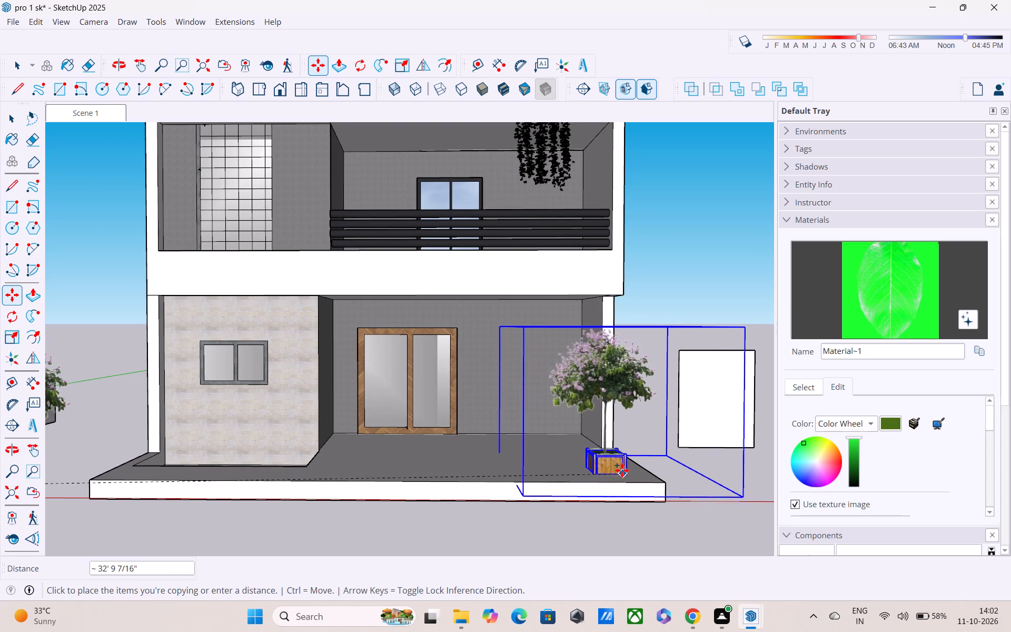
click(622, 470)
key(Escape)
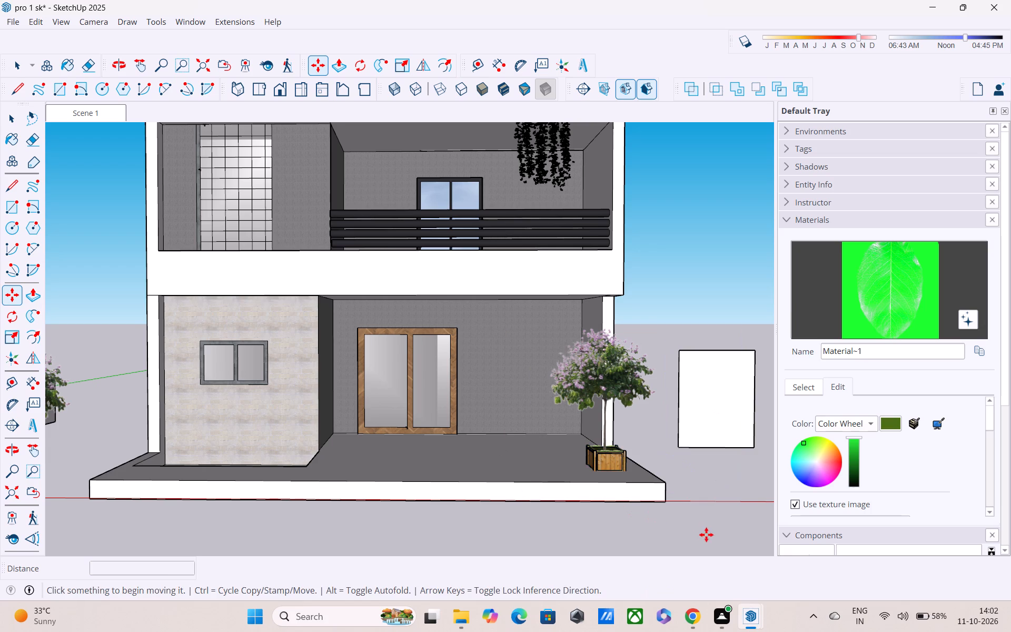
Switch to the remaining SketchUp window, open its pending tree.skp as read-only, and dismiss the WhatsApp notification.
scroll(706, 535, down, 1)
middle_drag(698, 534, 630, 532)
scroll(630, 525, down, 2)
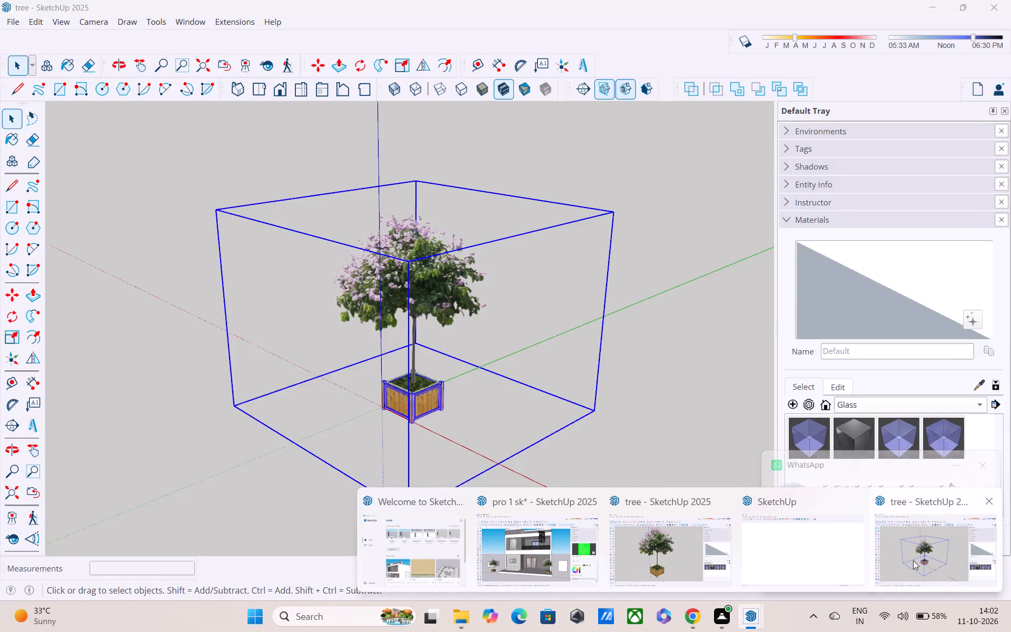
click(834, 539)
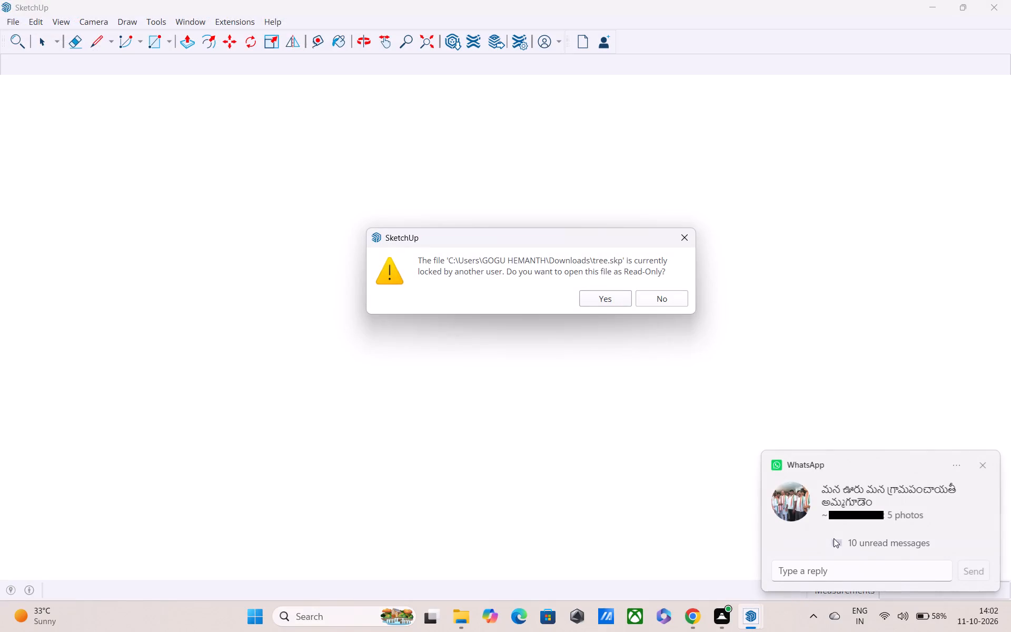
click(620, 301)
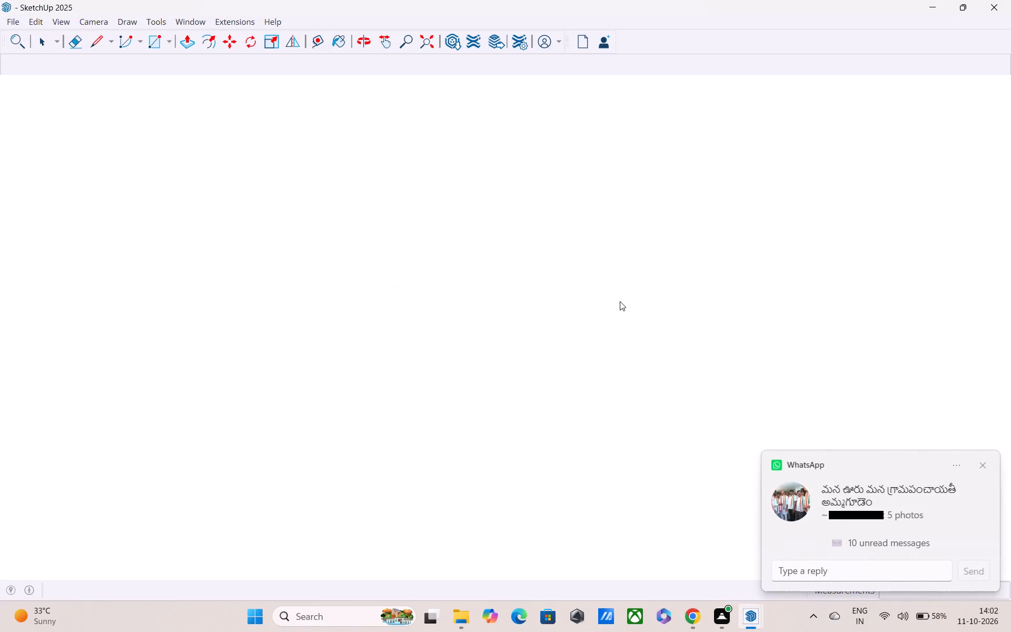
scroll(589, 361, down, 3)
click(987, 467)
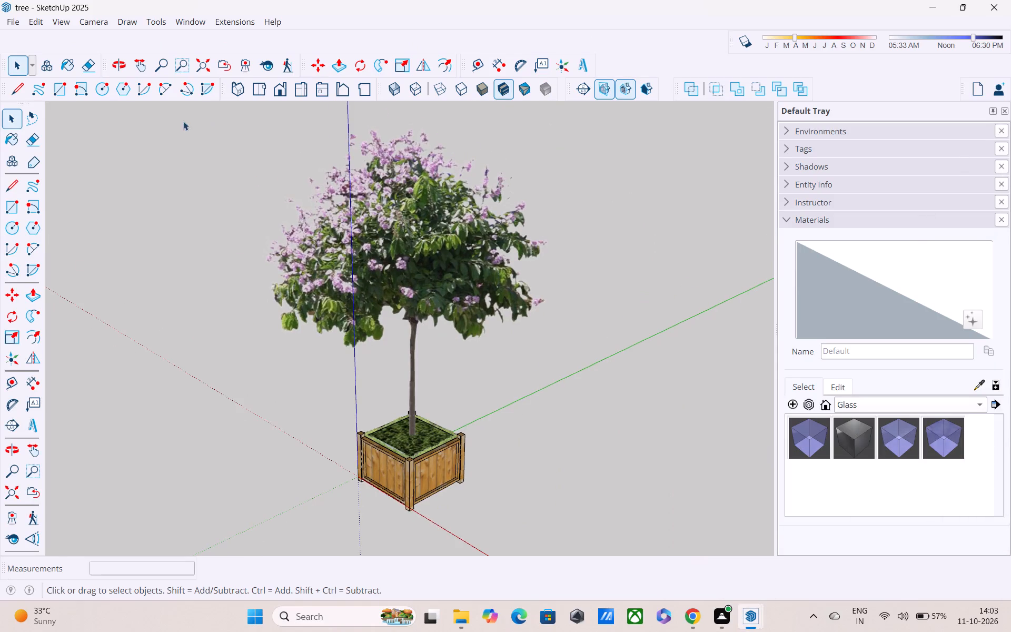
Close the current tree.skp window and return to the pro 1 sk model.
click(1002, 4)
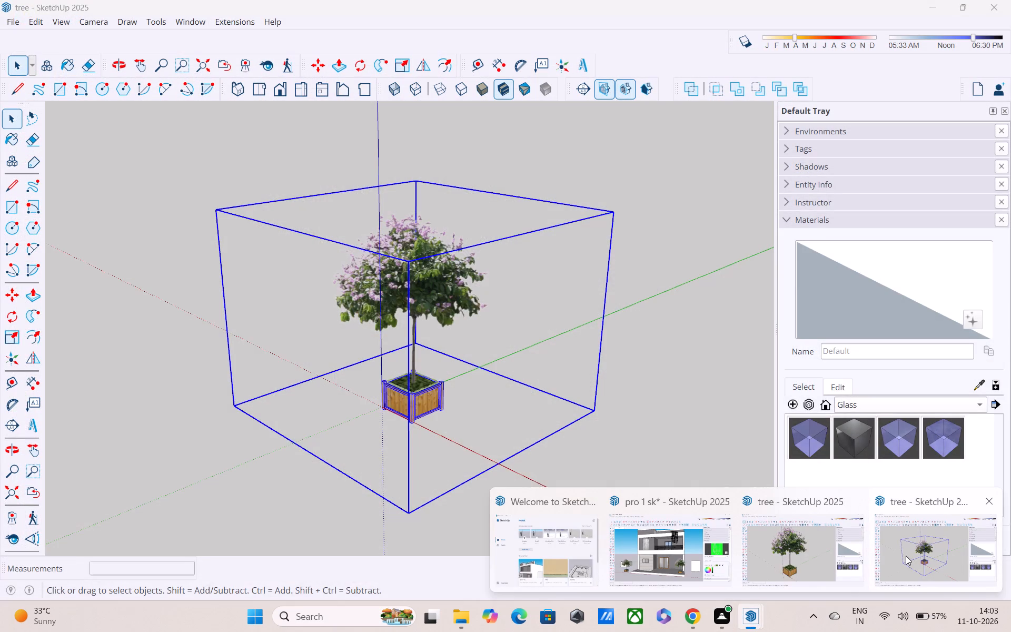
middle_drag(907, 555, 775, 559)
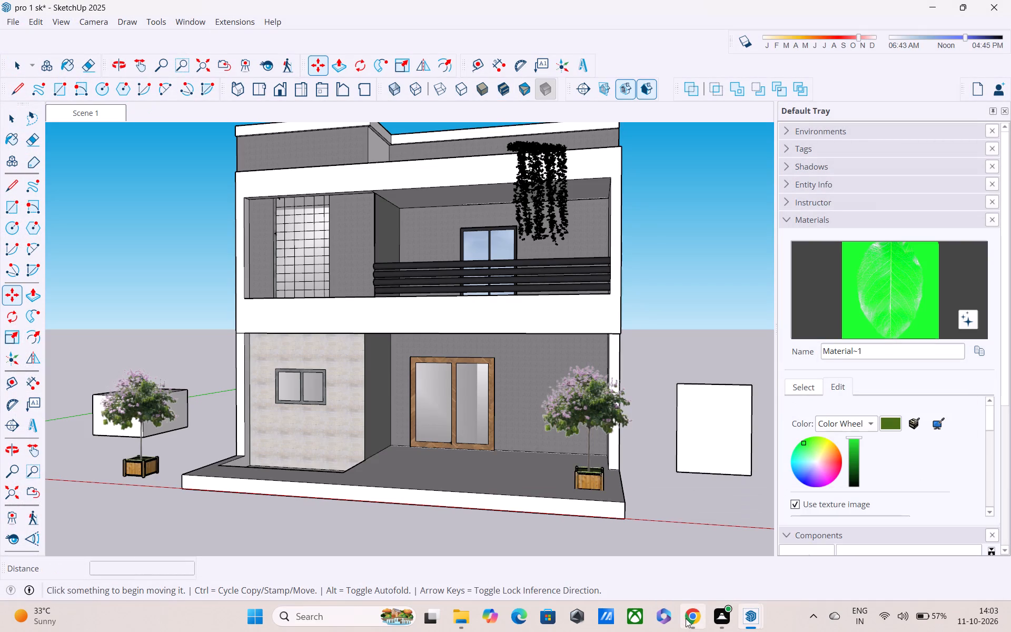
Switch to Chrome, locate the downloaded Component_177.skp in its folder, and open it in SketchUp.
click(691, 574)
scroll(584, 470, down, 1)
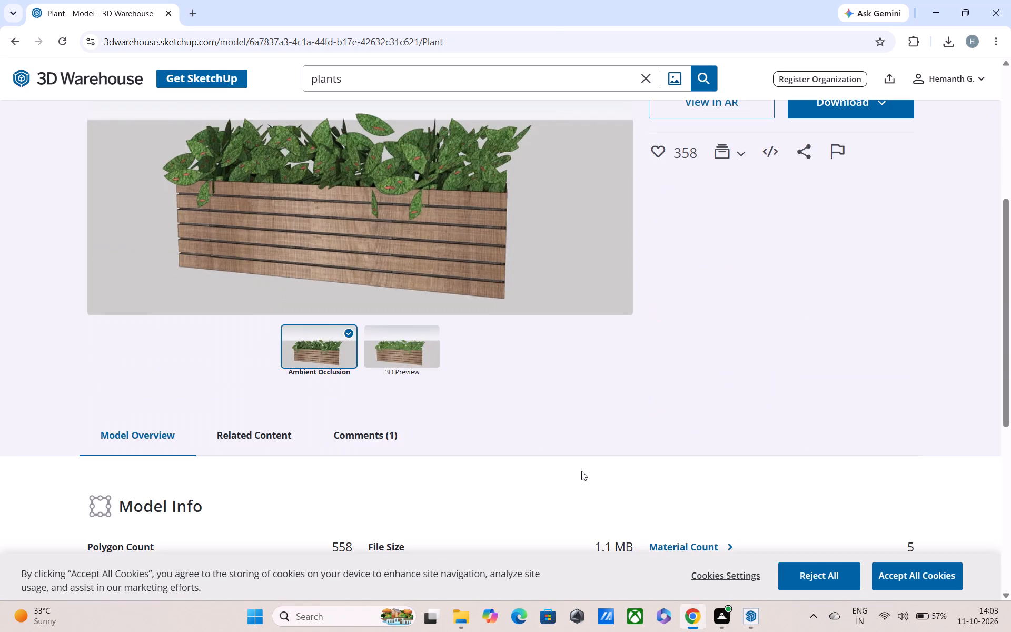
scroll(578, 467, up, 1)
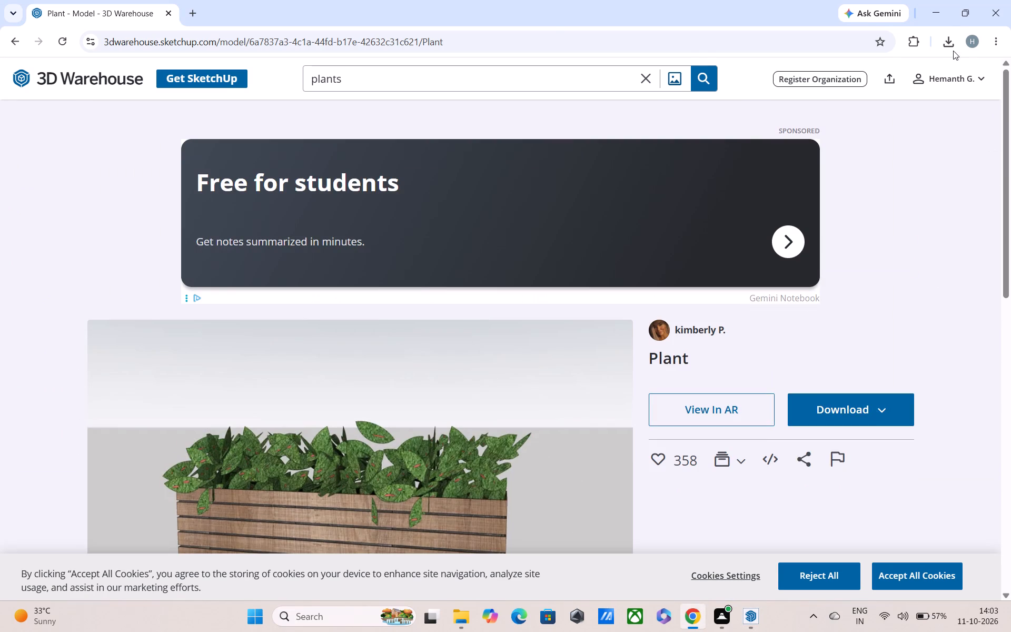
click(951, 44)
scroll(882, 213, down, 2)
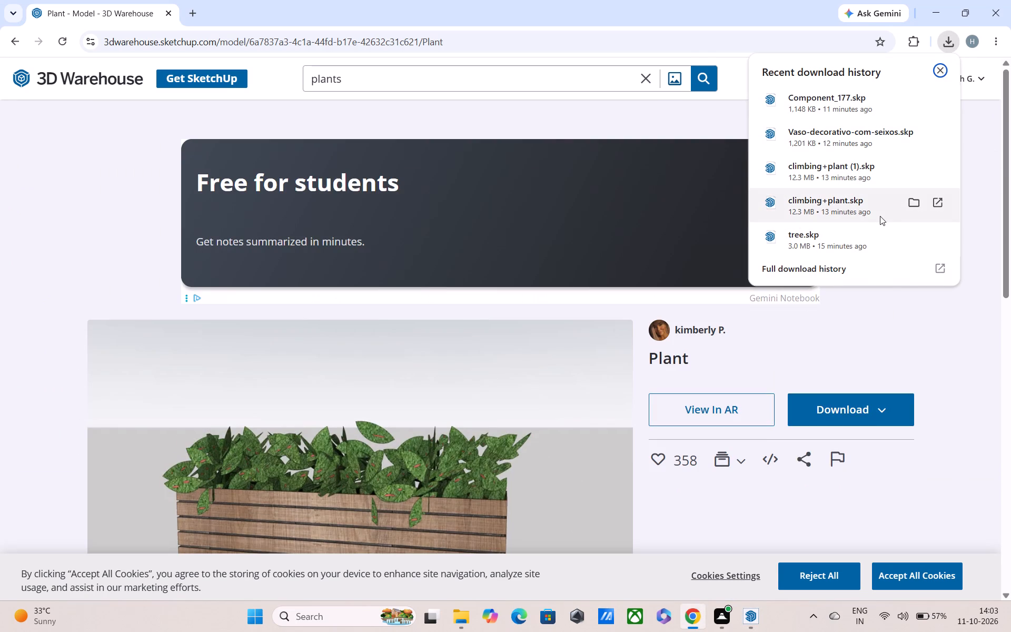
click(845, 103)
click(907, 99)
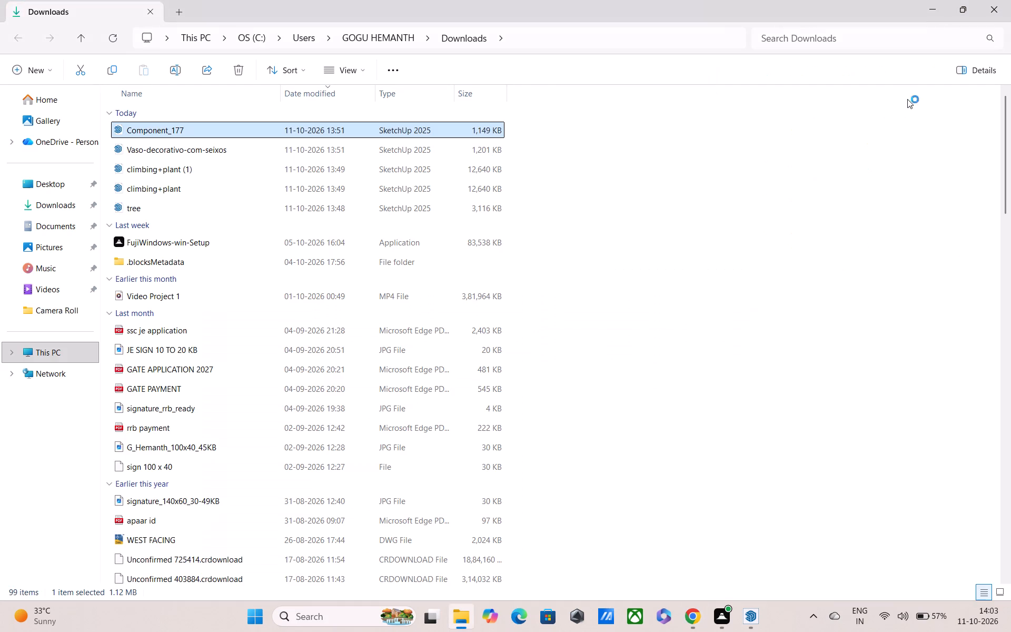
double_click(405, 125)
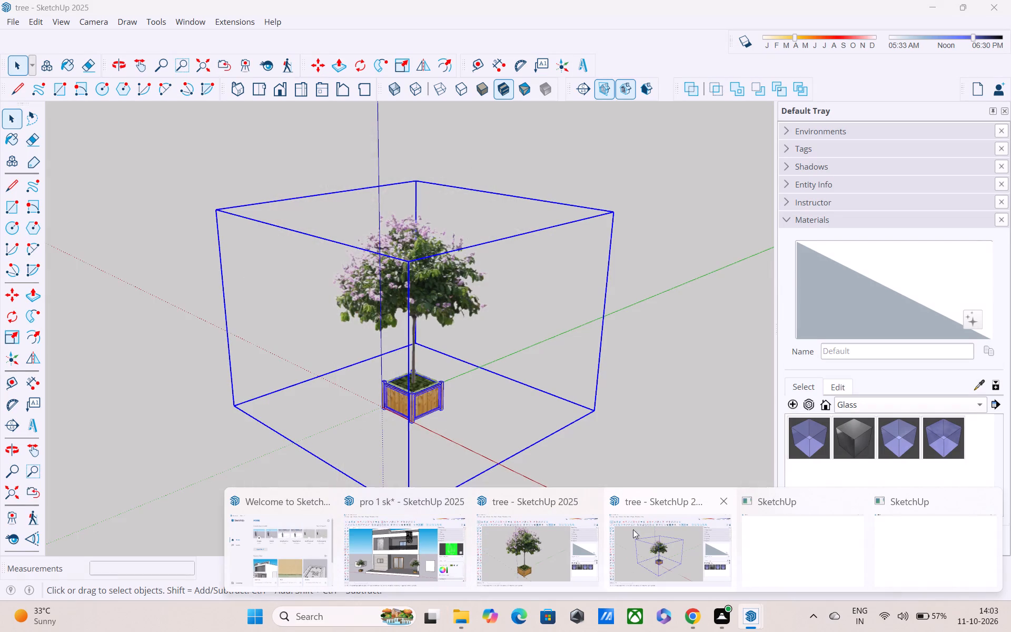
click(798, 539)
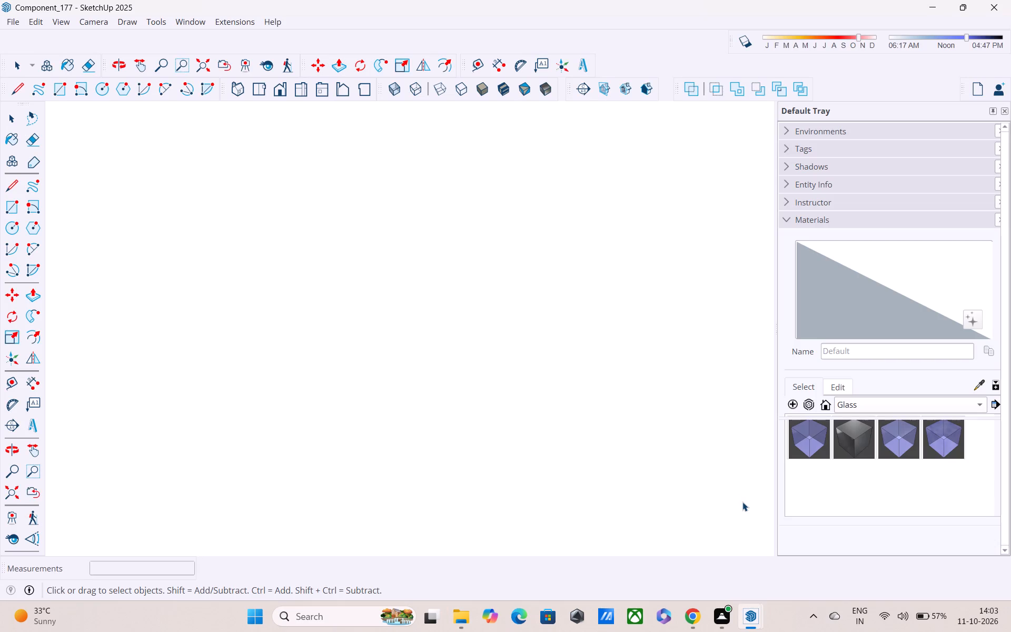
Copy the whole wooden plant box with its foliage from Component_177 and paste it on the ground before the porch in pro 1 sk.
scroll(742, 502, down, 2)
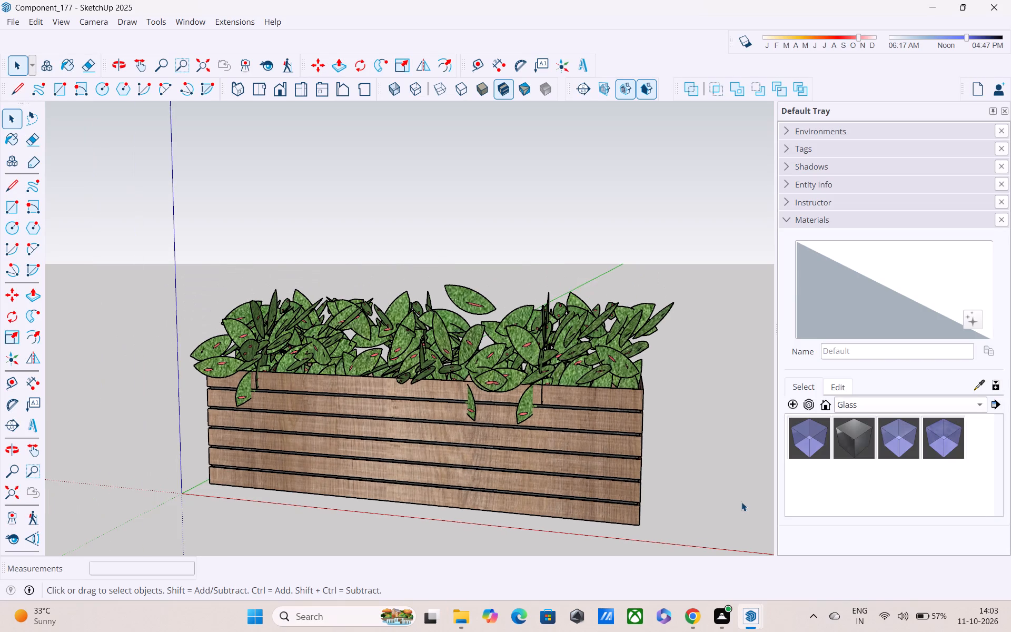
middle_drag(639, 426, 785, 465)
scroll(673, 432, down, 3)
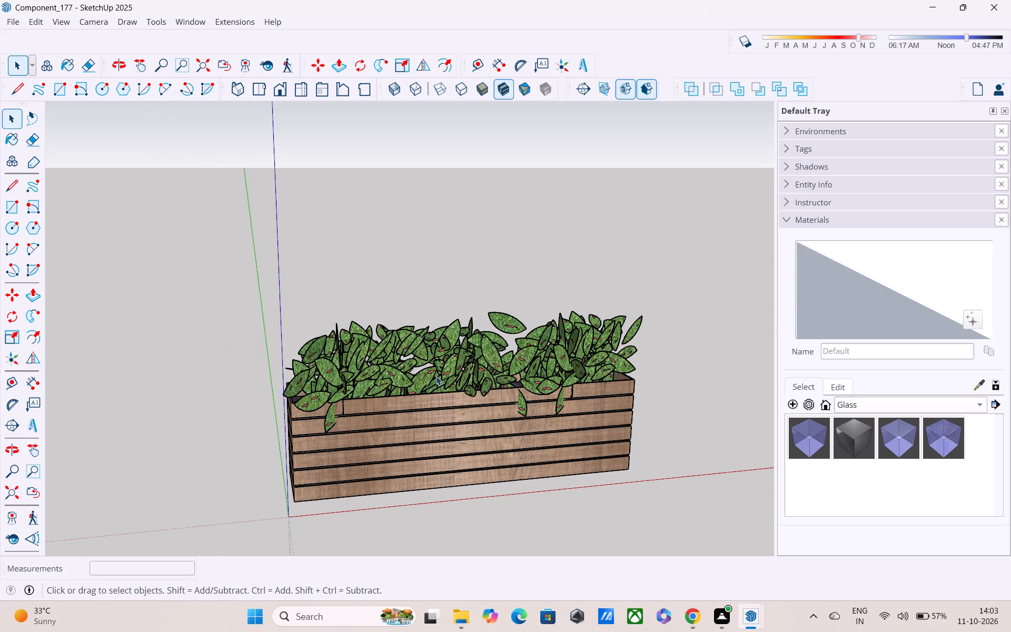
drag(236, 323, 673, 509)
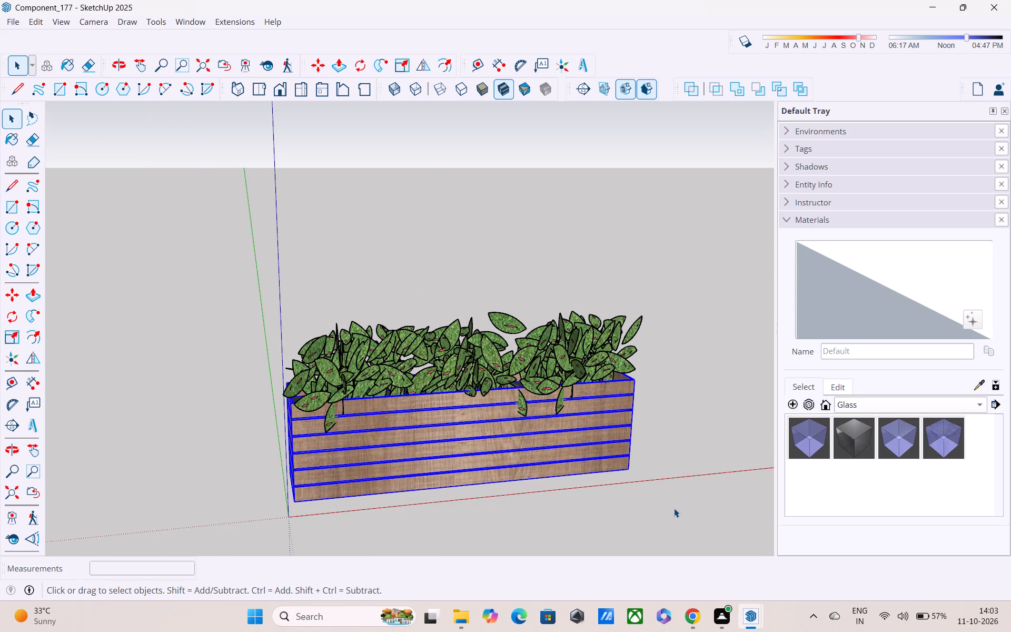
drag(258, 267, 661, 559)
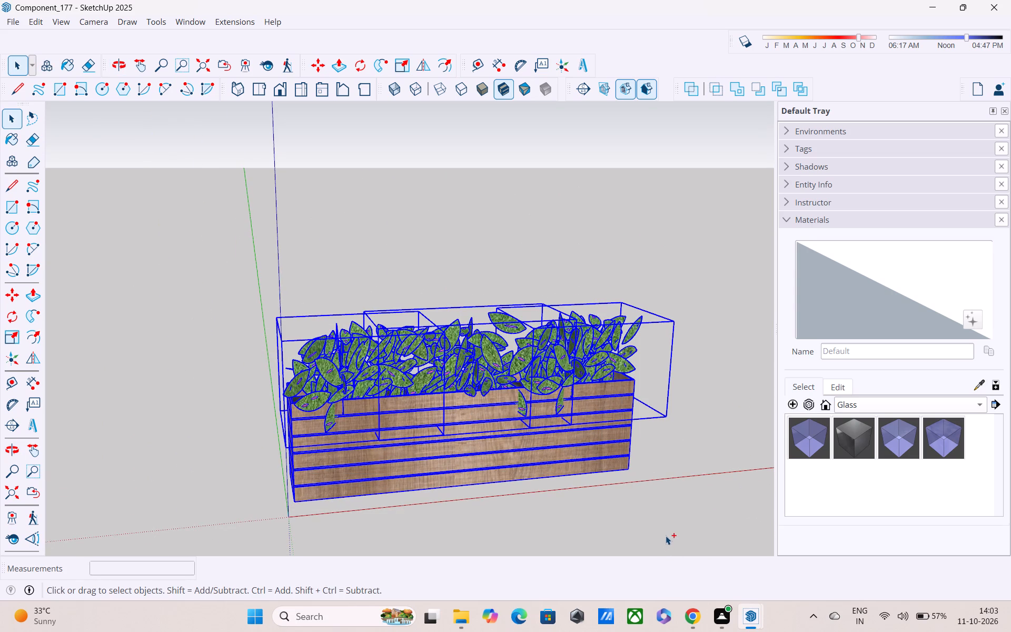
key(ctrl+c)
click(417, 560)
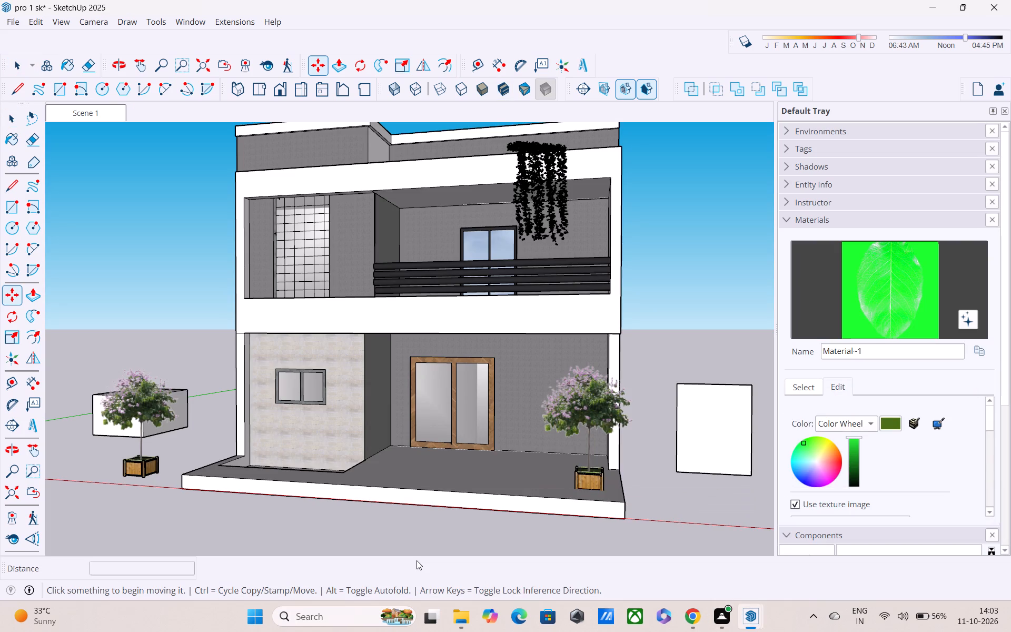
key(ctrl+v)
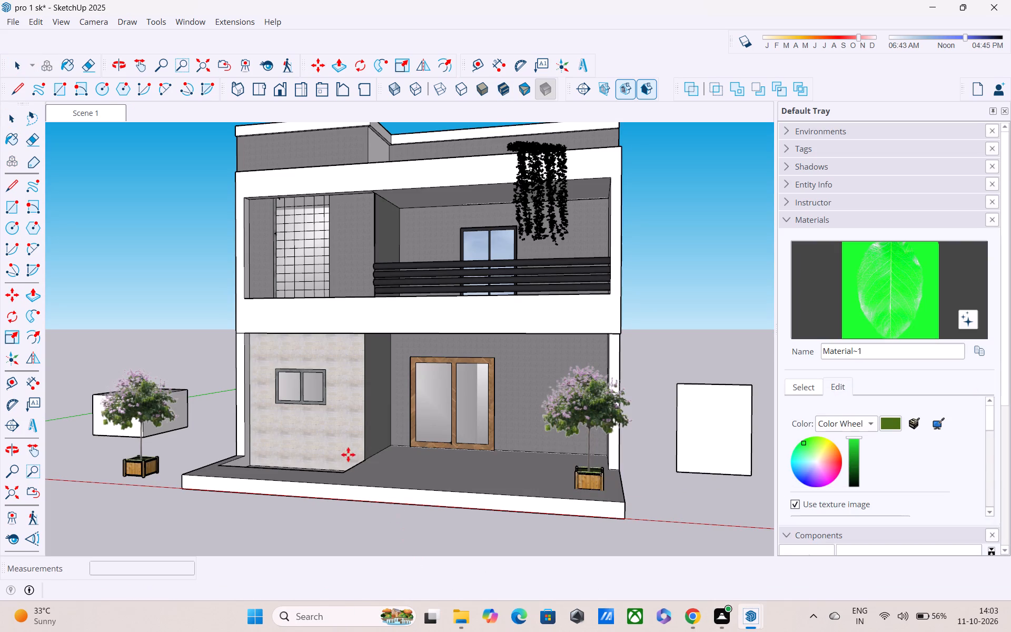
middle_drag(319, 508, 443, 545)
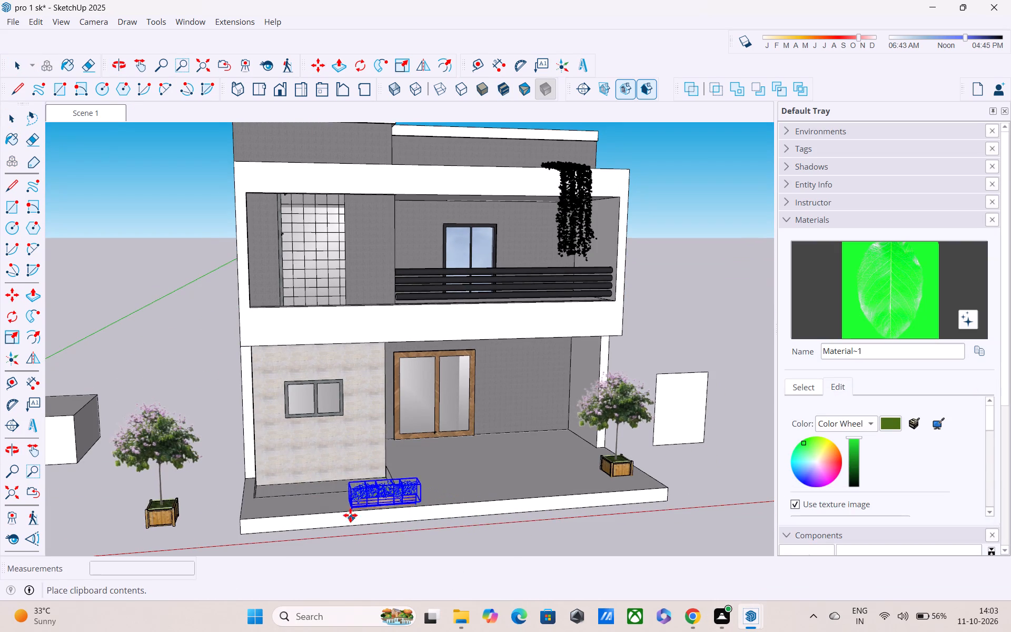
middle_drag(351, 541, 359, 484)
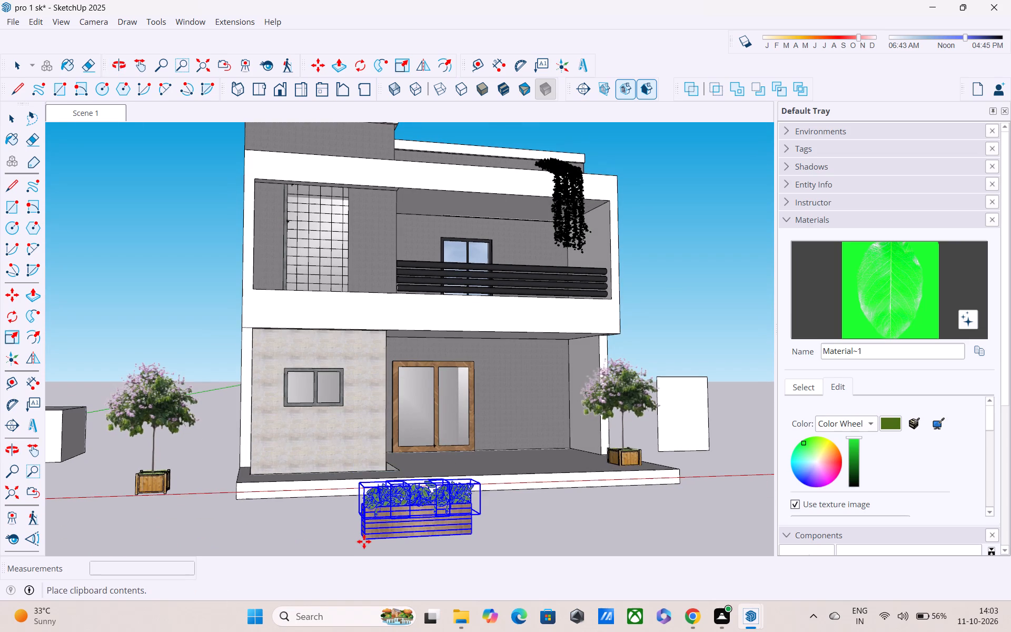
click(364, 541)
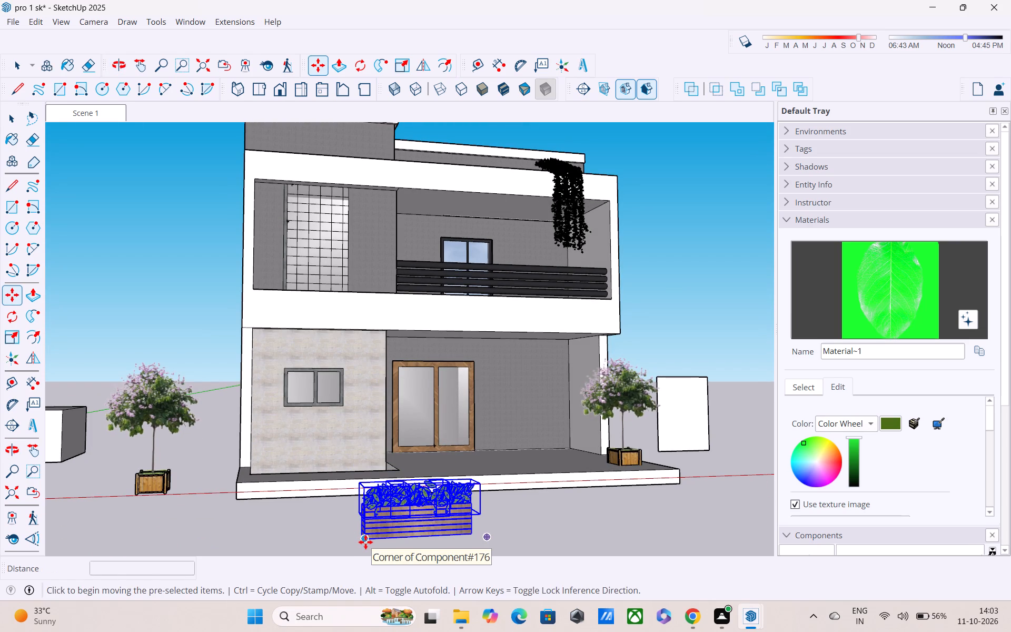
Enlarge the pasted plant box from its bottom corner, including a red-blue scale of about 1.42, and leave it deselected.
key(s)
drag(363, 539, 272, 502)
middle_drag(272, 493, 281, 452)
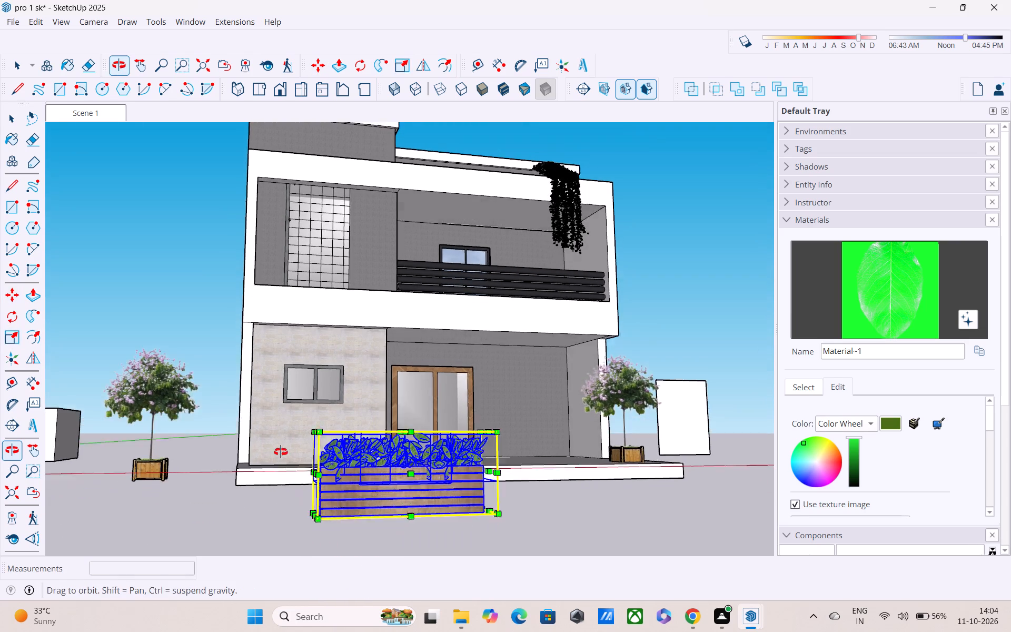
middle_drag(281, 452, 285, 439)
drag(335, 411, 336, 412)
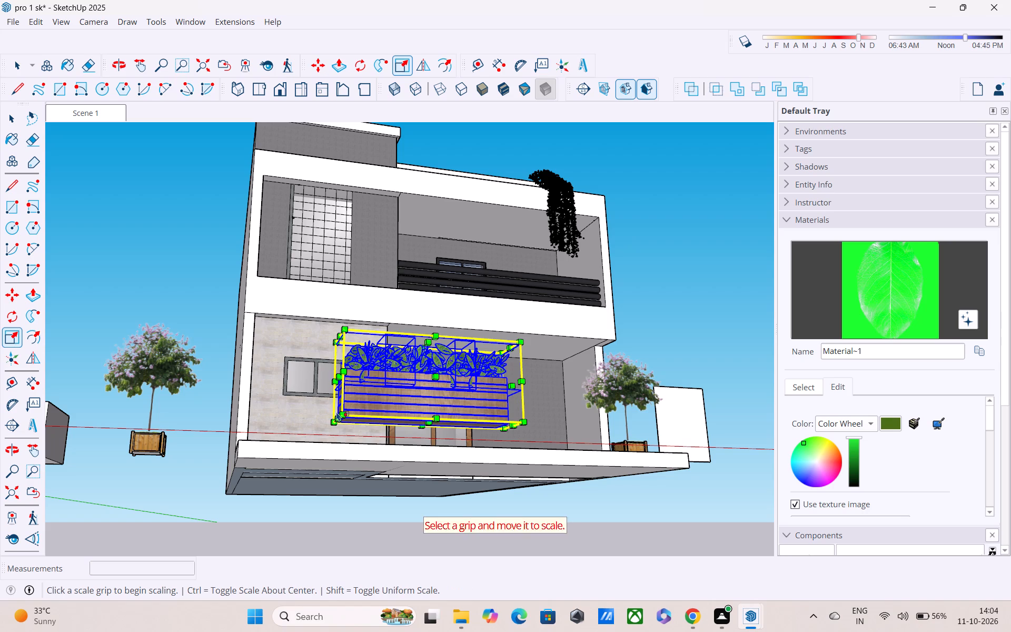
drag(336, 412, 254, 453)
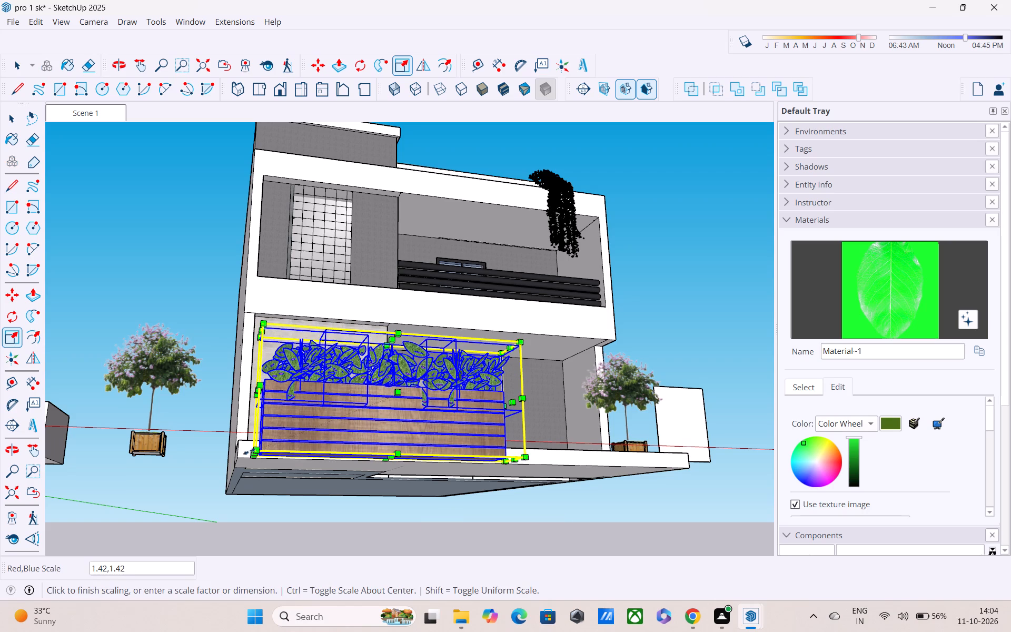
middle_drag(344, 501, 304, 579)
scroll(323, 526, down, 3)
middle_drag(341, 508, 354, 479)
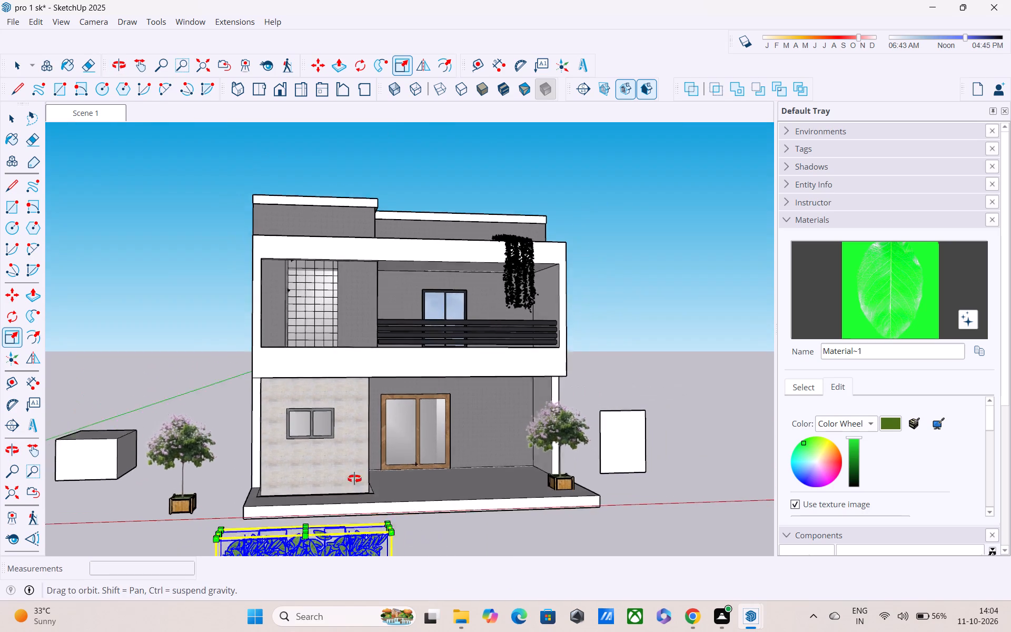
middle_drag(354, 479, 363, 457)
scroll(364, 454, up, 1)
key(Escape)
middle_drag(395, 512, 413, 469)
middle_drag(410, 483, 409, 547)
shift+middle_drag(405, 534, 427, 465)
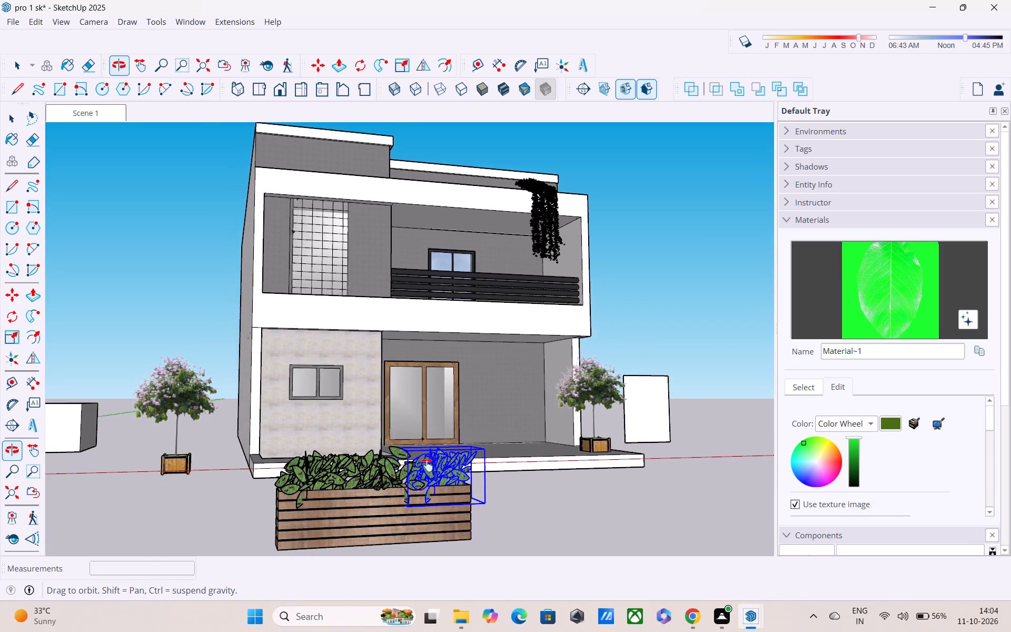
shift+middle_drag(427, 465, 434, 438)
key(Escape)
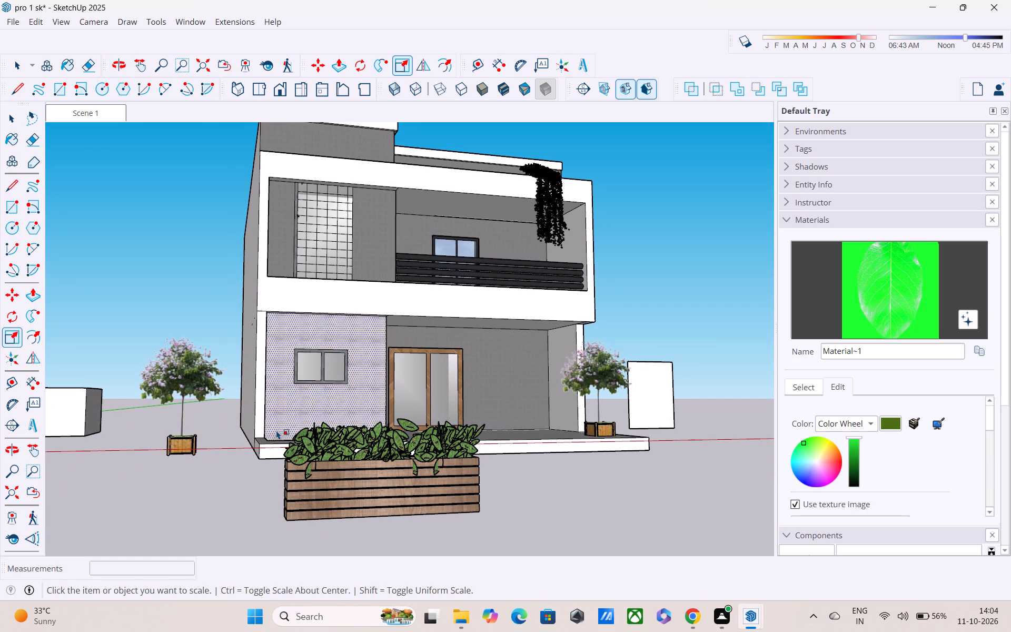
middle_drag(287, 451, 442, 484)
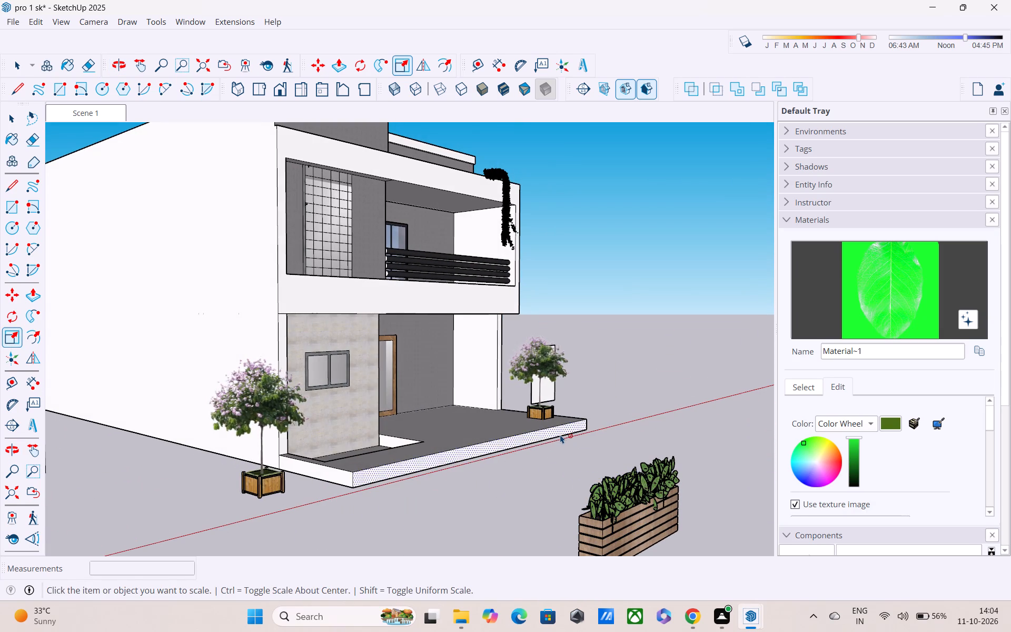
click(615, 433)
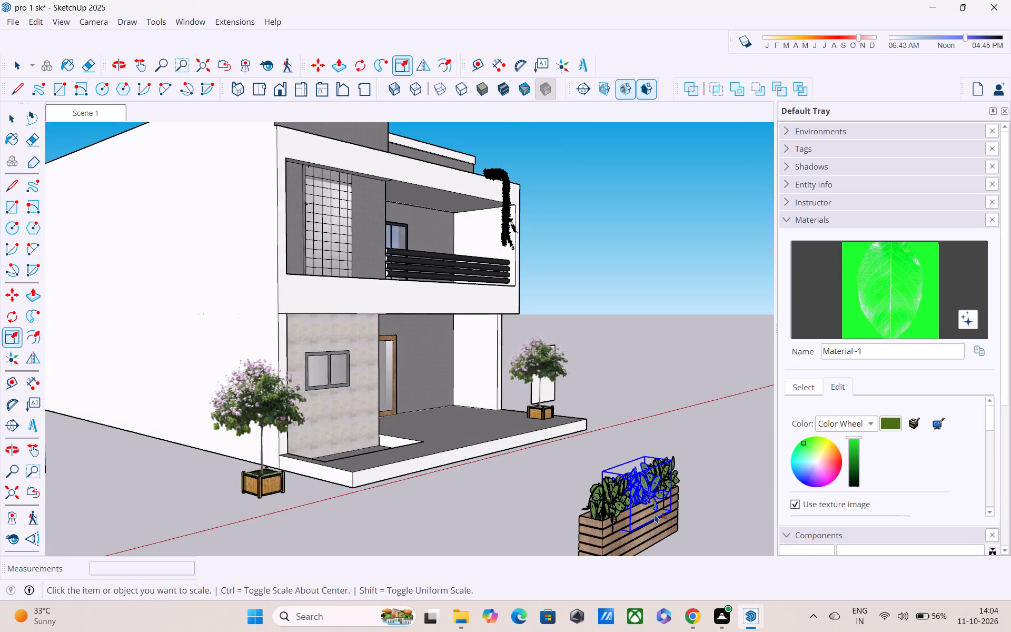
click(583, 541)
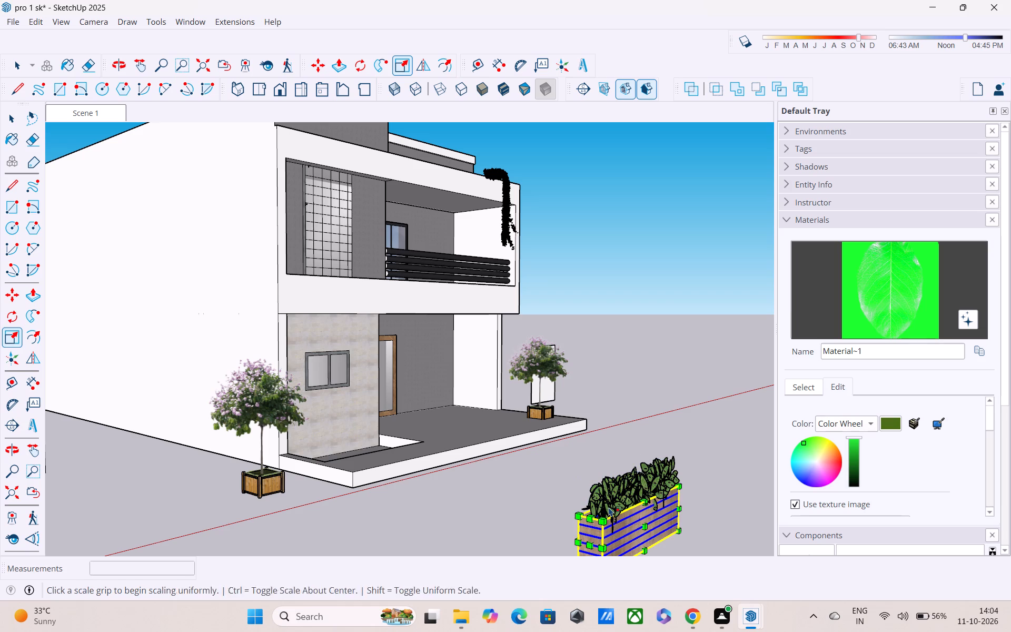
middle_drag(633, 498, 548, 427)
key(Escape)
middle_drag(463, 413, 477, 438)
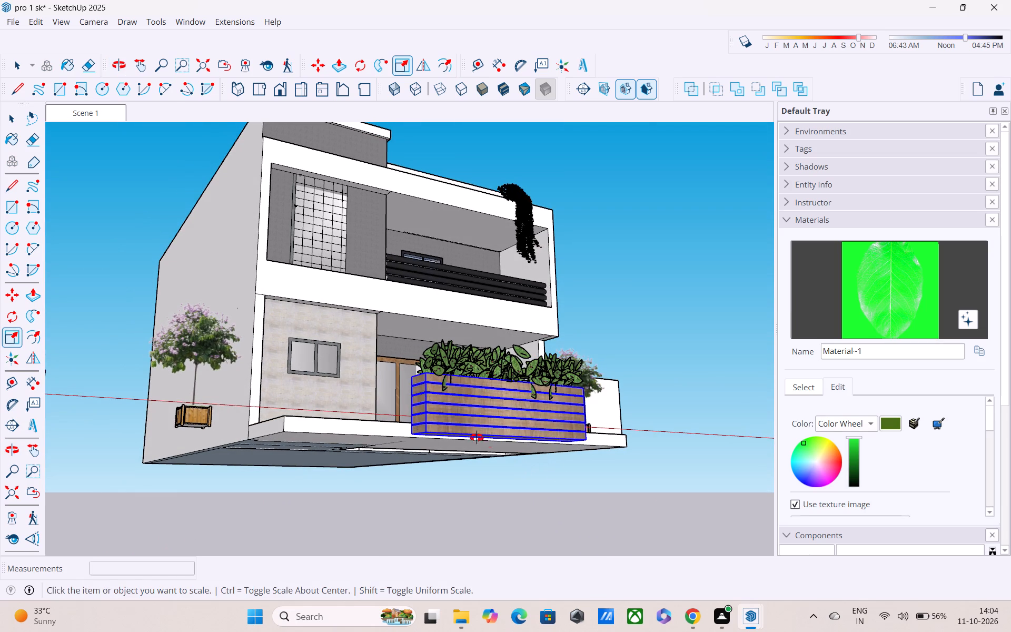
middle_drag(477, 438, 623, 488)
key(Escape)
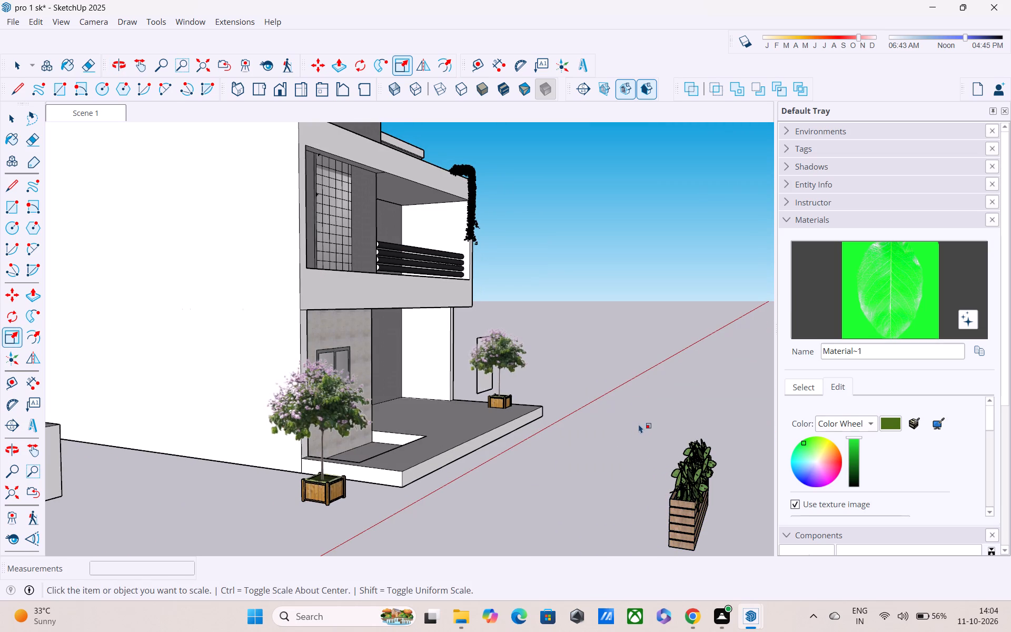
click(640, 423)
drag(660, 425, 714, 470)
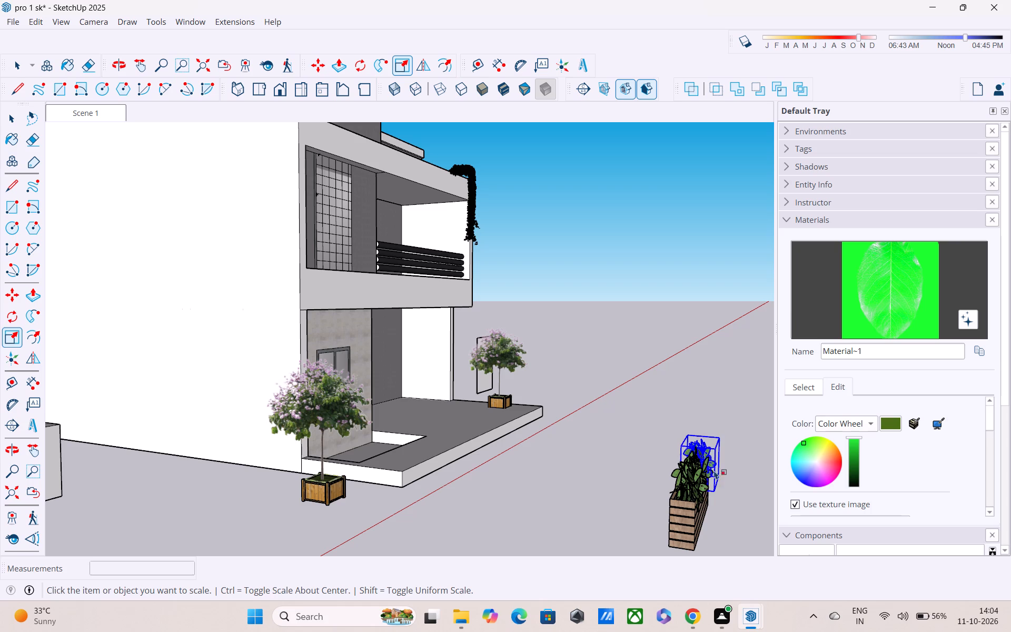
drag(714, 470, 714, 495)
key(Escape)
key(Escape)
Copy the whole plant box with its foliage from the ground into the rectangular porch recess below the ground-floor window.
key(space)
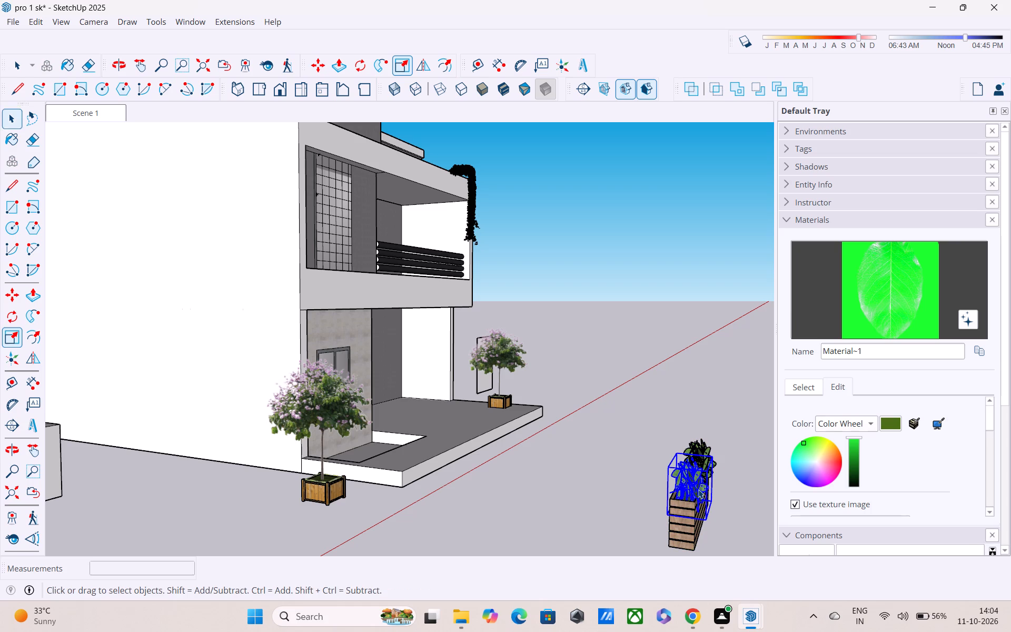
key(space)
drag(649, 425, 744, 547)
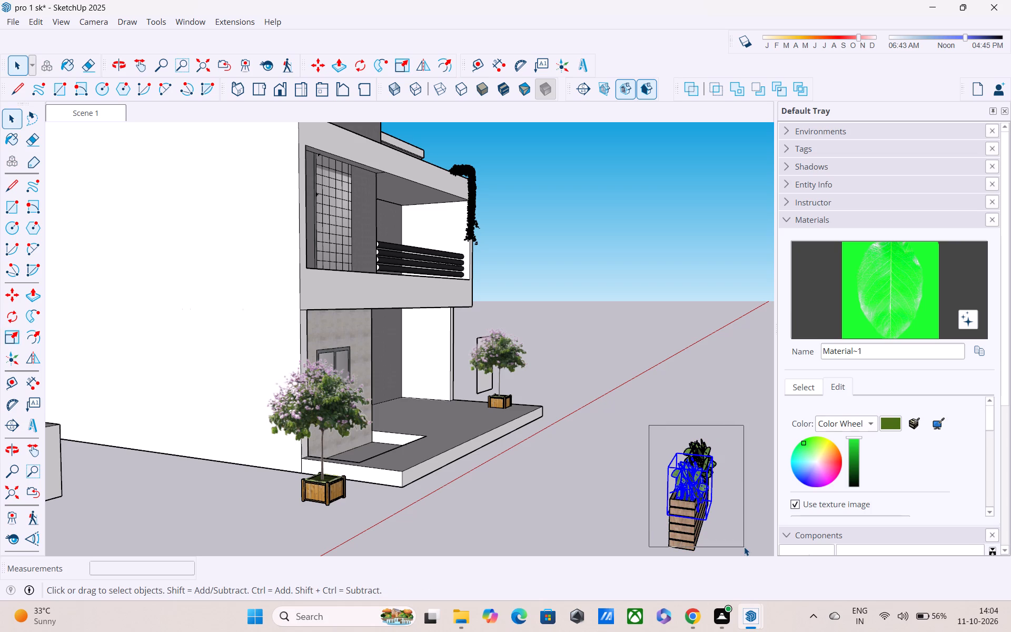
drag(744, 547, 744, 547)
drag(611, 429, 766, 558)
middle_drag(746, 517, 502, 447)
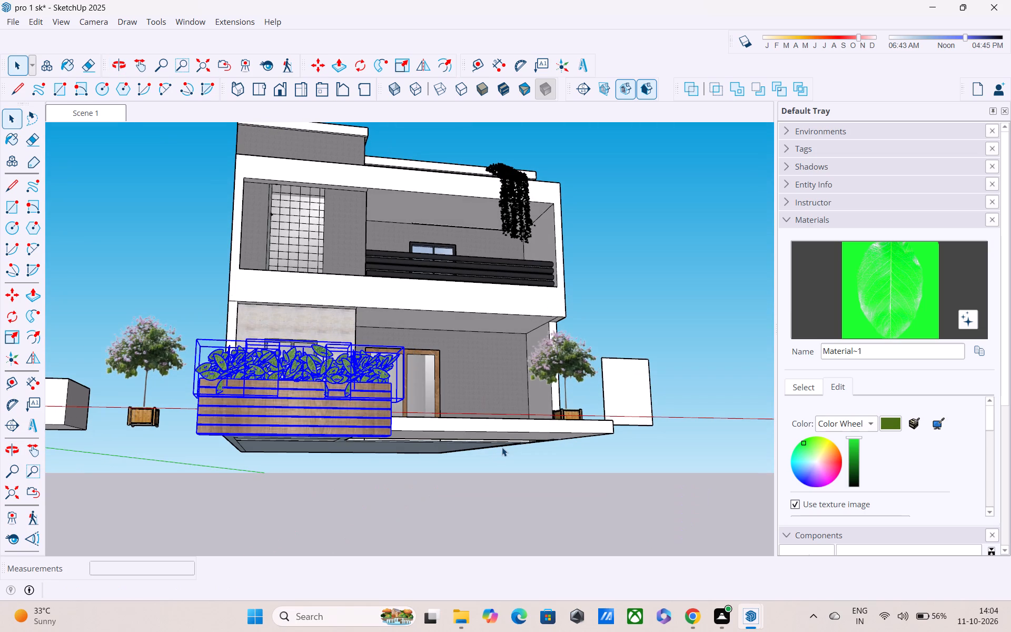
key(m)
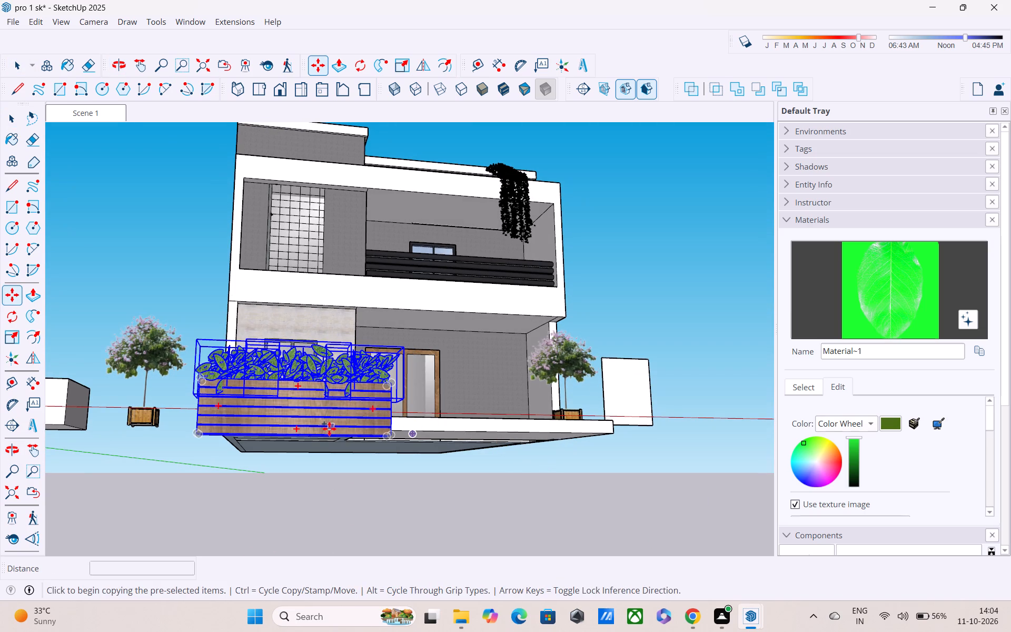
click(197, 433)
middle_drag(229, 408, 243, 575)
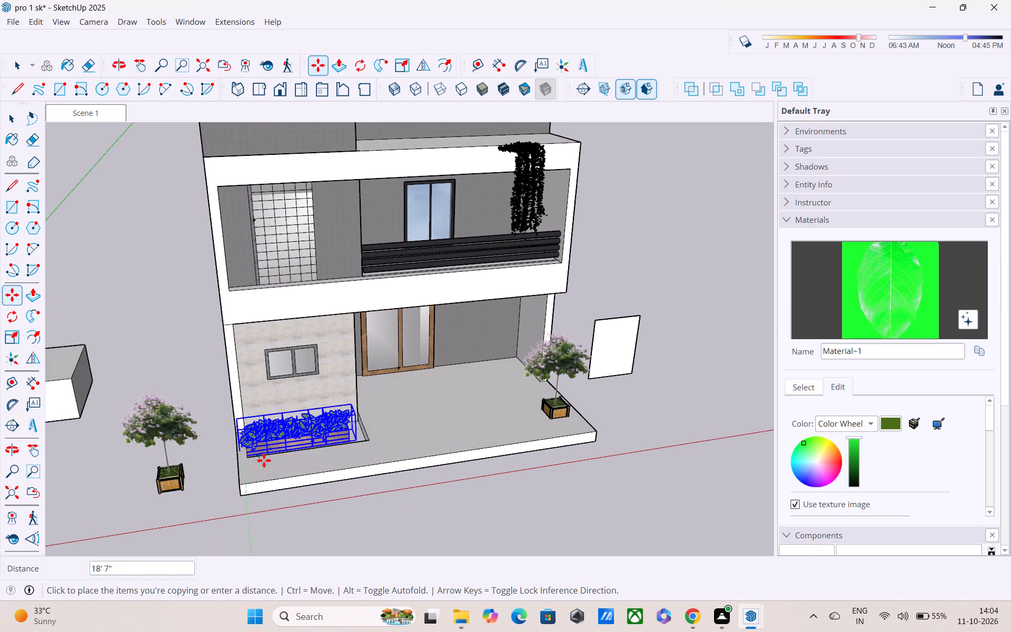
scroll(266, 458, up, 3)
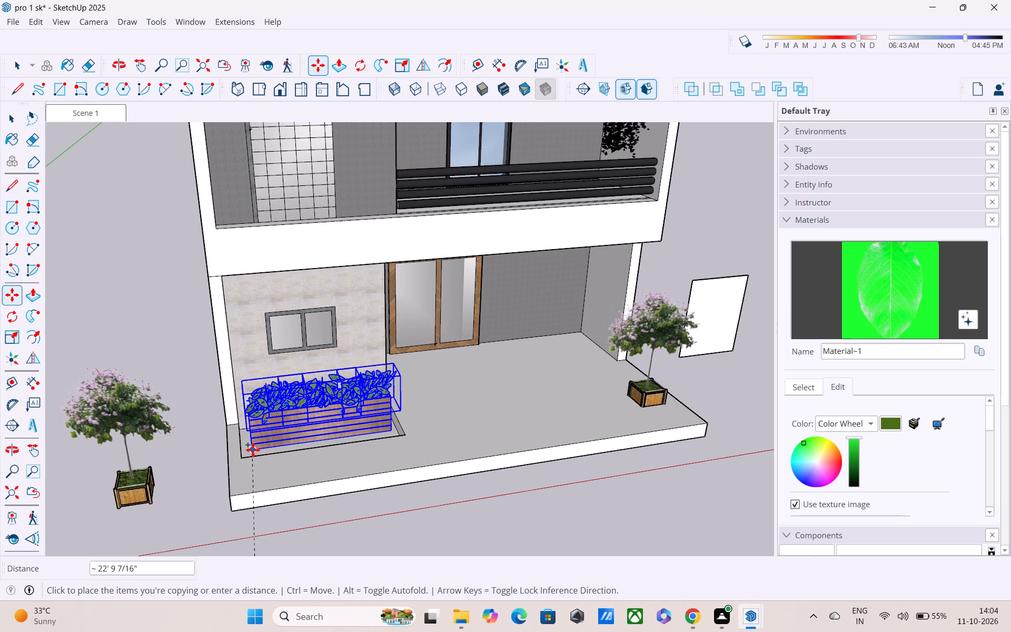
click(252, 450)
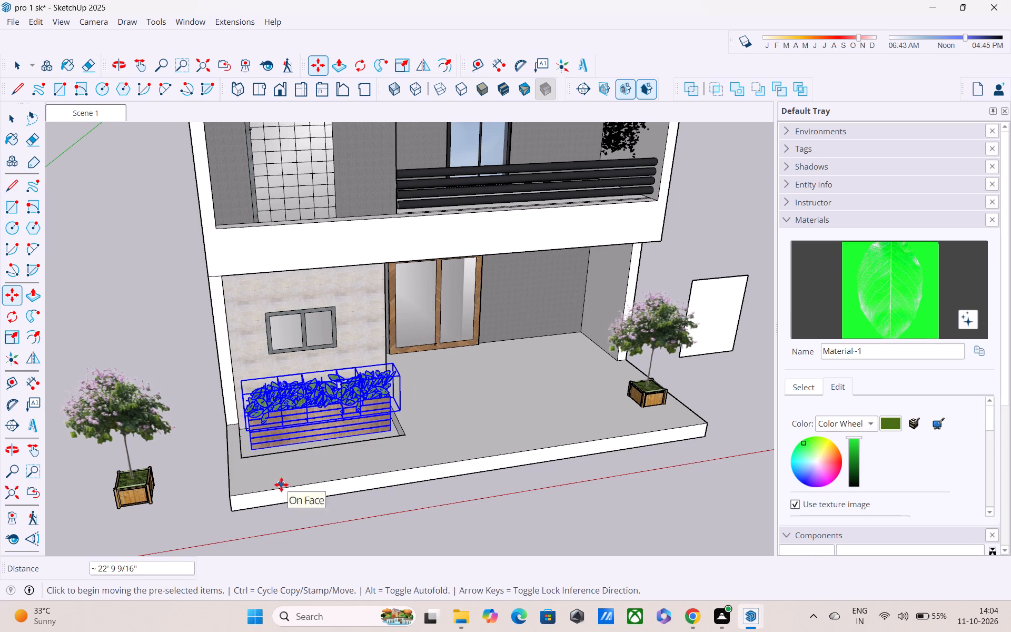
key(Escape)
middle_drag(366, 531, 320, 469)
scroll(312, 452, down, 2)
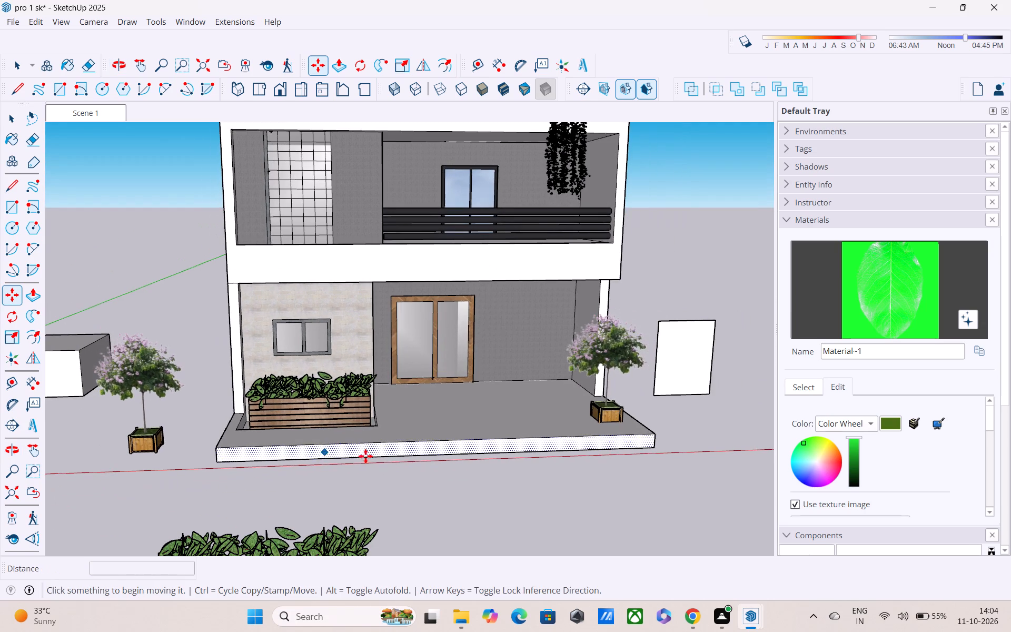
scroll(449, 493, down, 5)
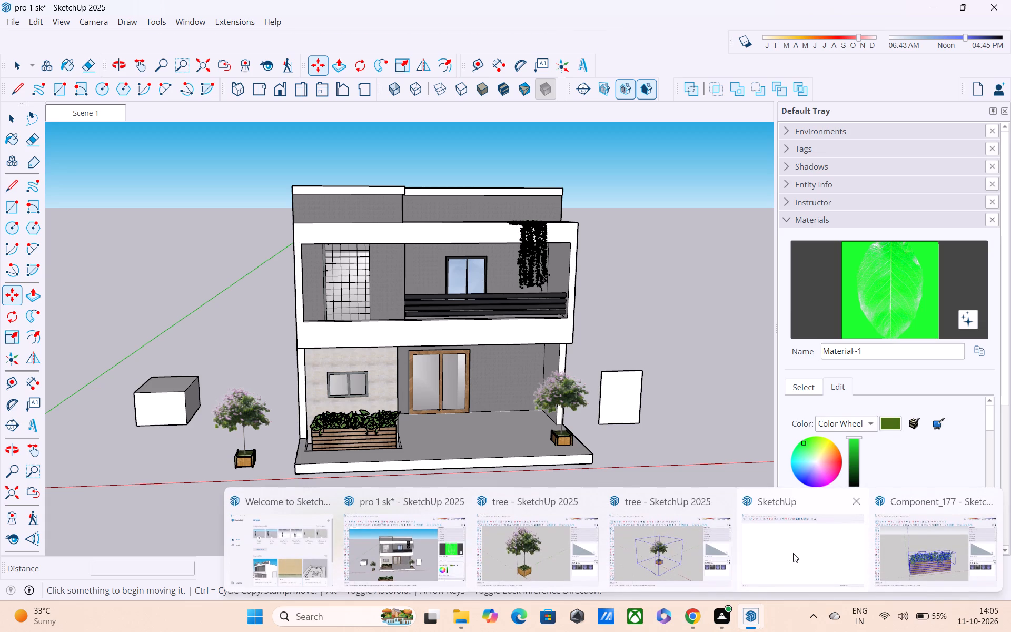
Open the pending Component_177.skp as read-only, and close it together with the other Component_177 window and both tree windows.
click(793, 553)
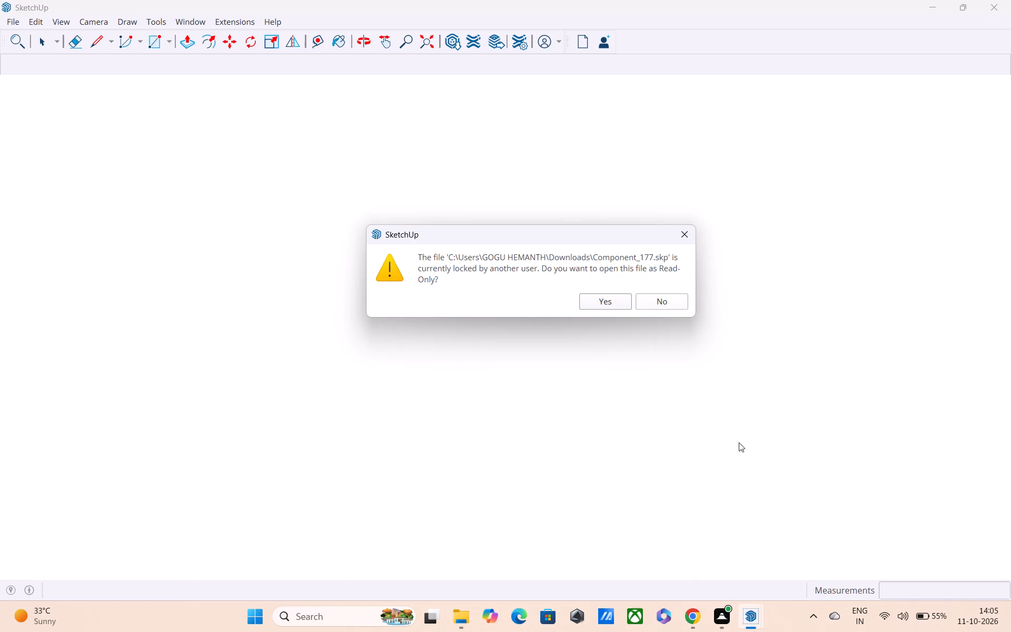
click(608, 301)
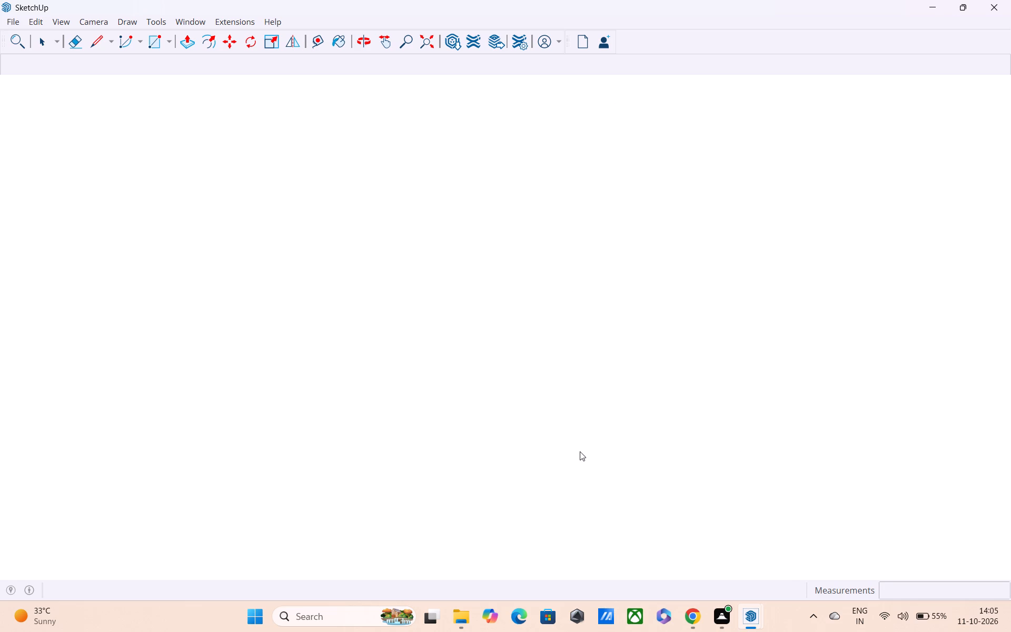
scroll(619, 475, down, 2)
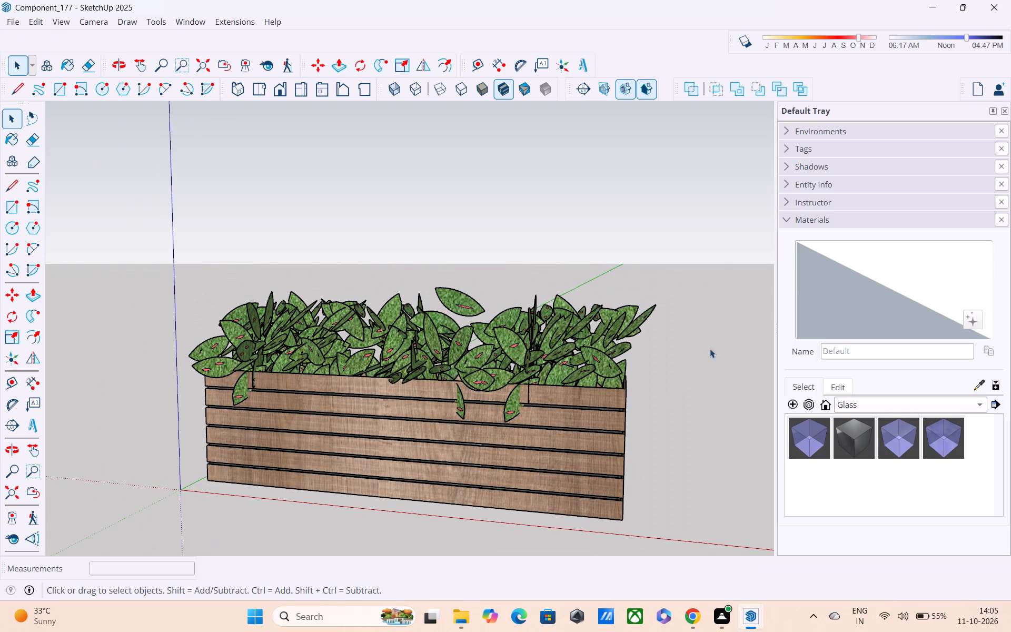
click(997, 13)
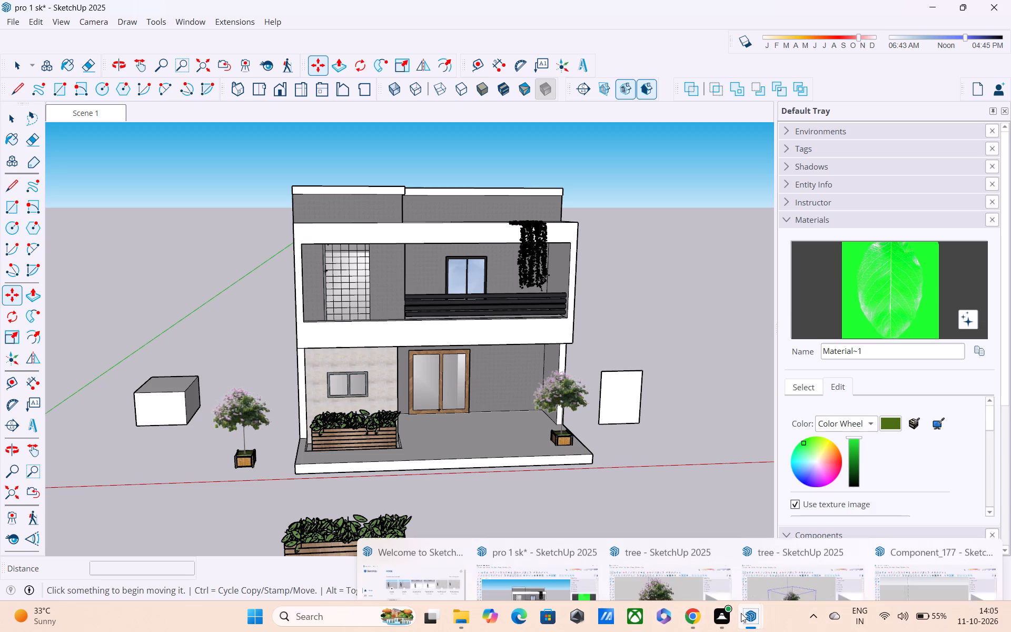
click(988, 498)
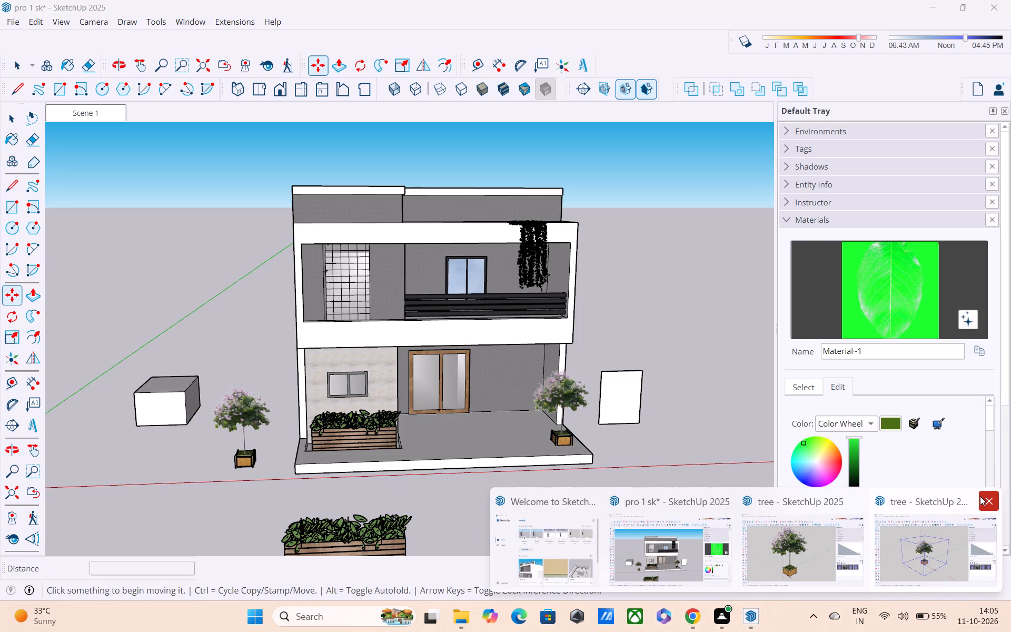
click(980, 496)
click(927, 505)
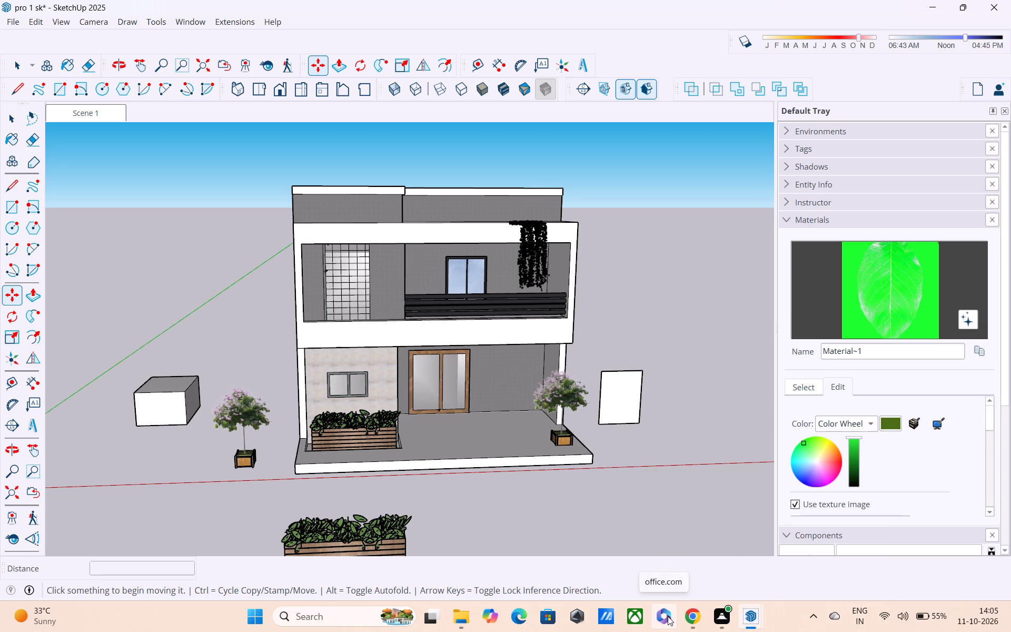
Switch to Chrome and go back from the Plant model page to the 3D Warehouse results for plants.
click(690, 562)
scroll(667, 451, down, 2)
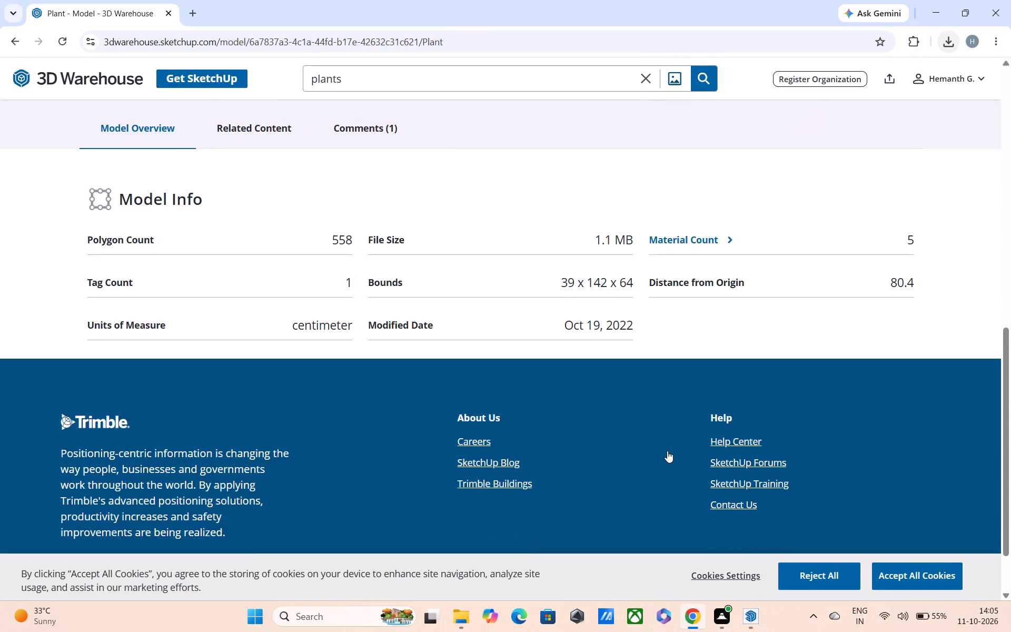
scroll(667, 451, down, 4)
scroll(667, 451, up, 7)
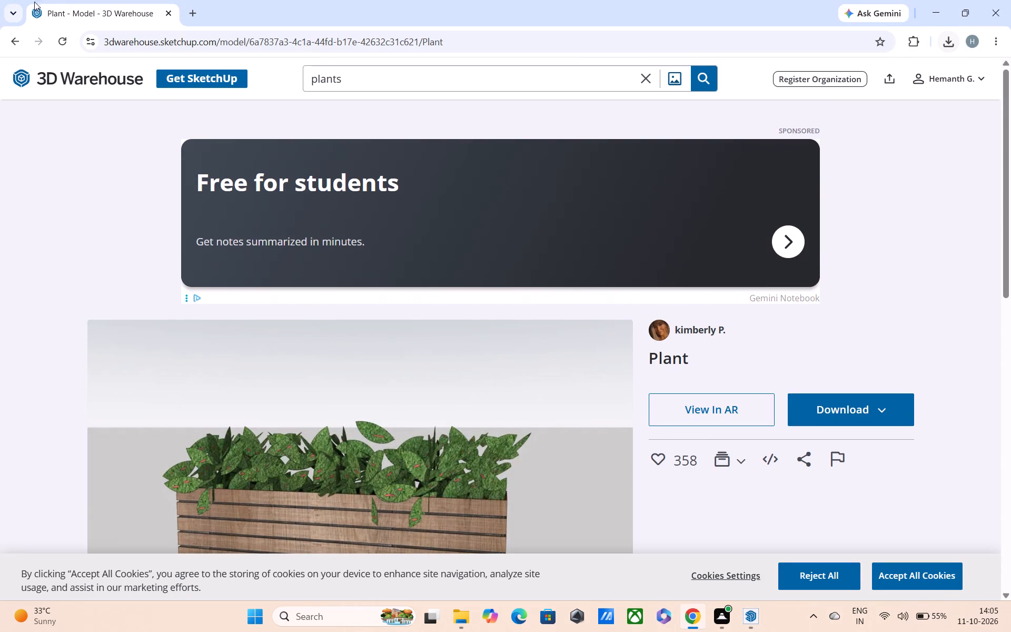
click(17, 47)
Look through the plants results in 3D Warehouse for another plant model suited to the house front.
scroll(361, 205, up, 2)
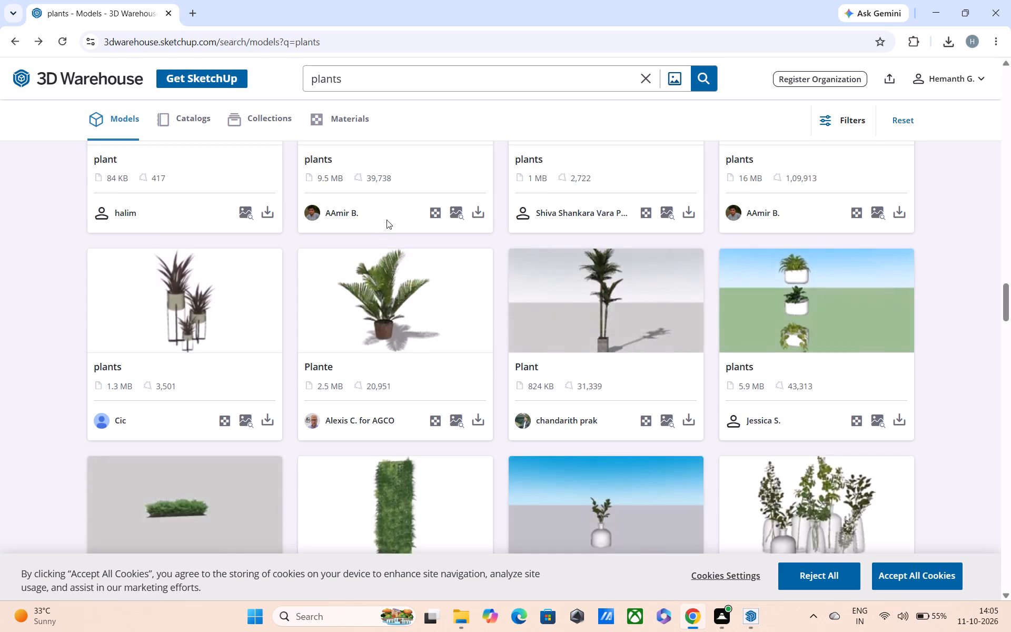
scroll(386, 220, down, 1)
scroll(396, 225, up, 2)
scroll(396, 225, down, 1)
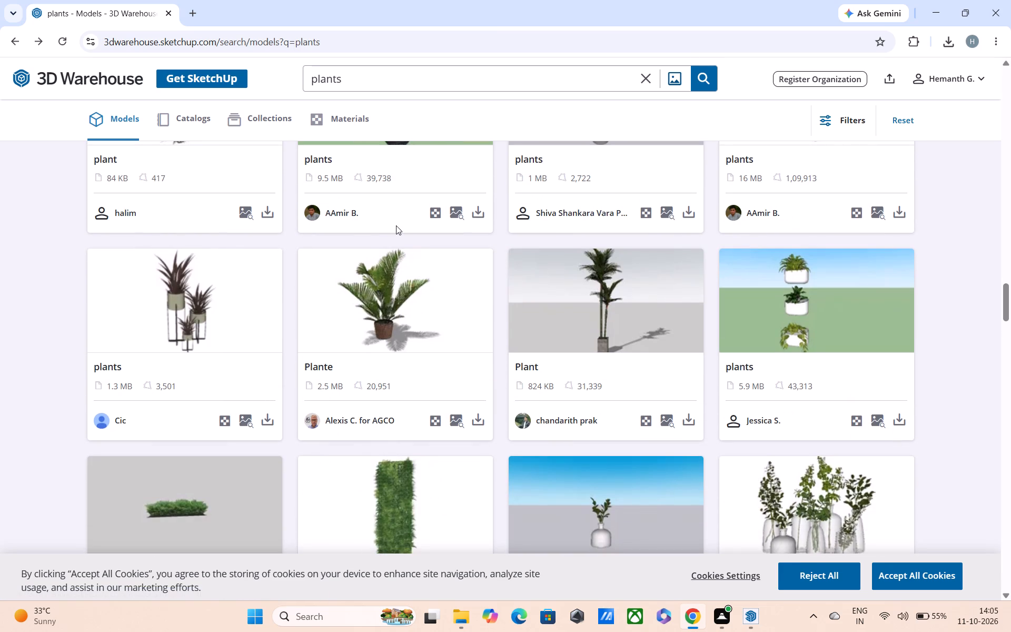
scroll(396, 225, down, 1)
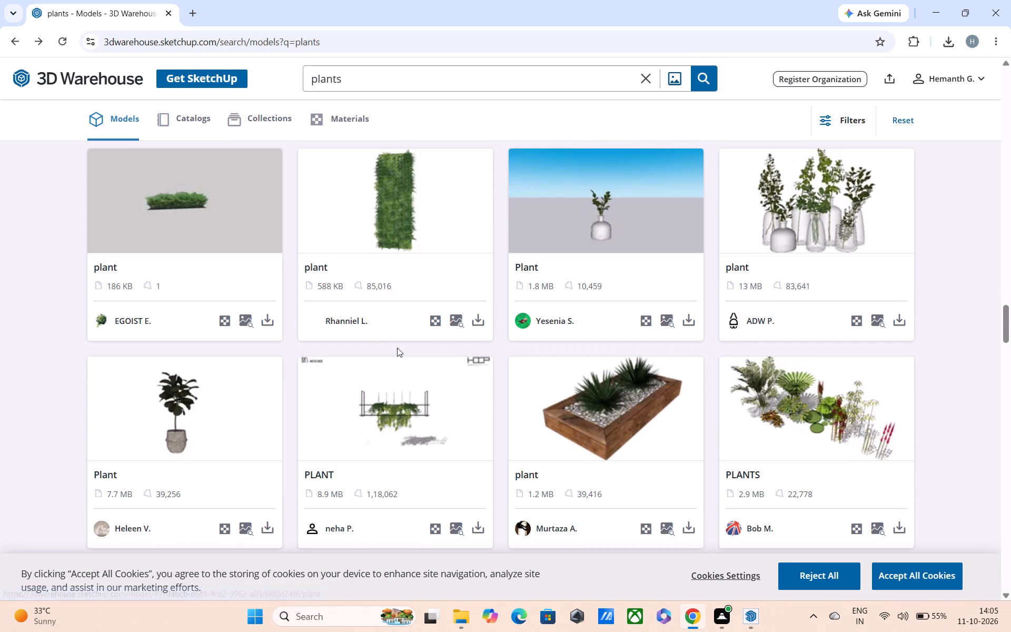
scroll(216, 370, down, 1)
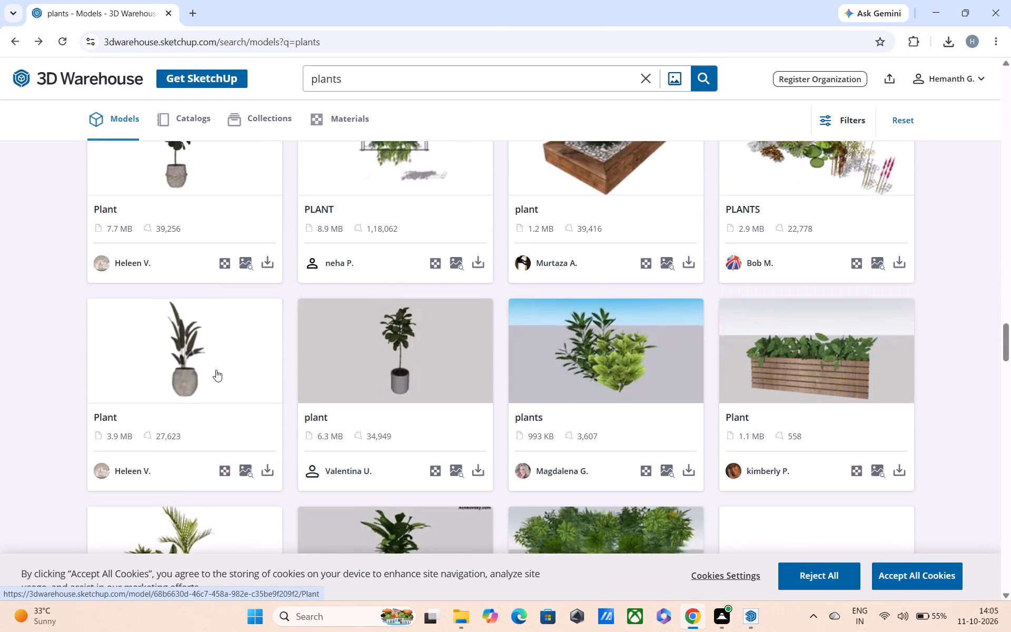
scroll(674, 350, down, 1)
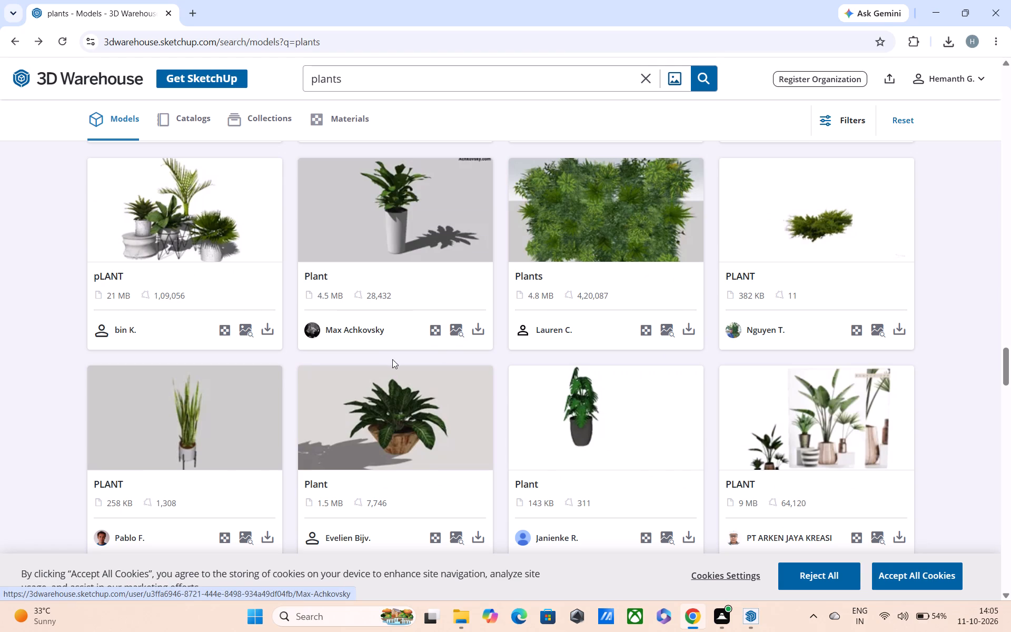
scroll(282, 369, down, 2)
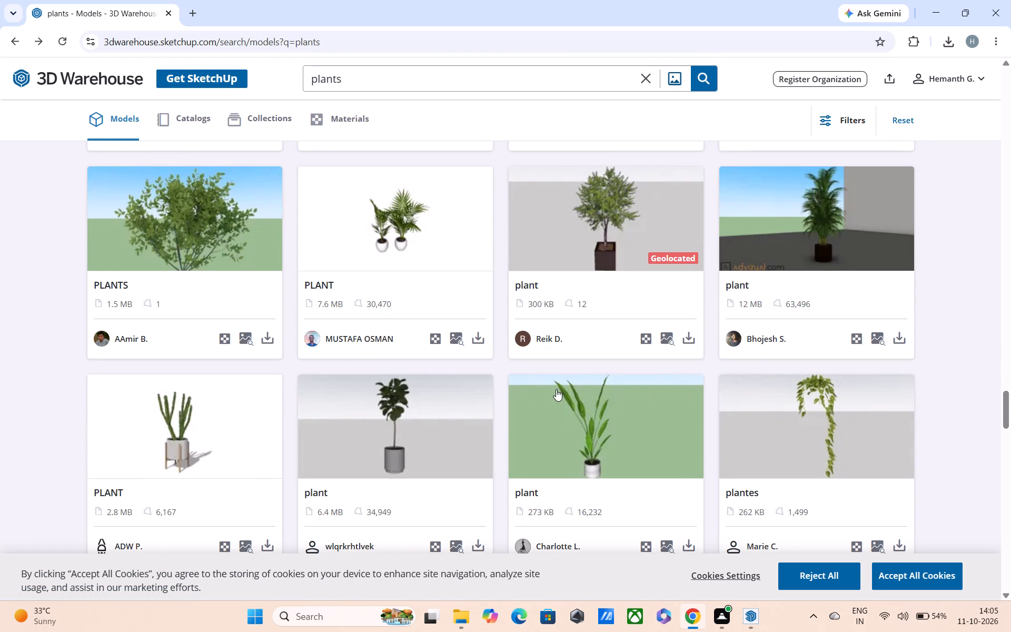
scroll(579, 398, up, 6)
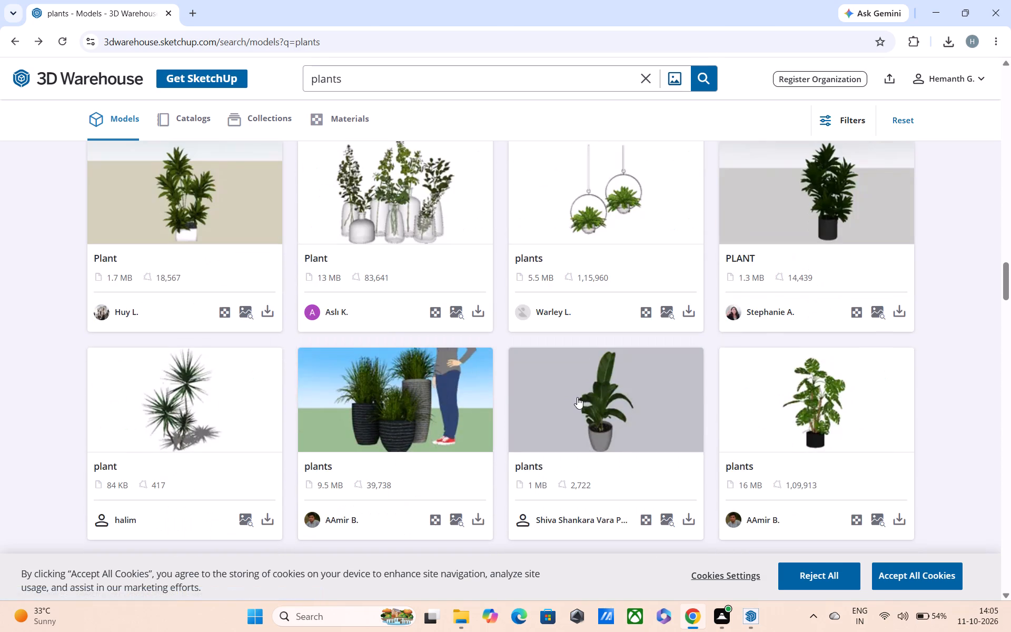
scroll(577, 397, up, 1)
scroll(577, 397, down, 1)
scroll(577, 397, up, 2)
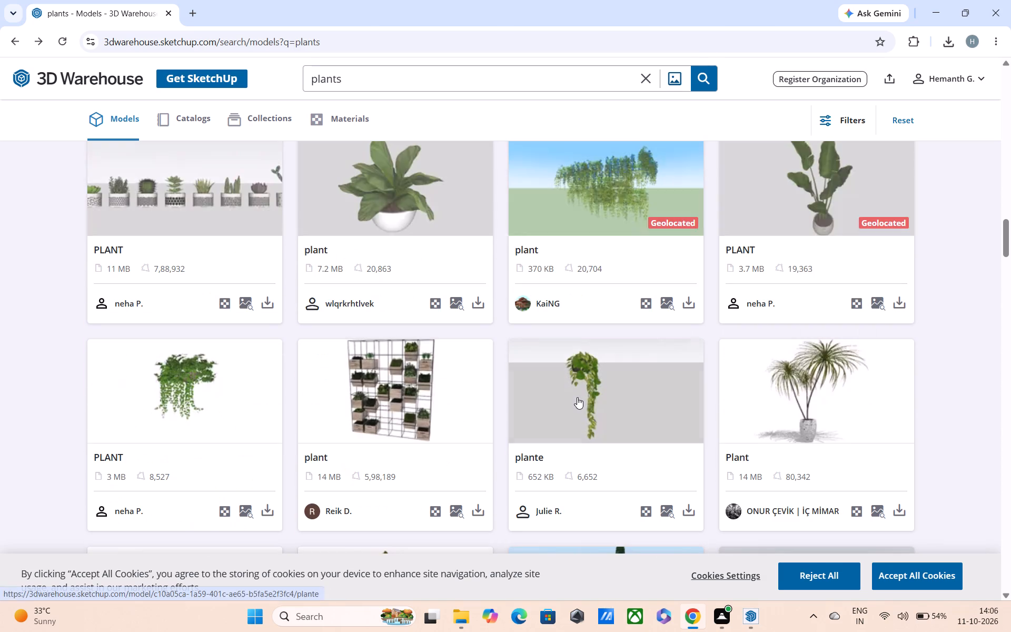
scroll(577, 397, up, 2)
scroll(577, 397, down, 1)
scroll(577, 397, up, 1)
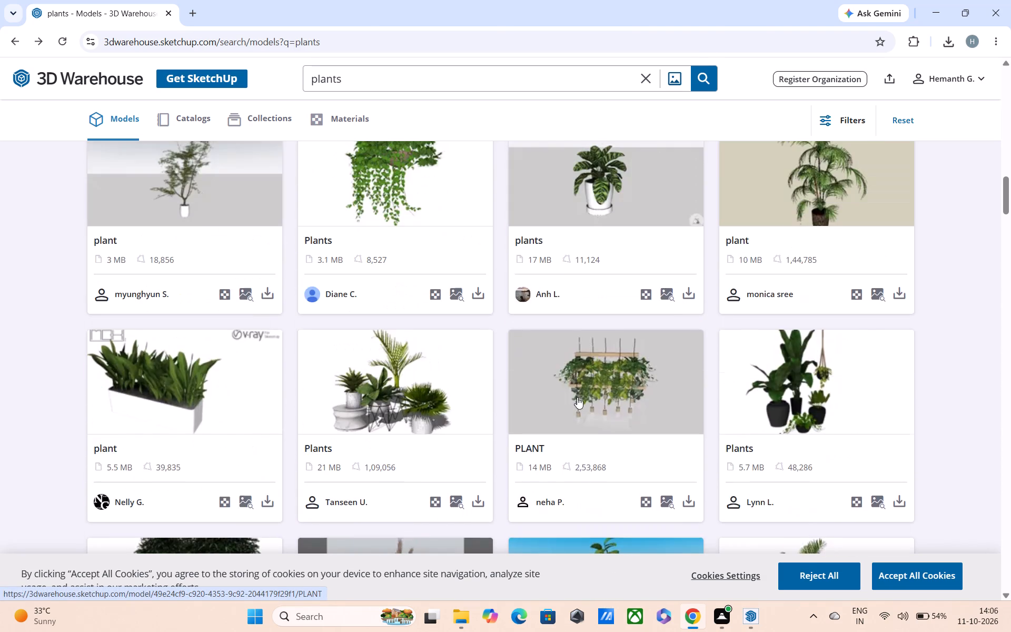
scroll(577, 397, up, 1)
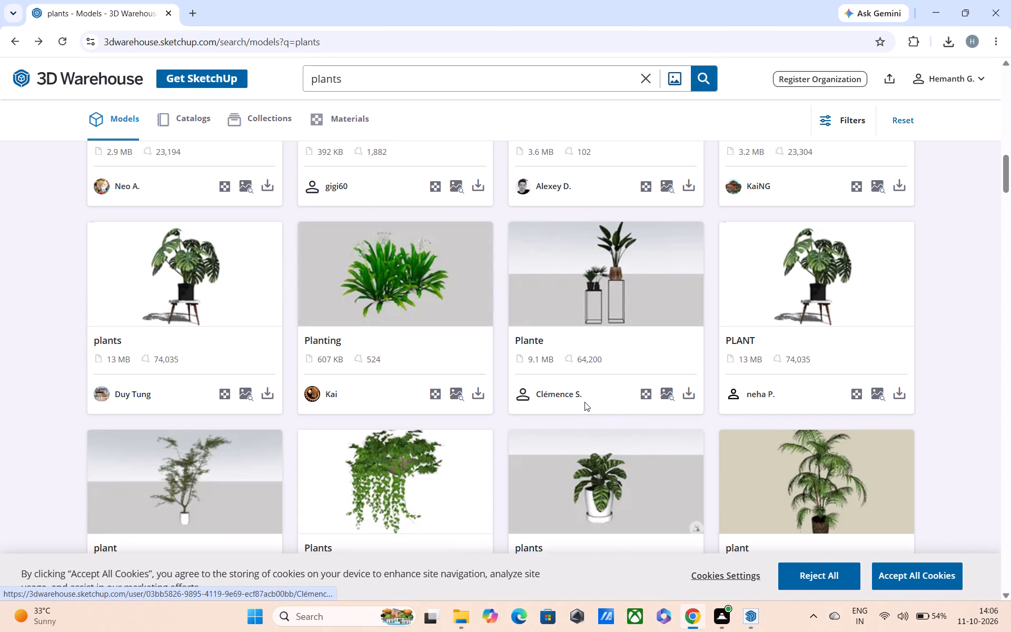
scroll(616, 382, down, 2)
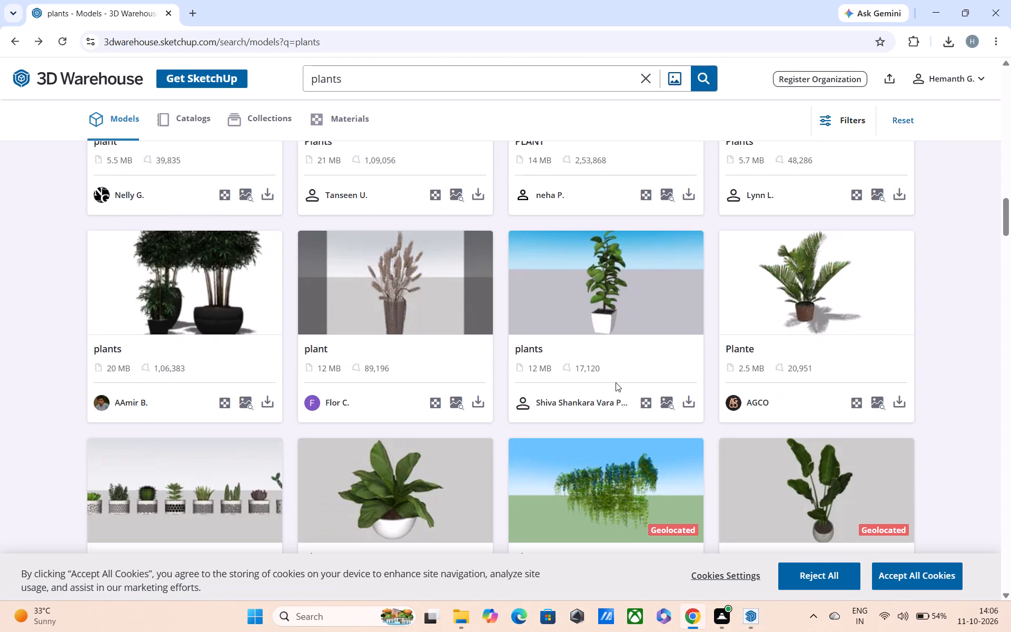
scroll(616, 382, down, 3)
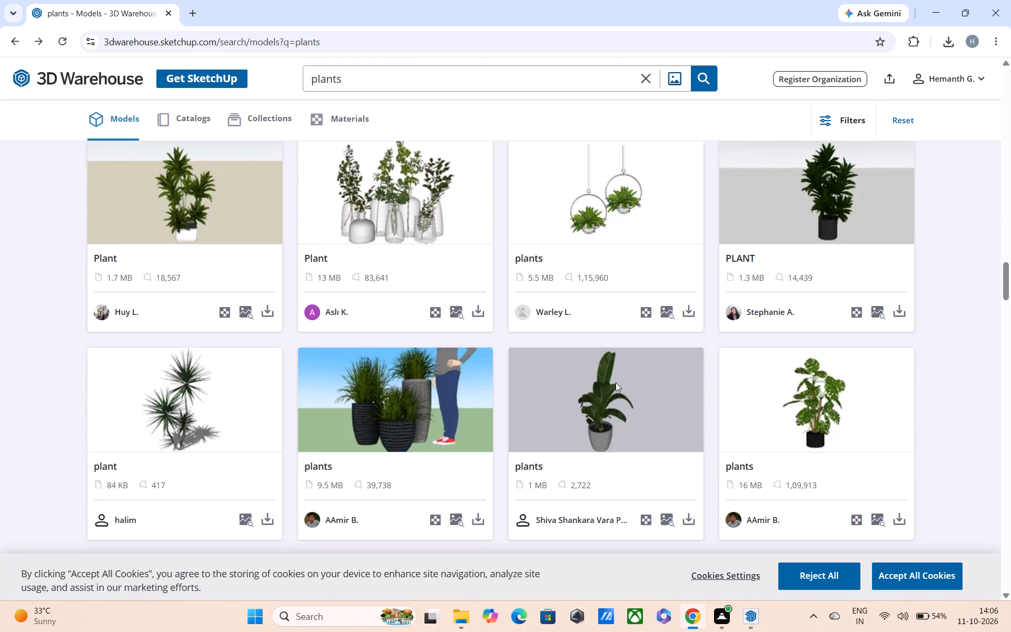
scroll(616, 382, down, 4)
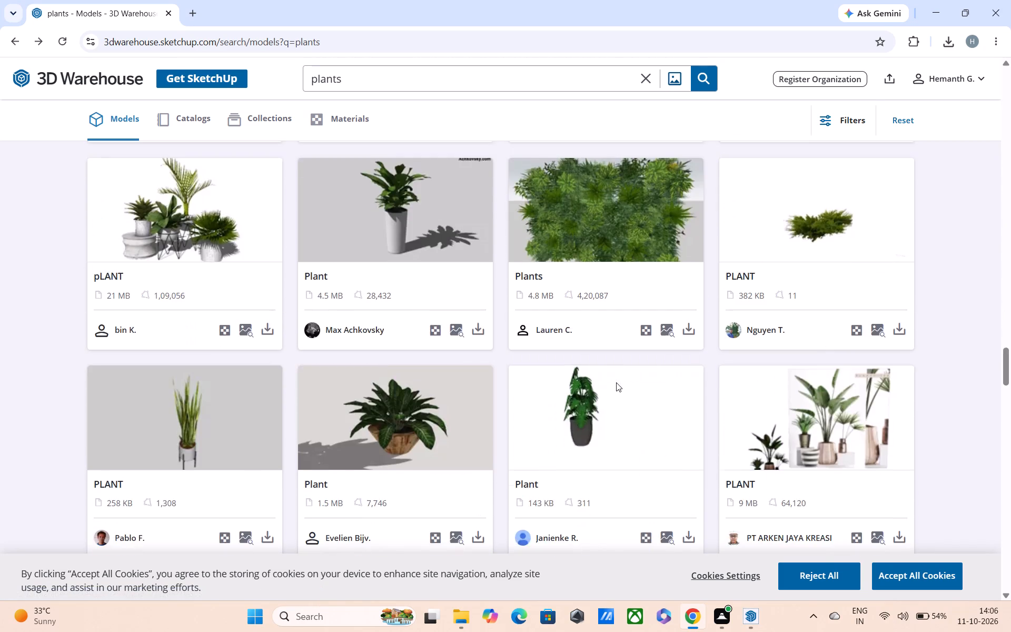
scroll(616, 382, down, 3)
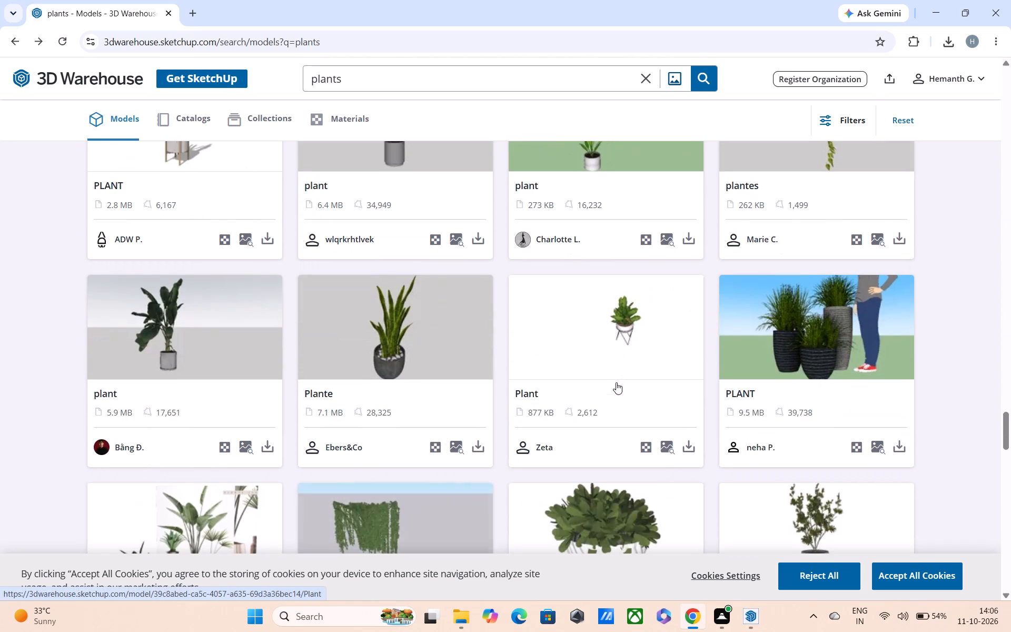
scroll(616, 382, down, 4)
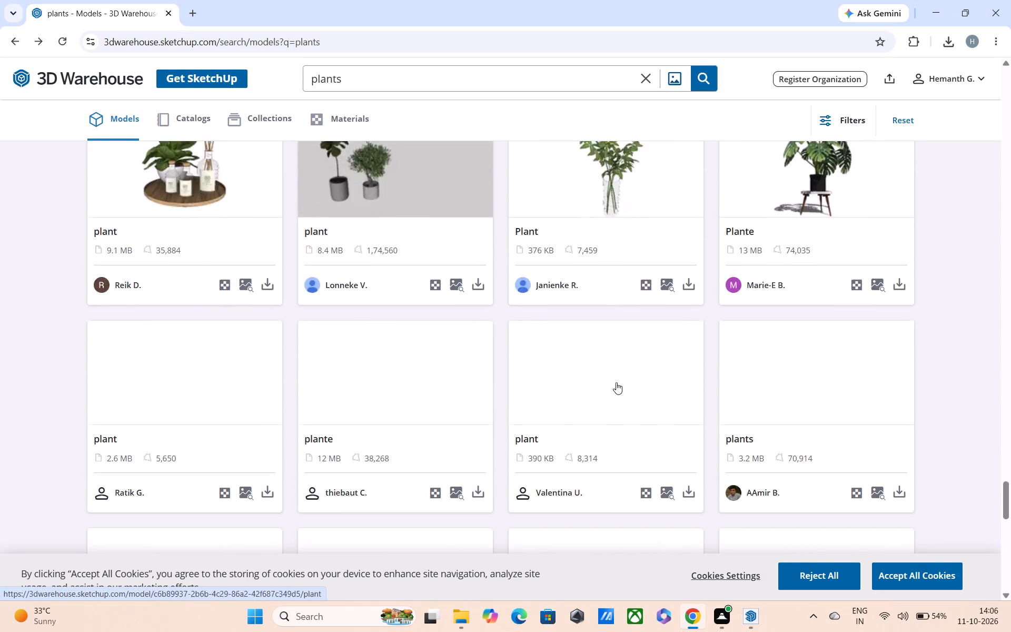
Load more plant models at the end of the 3D Warehouse results.
scroll(616, 382, up, 1)
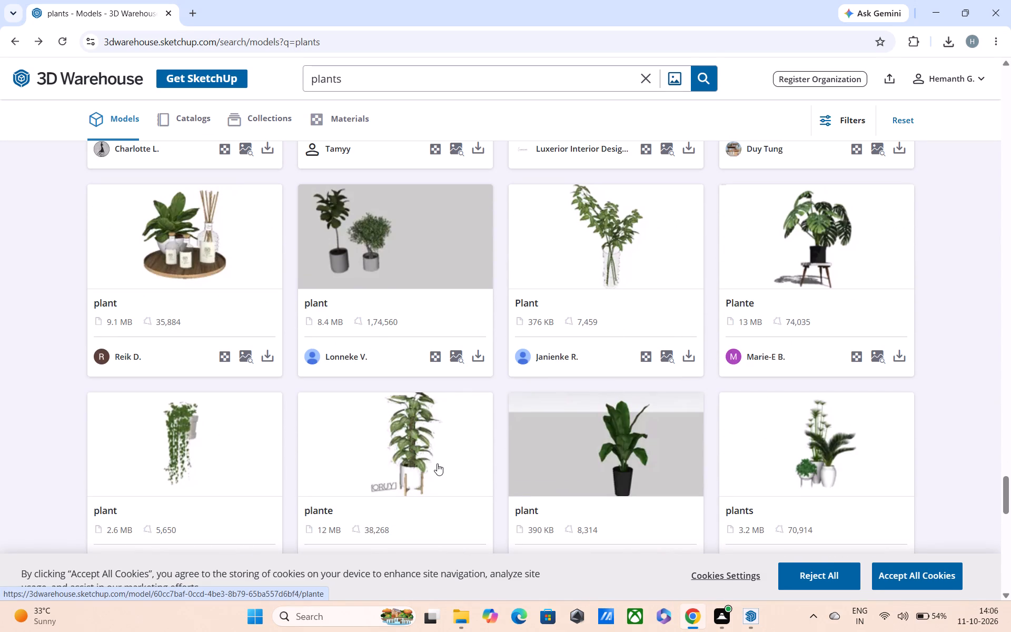
scroll(437, 463, down, 3)
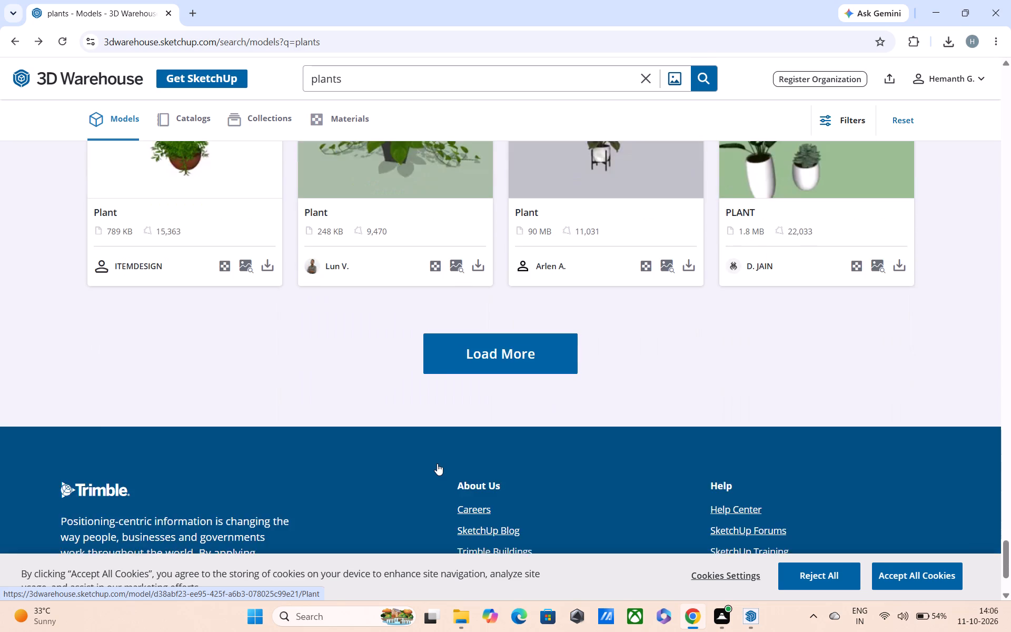
scroll(437, 463, down, 1)
scroll(437, 463, up, 1)
click(468, 520)
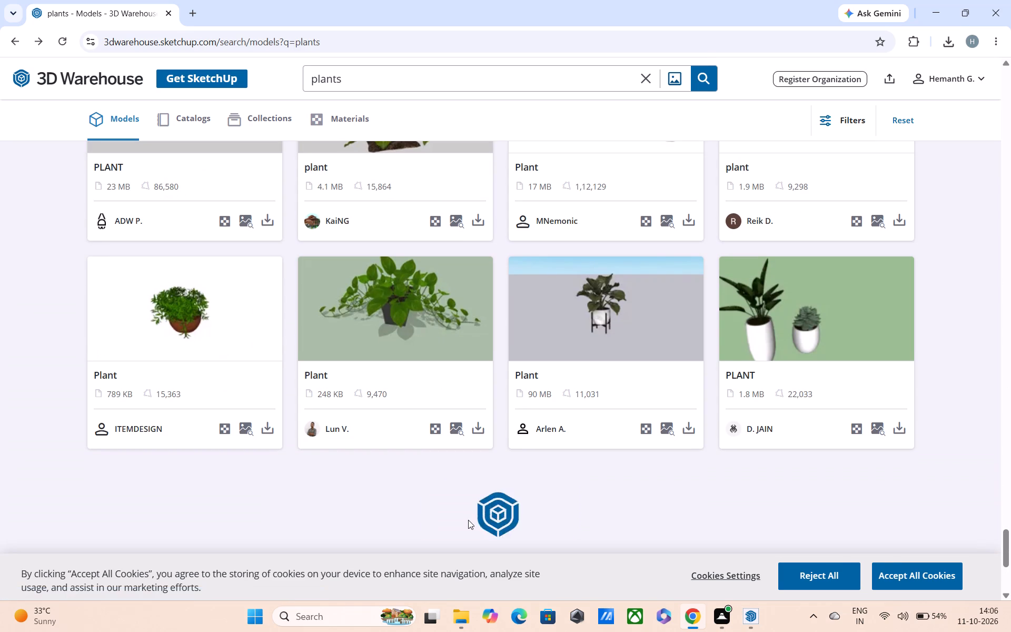
Look back through the loaded plants results in 3D Warehouse for a potted plant suited to the house front.
scroll(472, 509, down, 1)
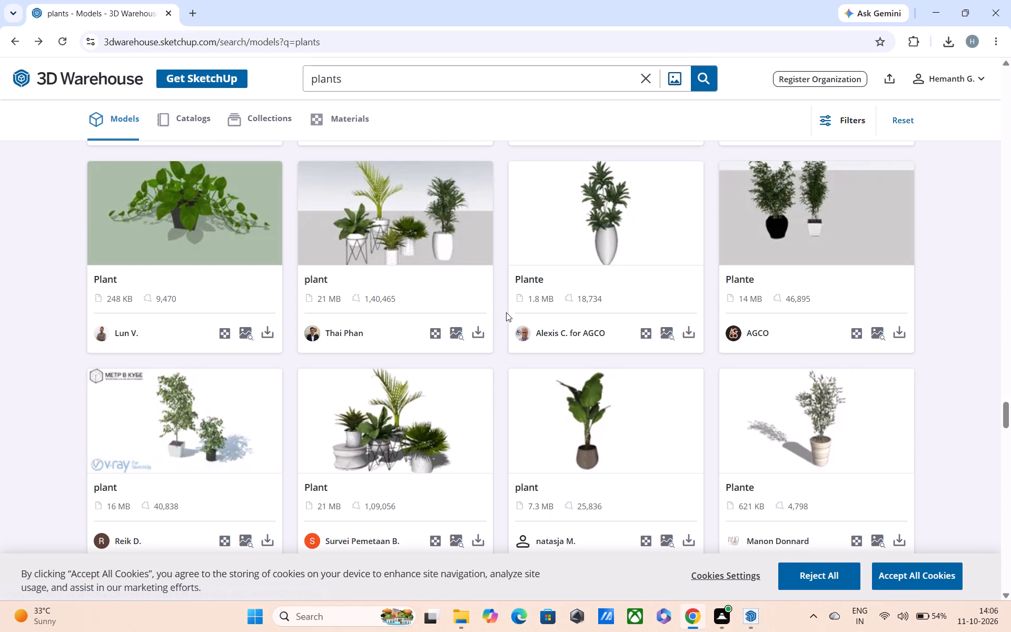
right_click(633, 228)
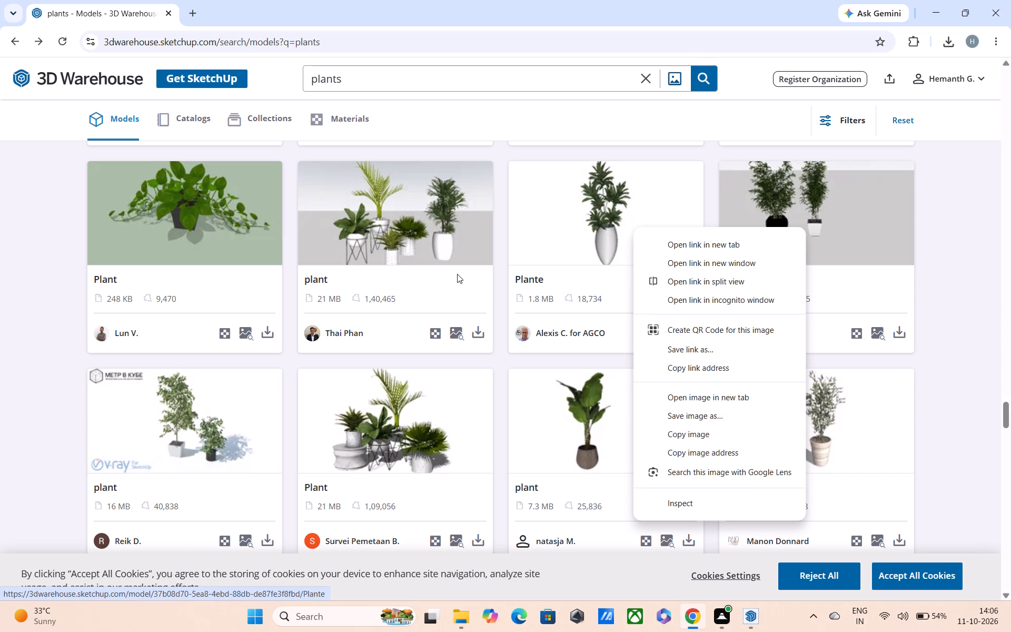
scroll(444, 258, up, 1)
scroll(468, 307, up, 1)
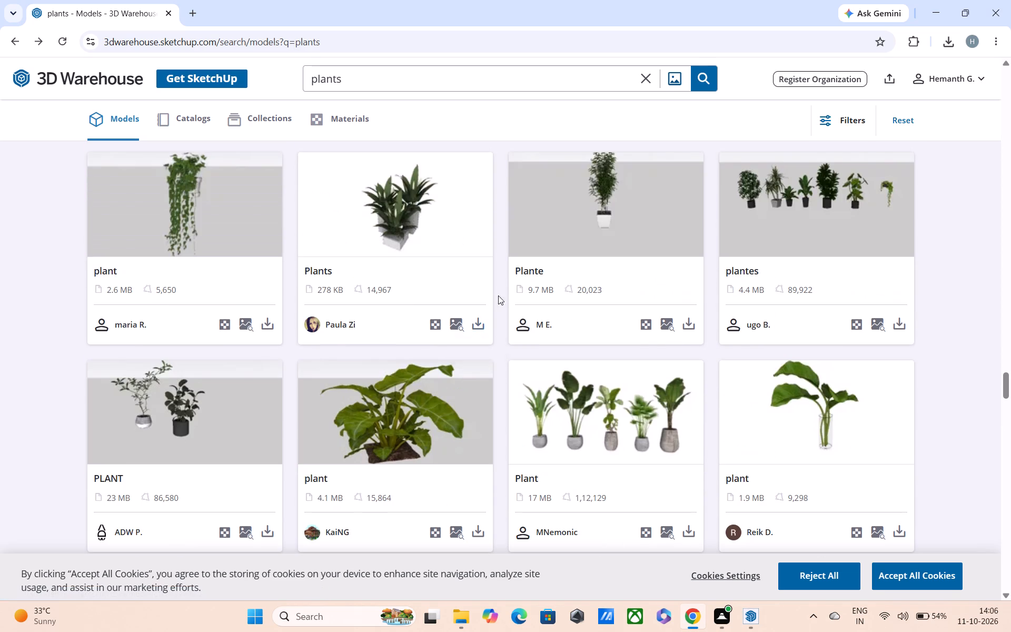
scroll(506, 287, up, 2)
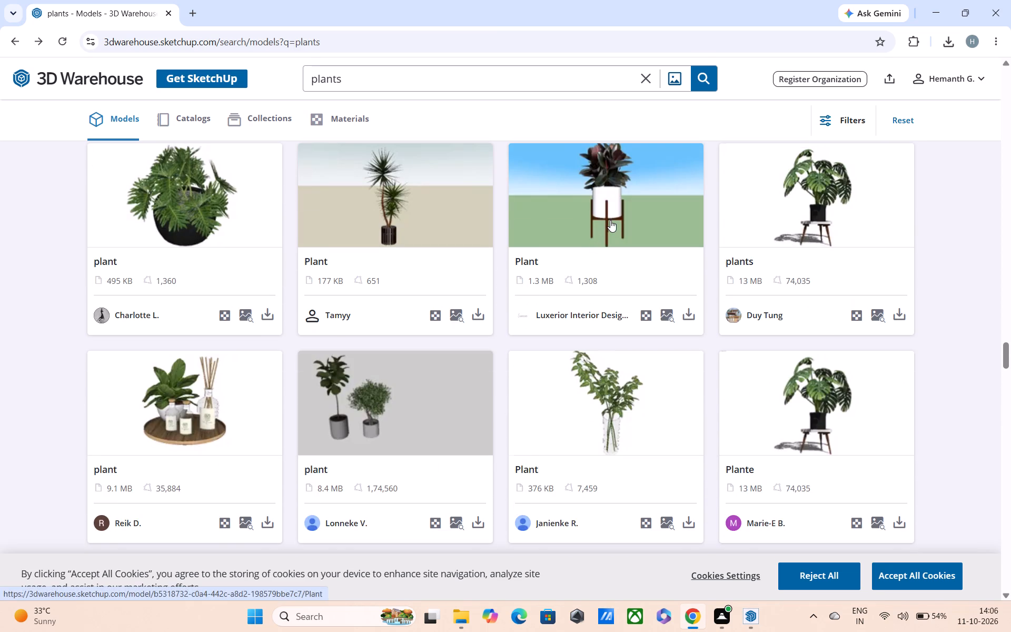
scroll(610, 220, up, 1)
scroll(583, 284, up, 1)
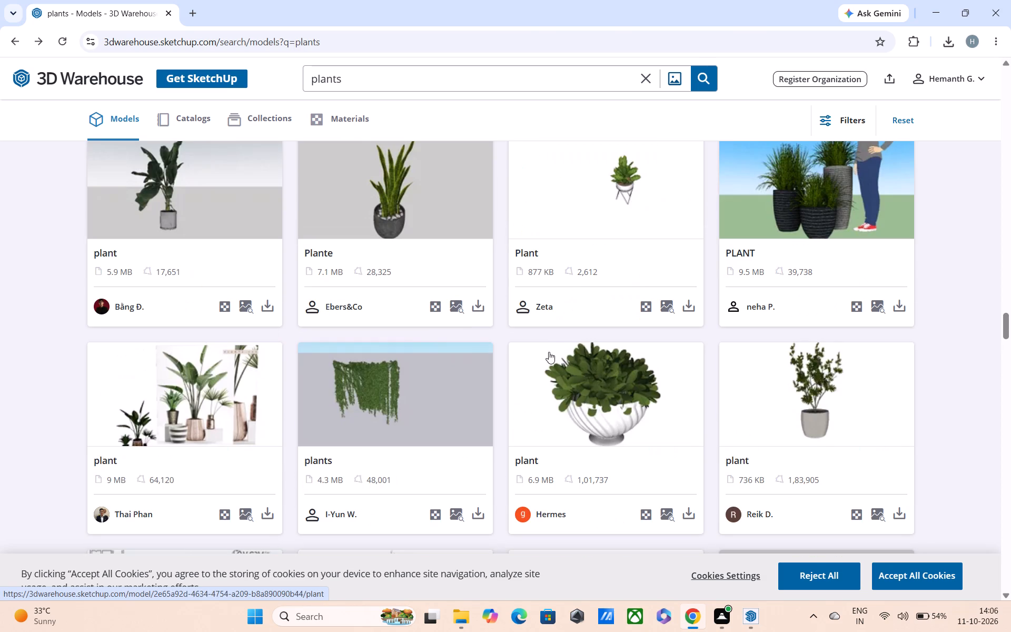
scroll(571, 358, up, 1)
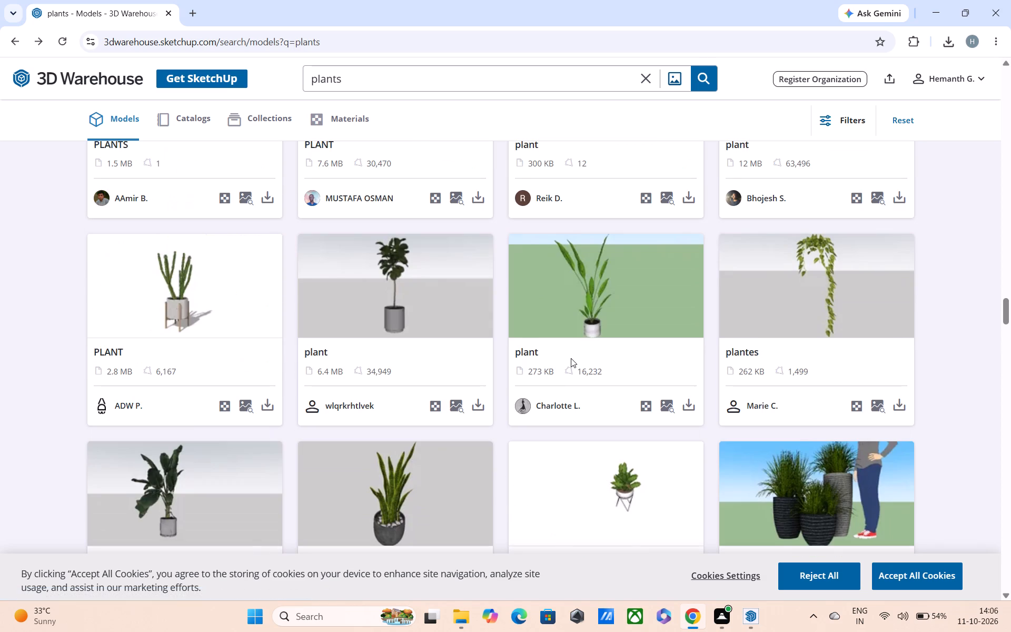
scroll(571, 358, up, 4)
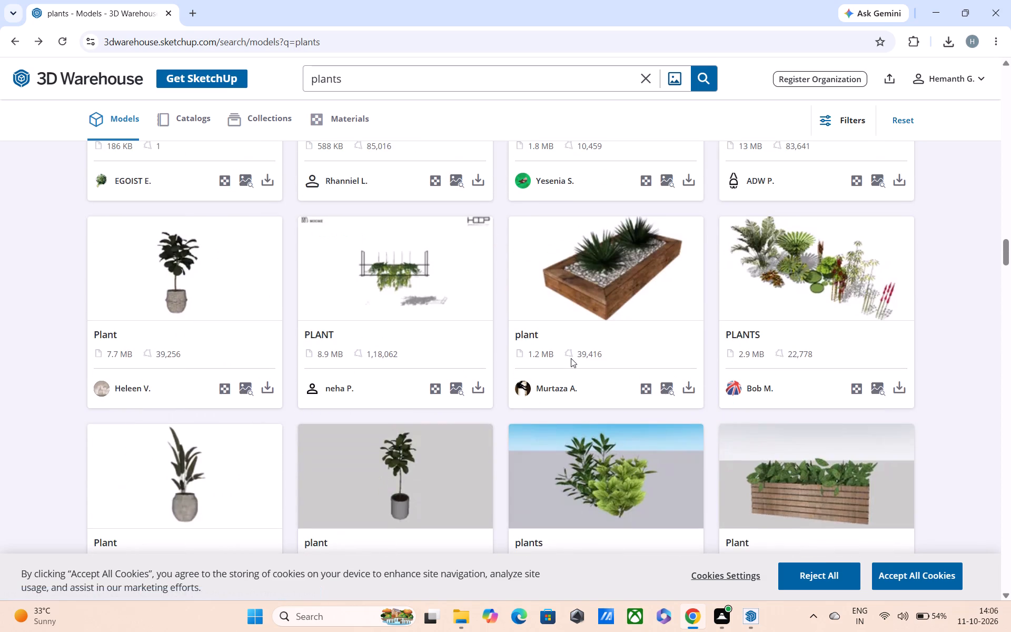
scroll(571, 358, up, 1)
scroll(610, 336, up, 1)
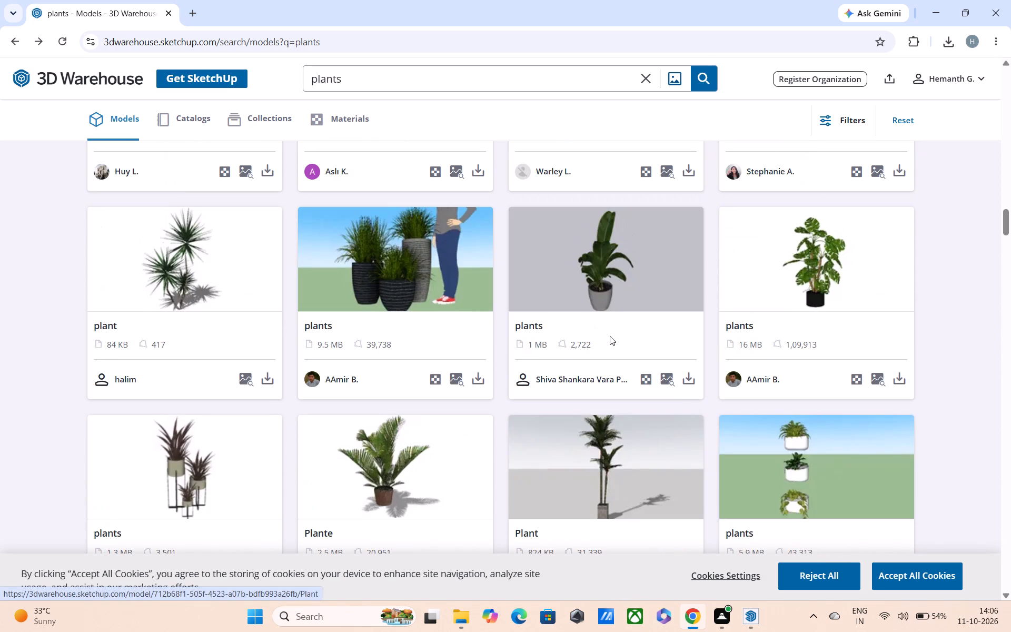
scroll(579, 343, up, 1)
scroll(579, 343, down, 2)
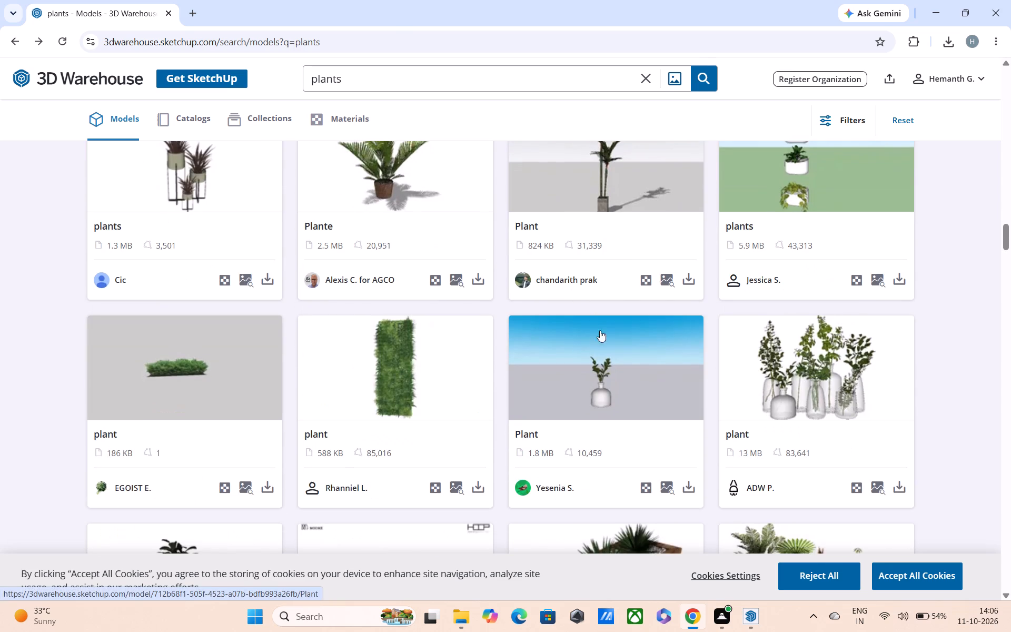
scroll(698, 272, up, 1)
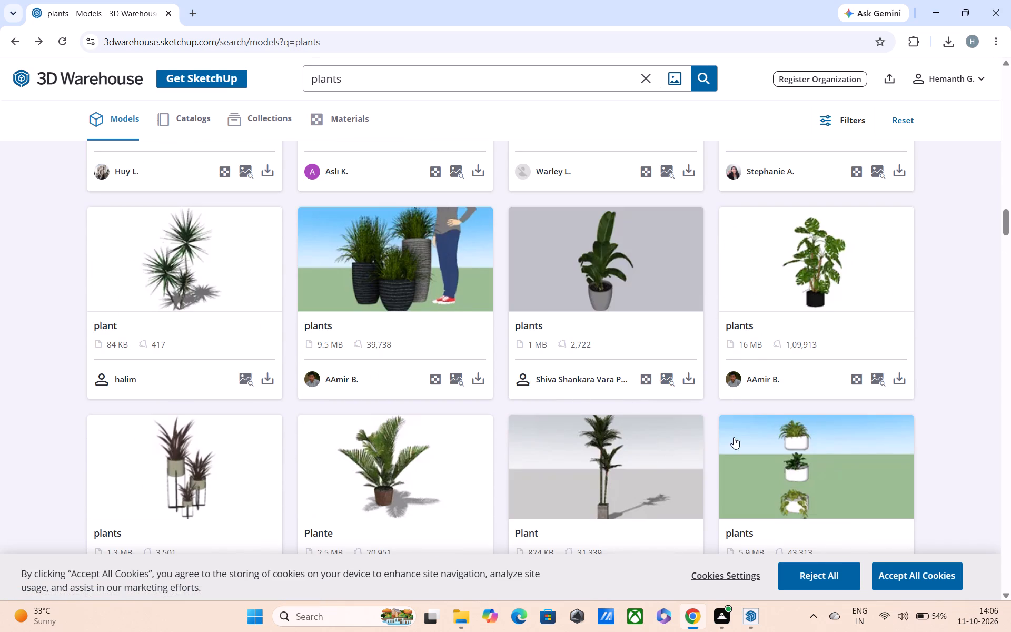
scroll(633, 370, up, 1)
scroll(443, 403, up, 1)
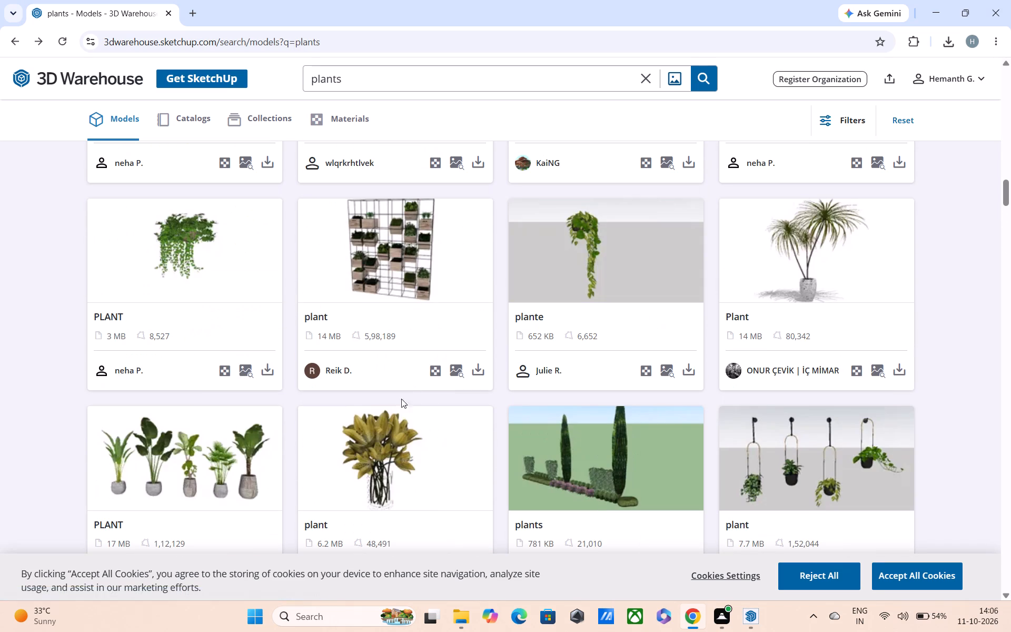
scroll(377, 497, down, 1)
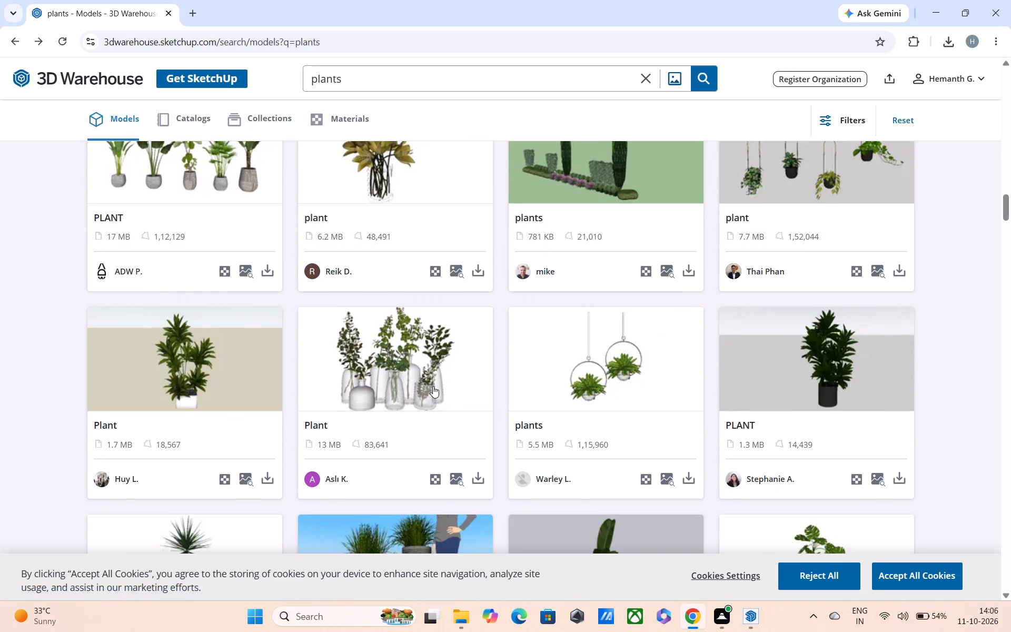
scroll(433, 385, up, 3)
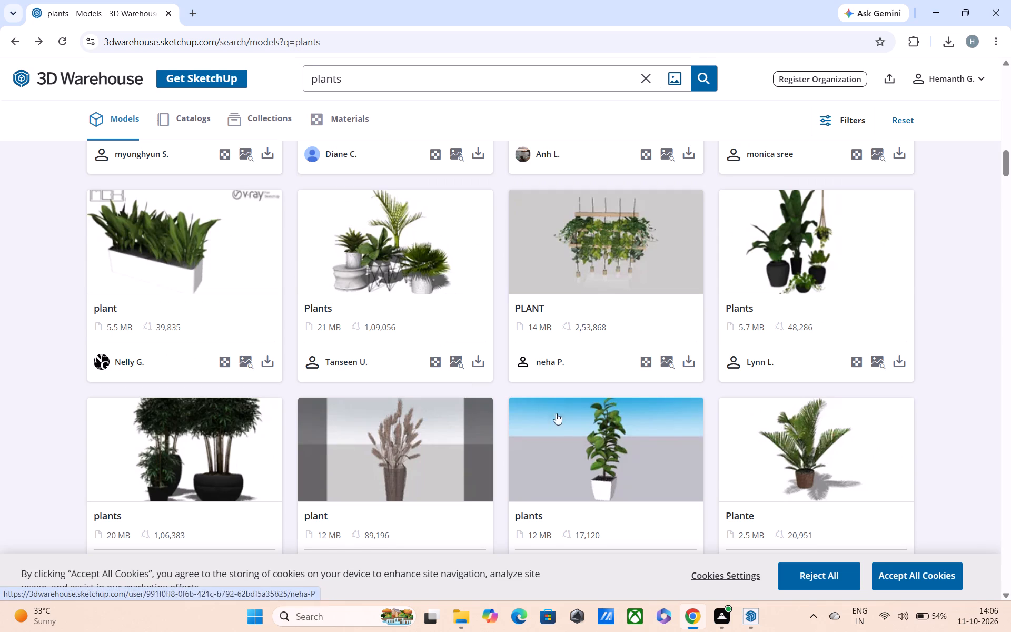
Open the "plants" model of a leafy plant in a white tapered pot and view its 3D preview.
click(591, 450)
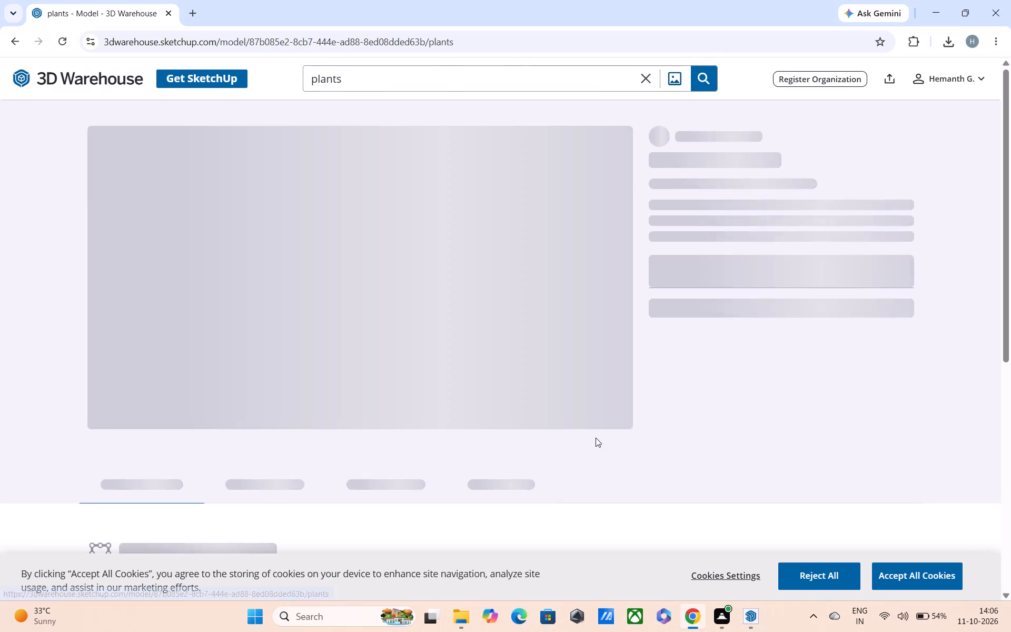
scroll(423, 388, down, 1)
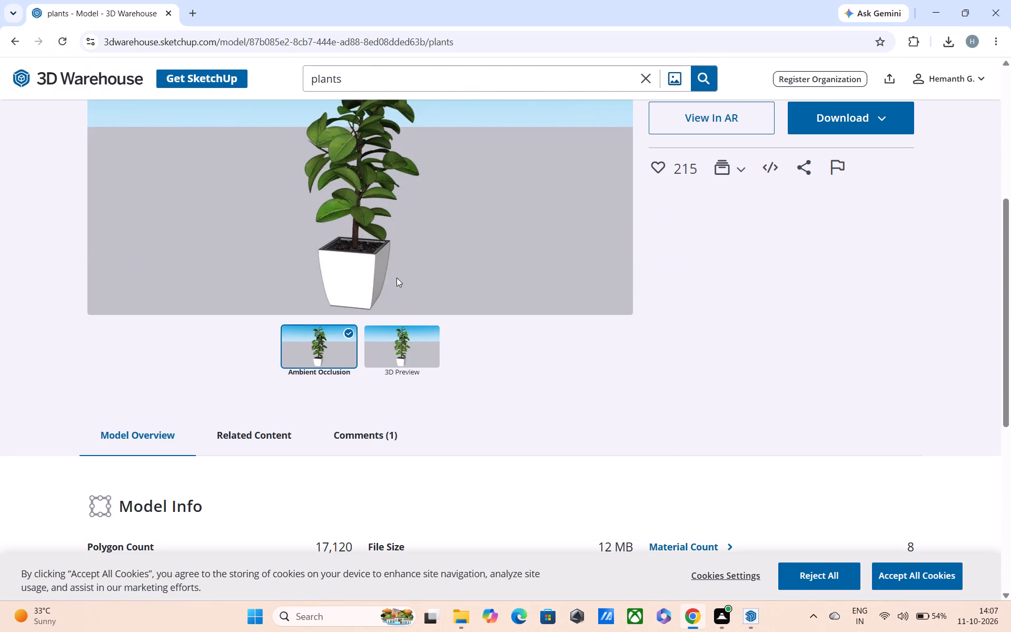
click(396, 344)
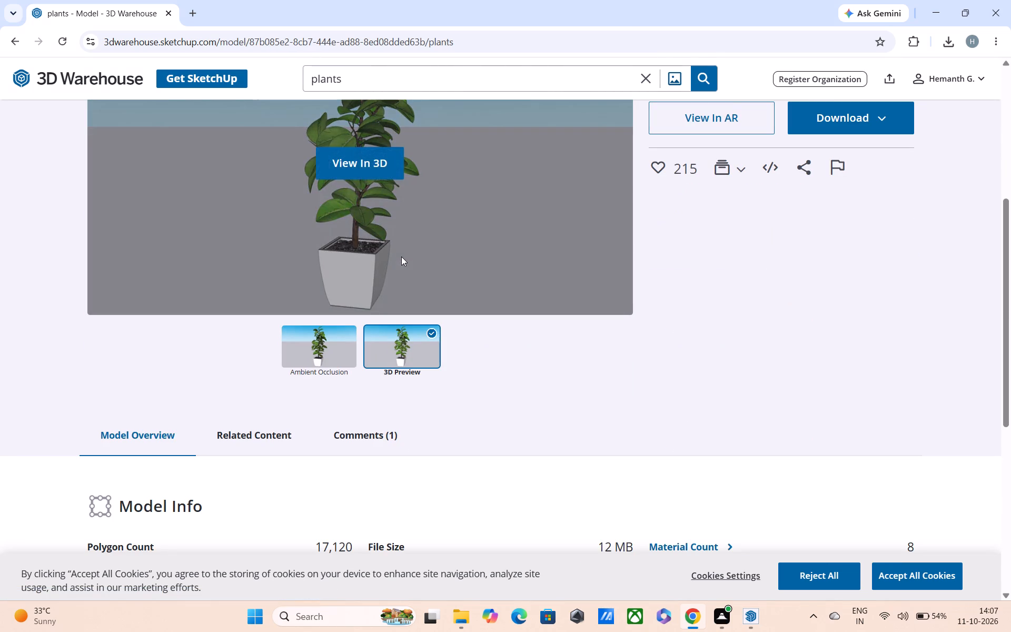
click(375, 164)
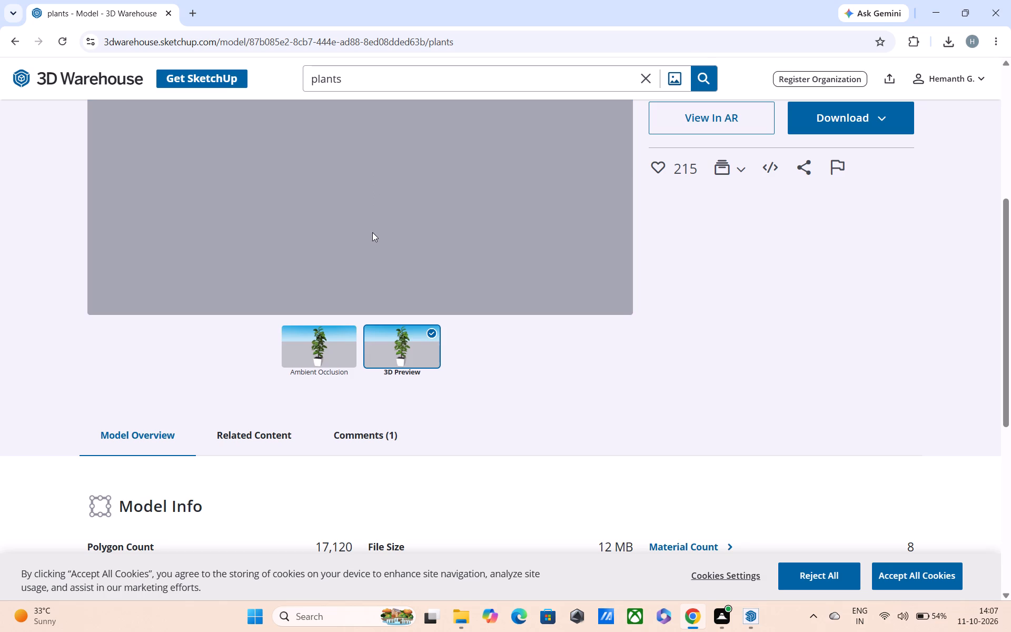
scroll(372, 232, up, 1)
scroll(372, 257, down, 1)
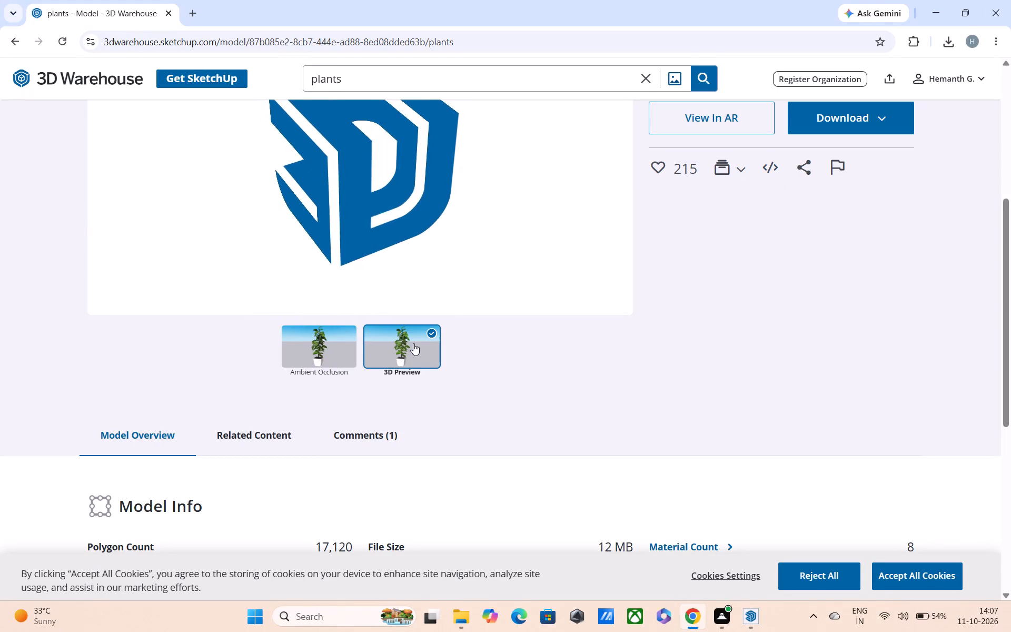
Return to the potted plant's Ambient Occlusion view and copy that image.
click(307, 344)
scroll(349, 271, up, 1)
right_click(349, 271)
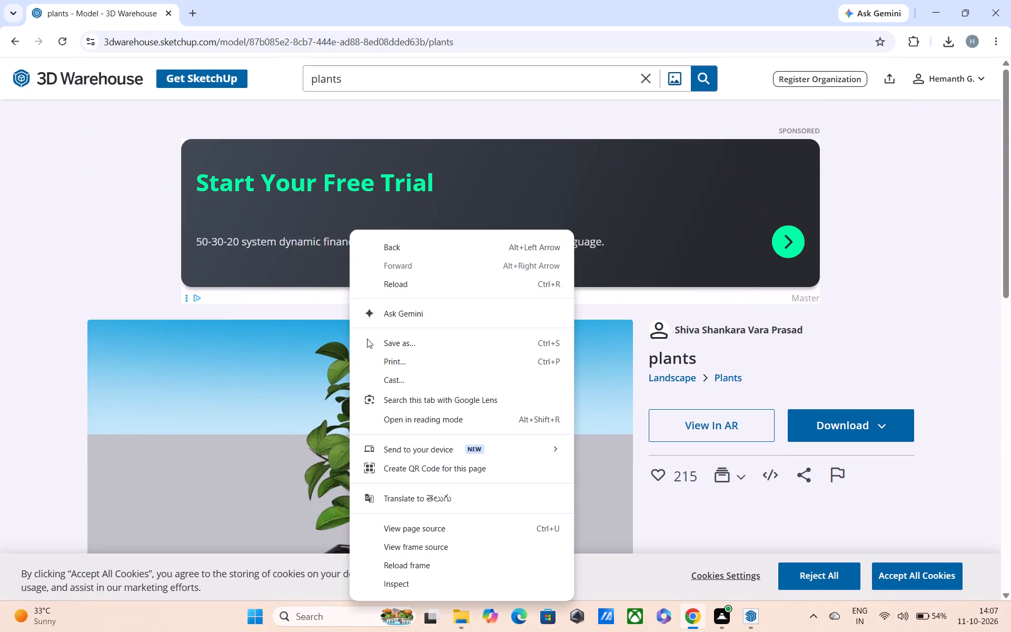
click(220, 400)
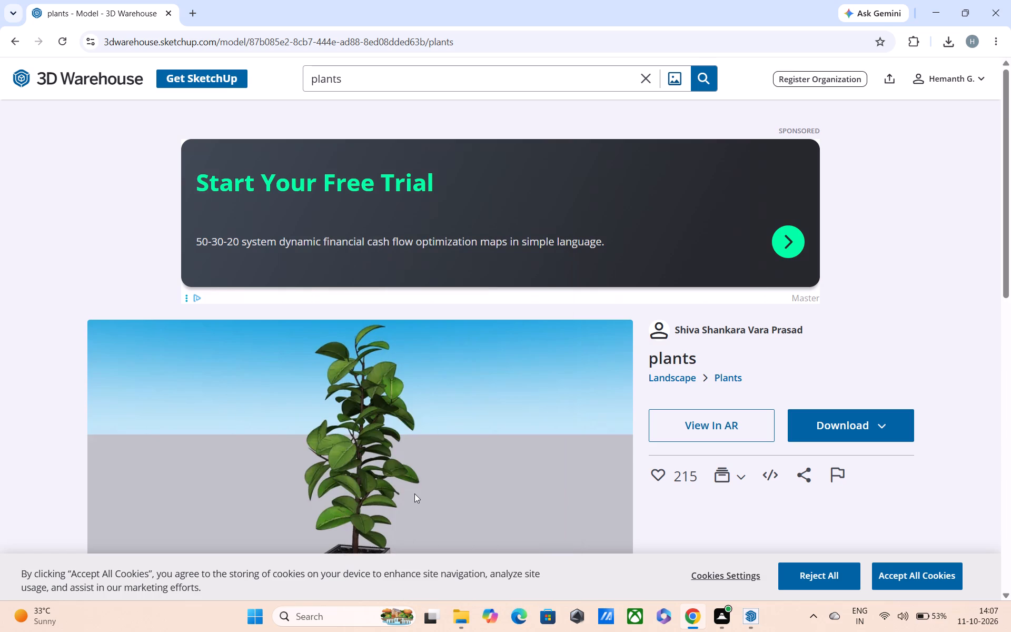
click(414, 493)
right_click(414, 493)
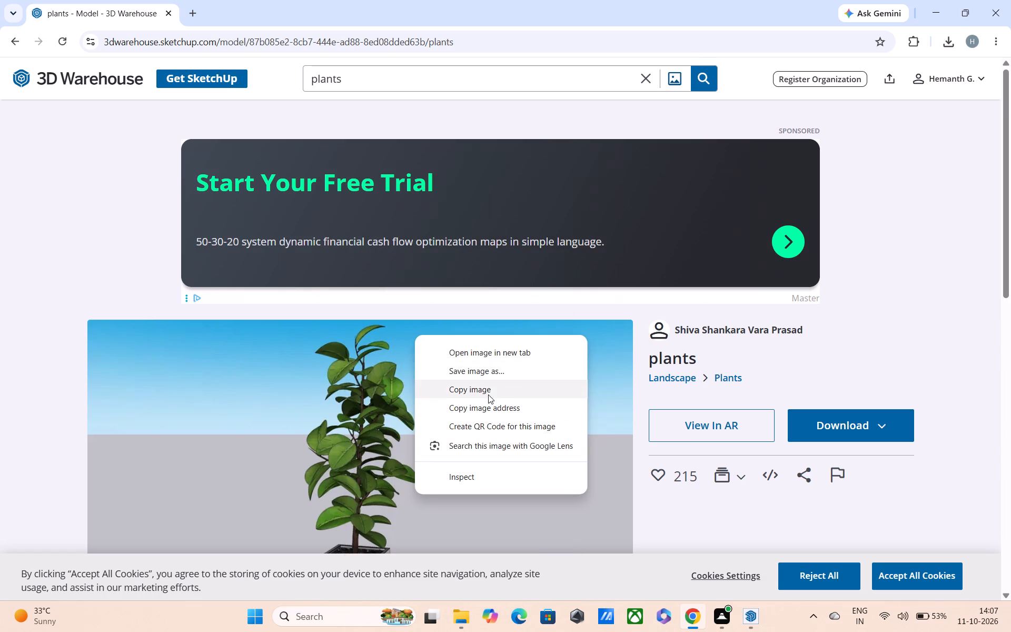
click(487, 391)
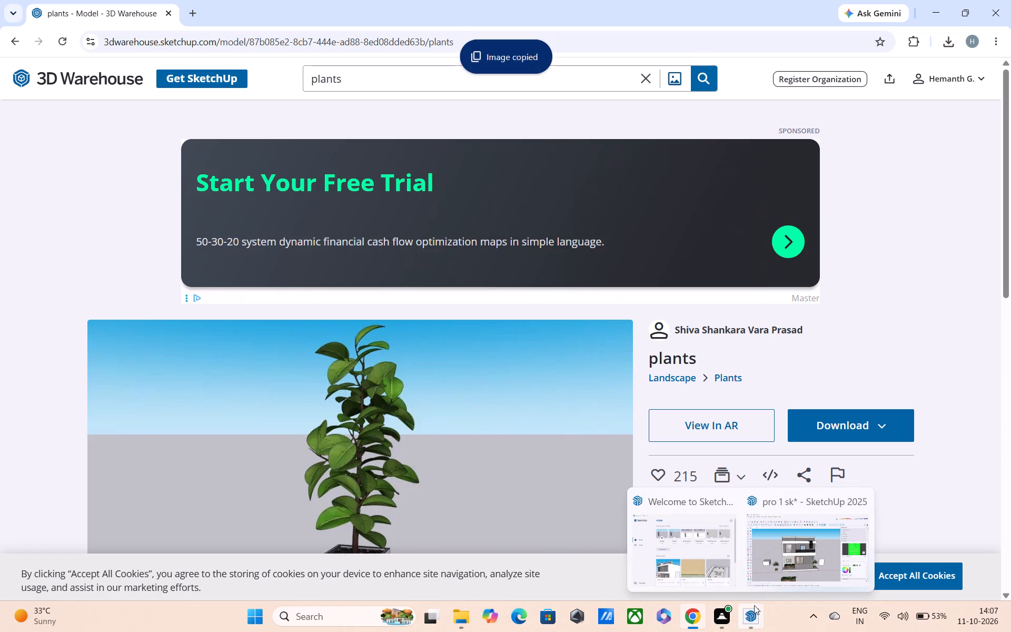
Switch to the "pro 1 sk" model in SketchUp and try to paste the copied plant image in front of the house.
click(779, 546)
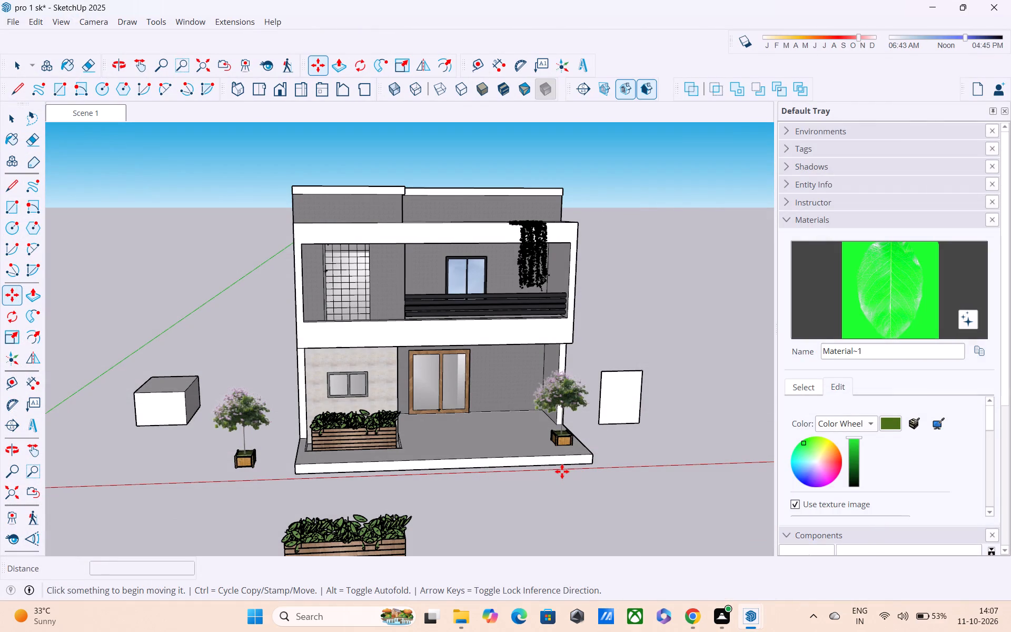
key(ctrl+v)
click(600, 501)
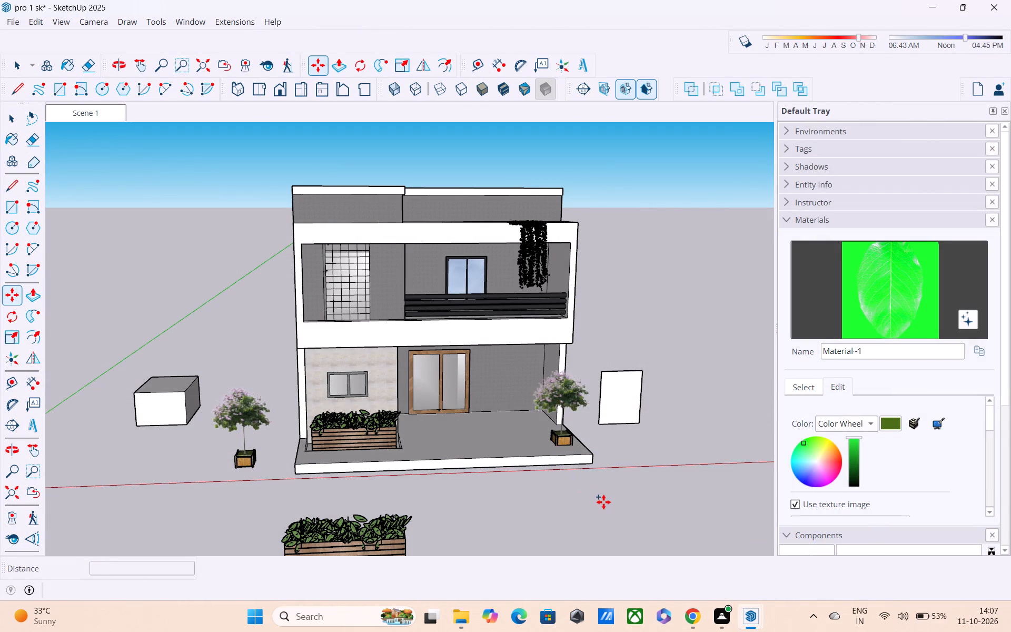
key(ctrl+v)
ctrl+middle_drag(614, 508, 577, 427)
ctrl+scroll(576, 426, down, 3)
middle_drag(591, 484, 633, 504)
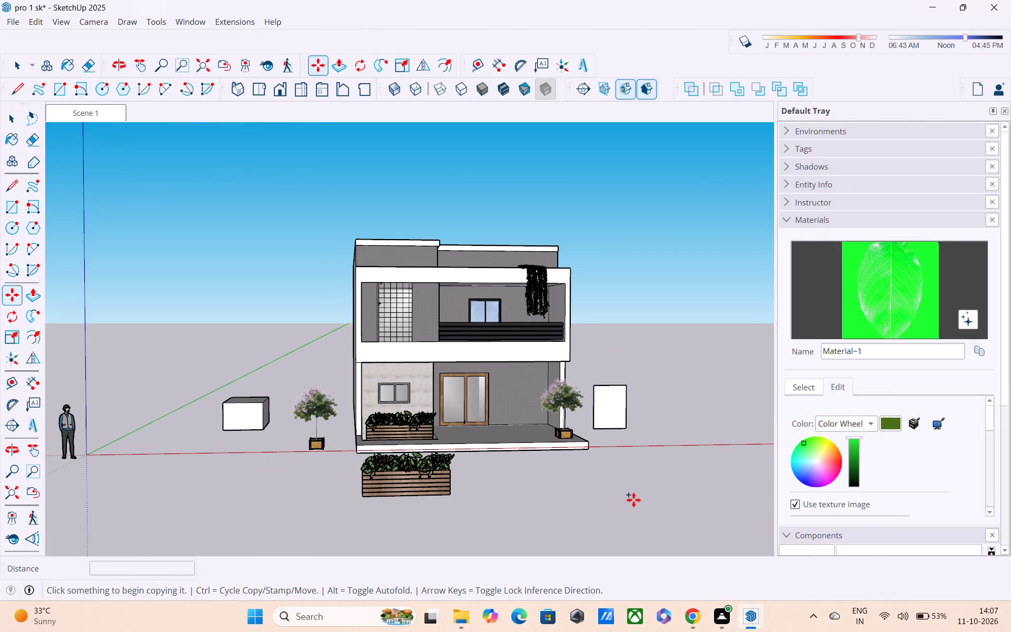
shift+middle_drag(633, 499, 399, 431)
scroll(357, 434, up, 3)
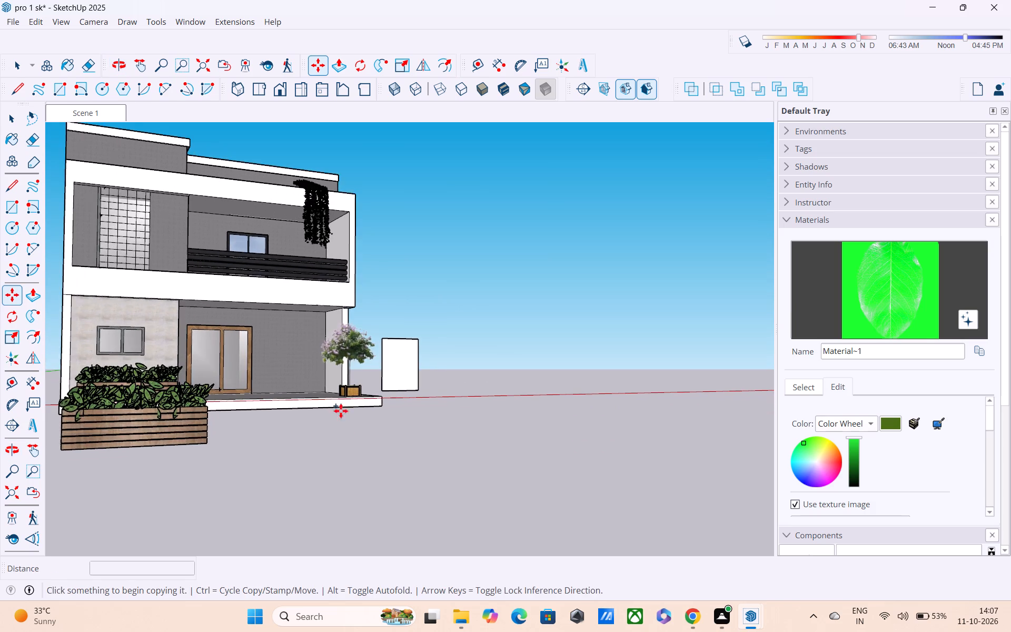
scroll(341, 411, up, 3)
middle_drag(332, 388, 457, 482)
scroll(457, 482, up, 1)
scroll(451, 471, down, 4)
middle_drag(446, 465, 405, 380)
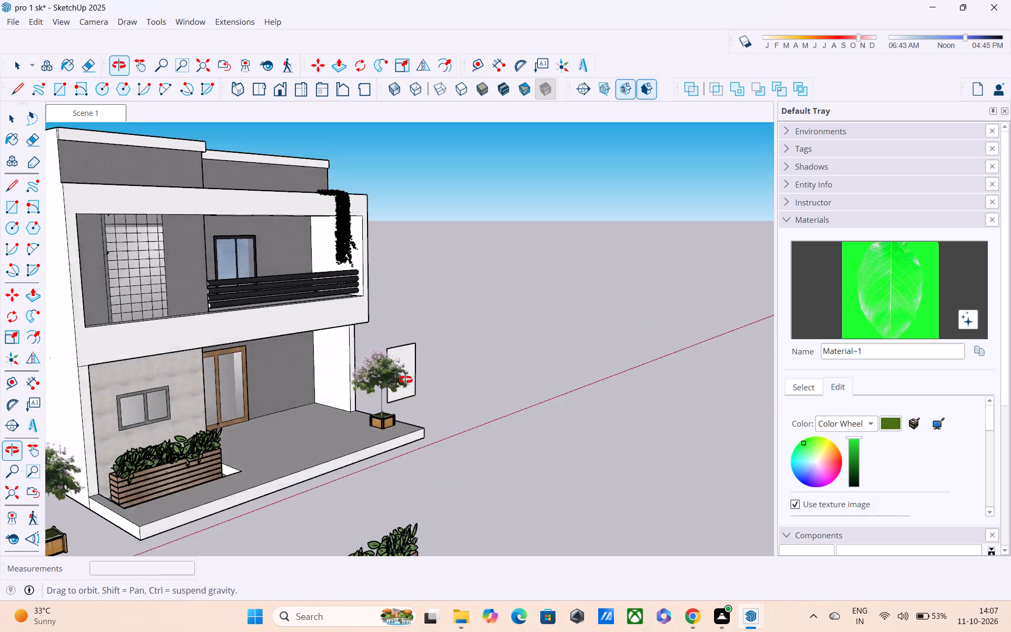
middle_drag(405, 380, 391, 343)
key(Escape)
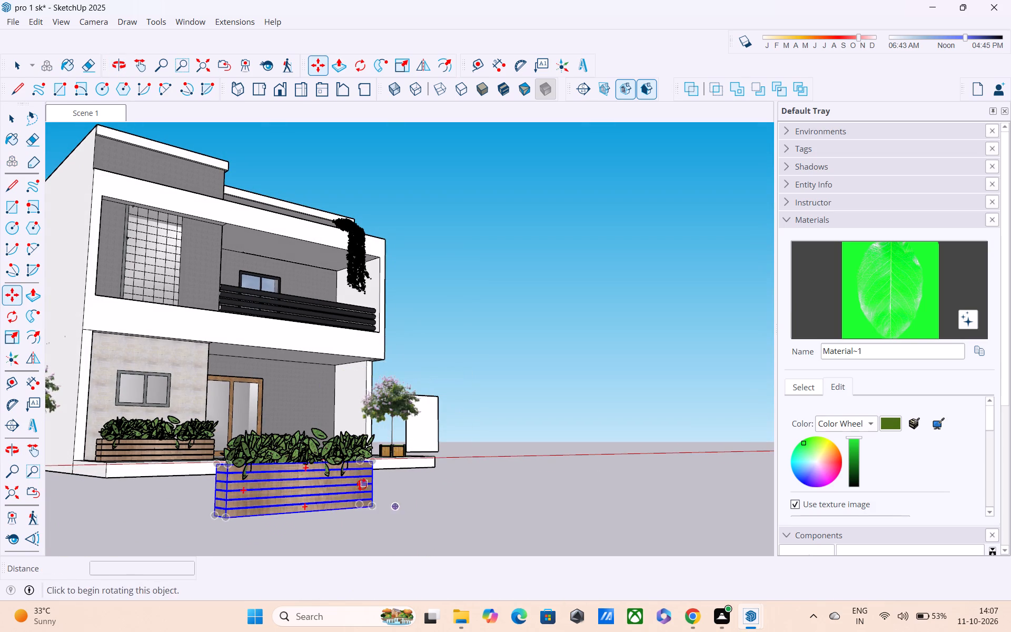
Delete the spare wooden-slat planter box and its leafy plants standing on the ground in front of the house.
click(338, 490)
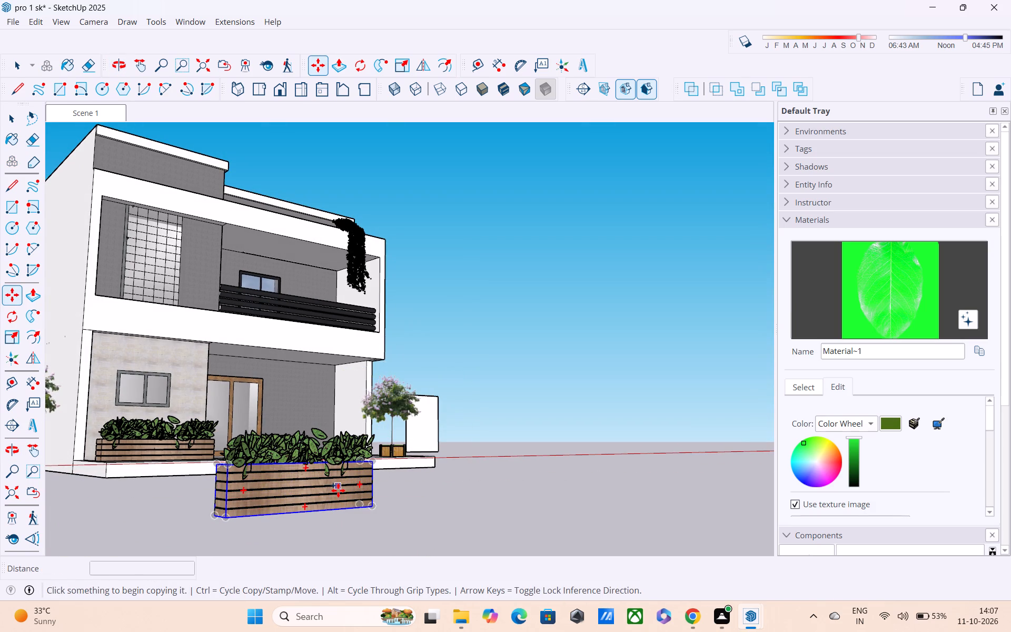
key(Delete)
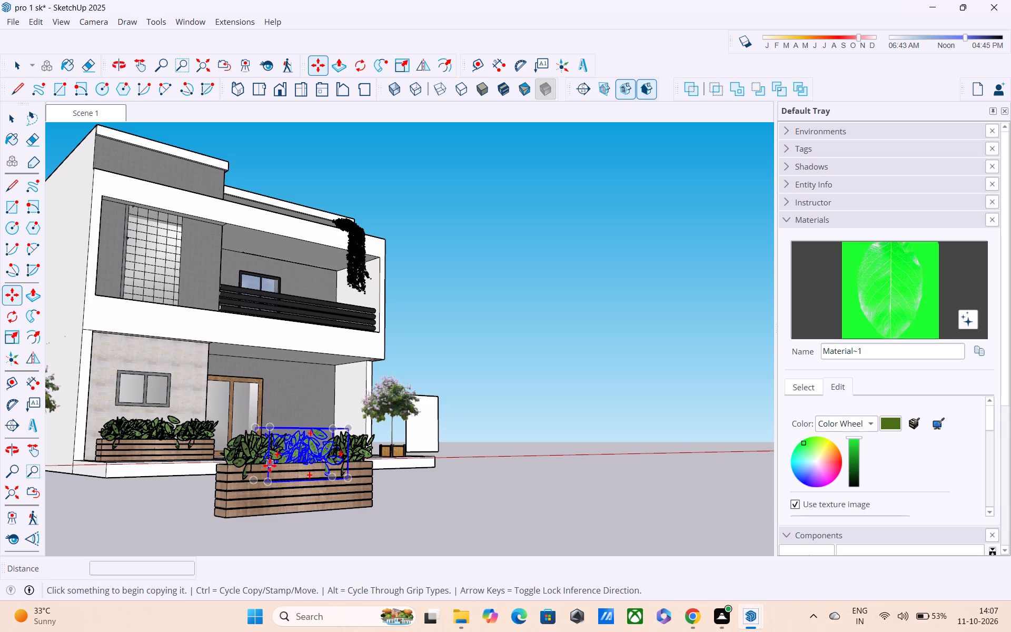
key(Escape)
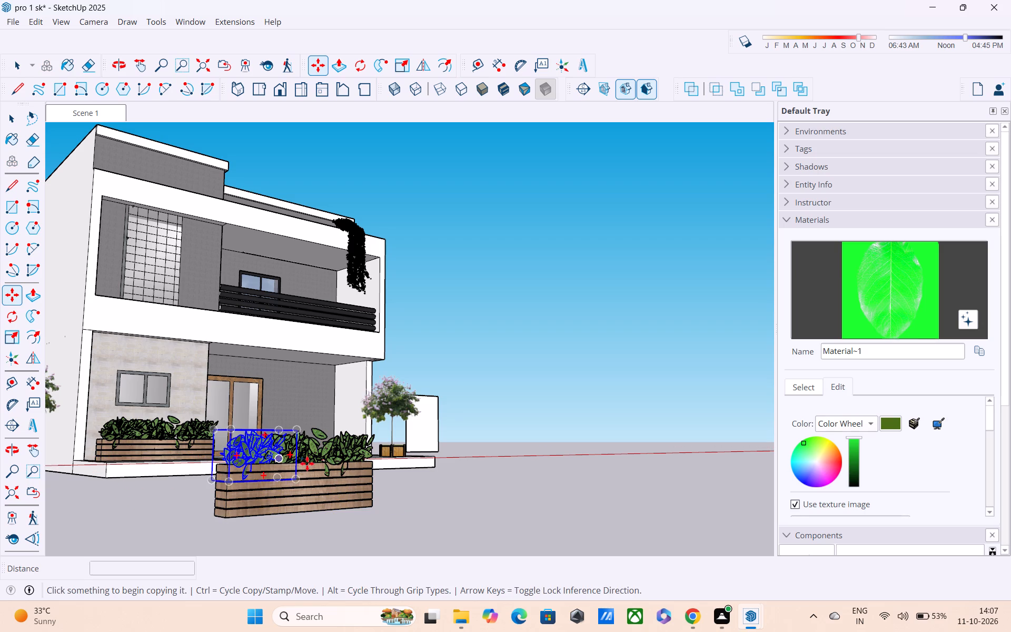
middle_drag(307, 463, 440, 477)
key(Escape)
key(Escape)
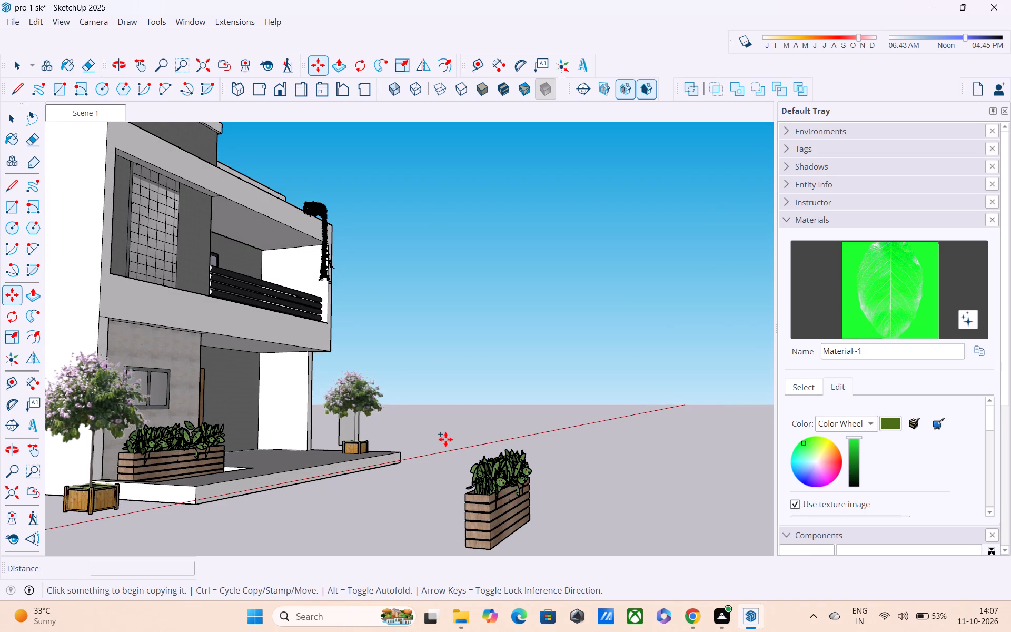
drag(444, 429, 523, 489)
key(Escape)
key(space)
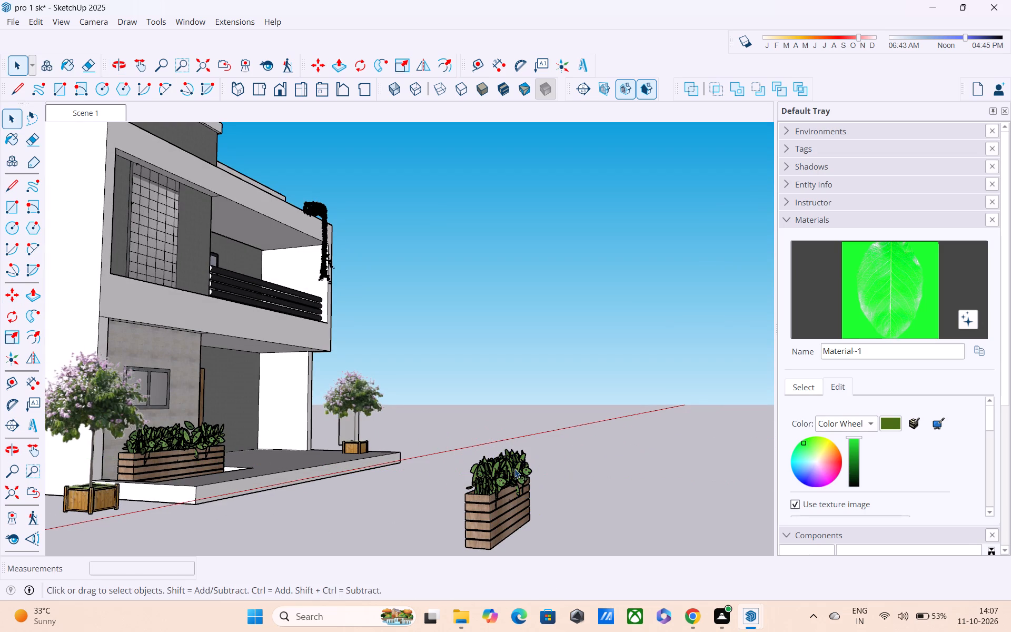
drag(480, 429, 542, 537)
drag(430, 450, 442, 443)
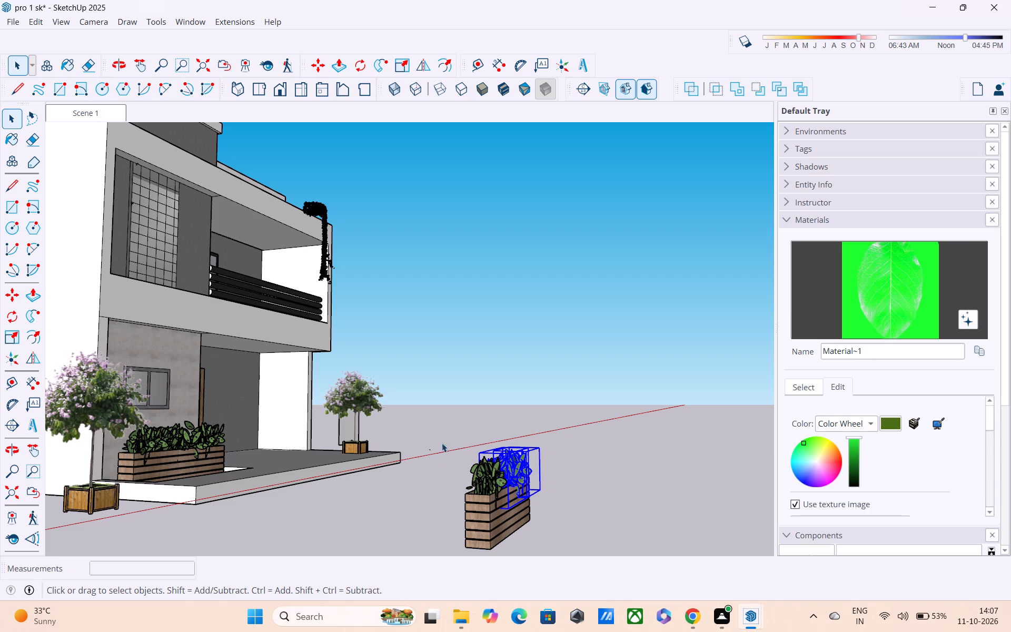
drag(442, 443, 580, 560)
key(Delete)
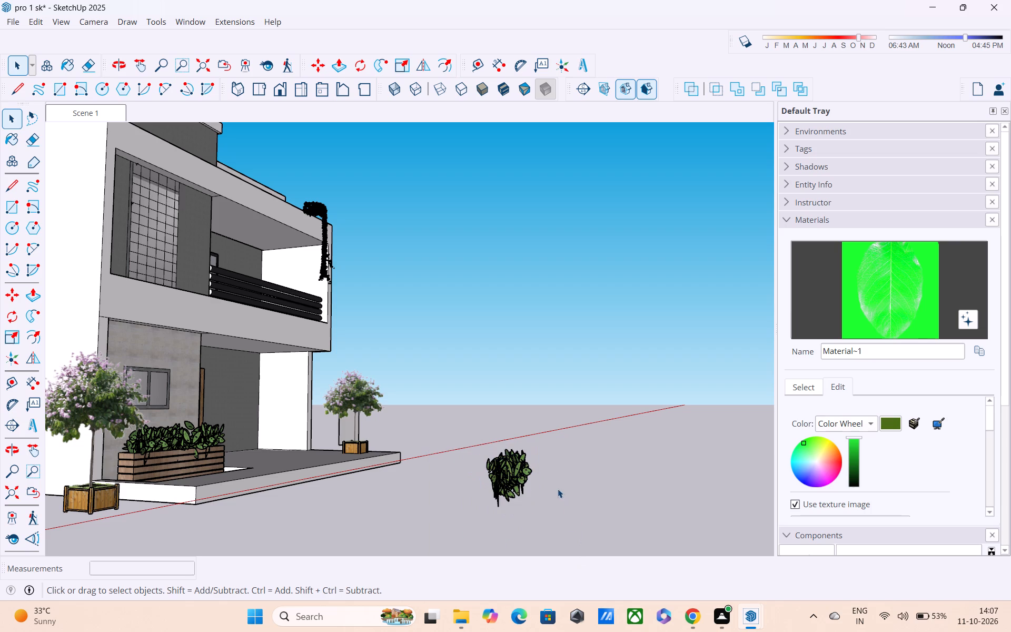
drag(472, 434, 572, 518)
key(Delete)
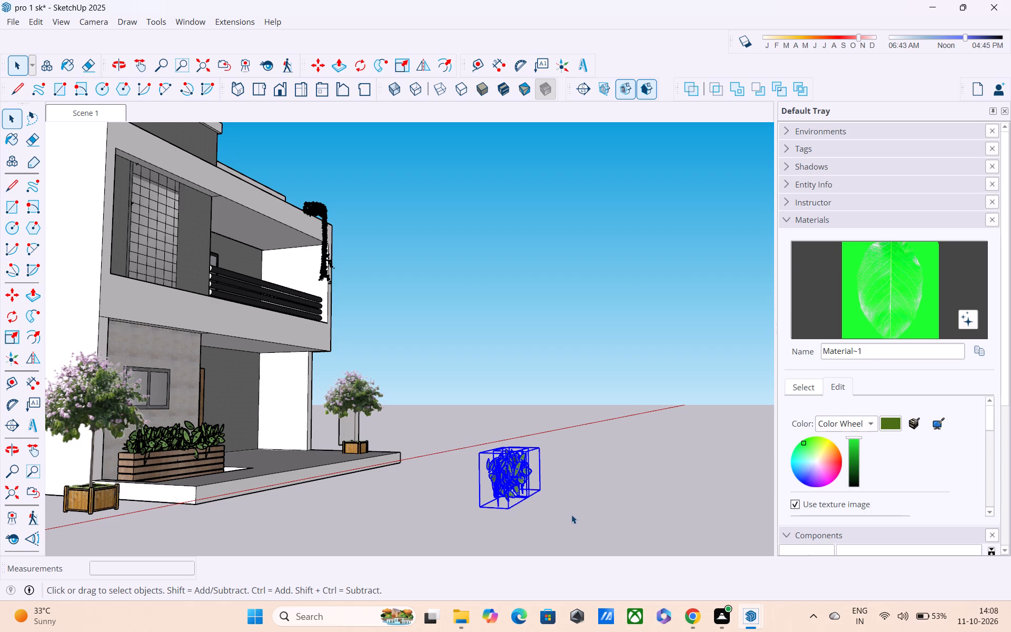
Inspect the front of the house and its plants from the side, straight on and slightly above.
middle_click(360, 533)
shift+middle_drag(412, 507, 280, 517)
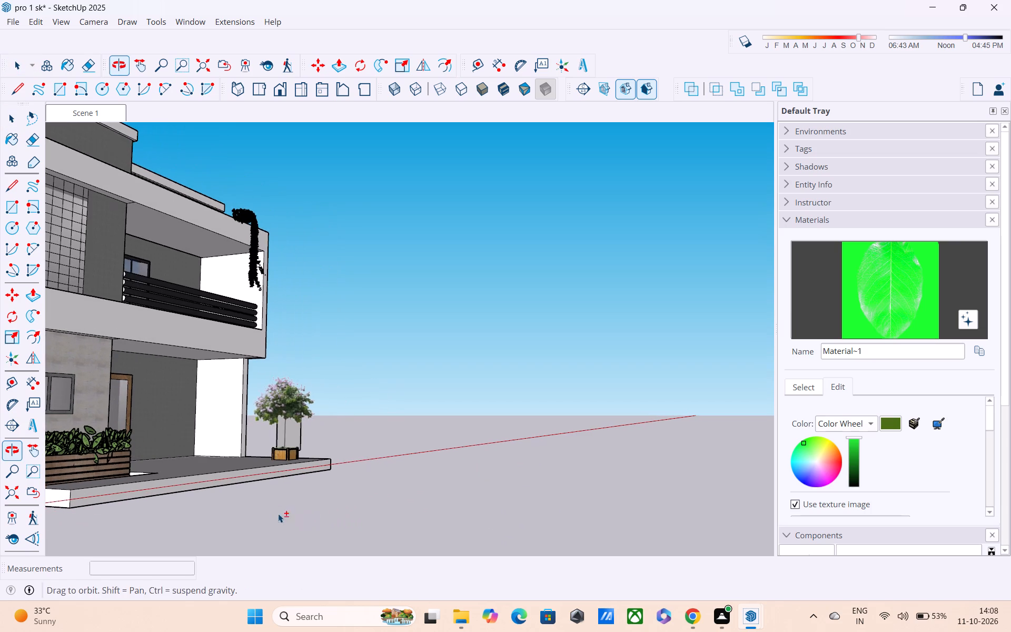
shift+middle_drag(385, 477, 511, 424)
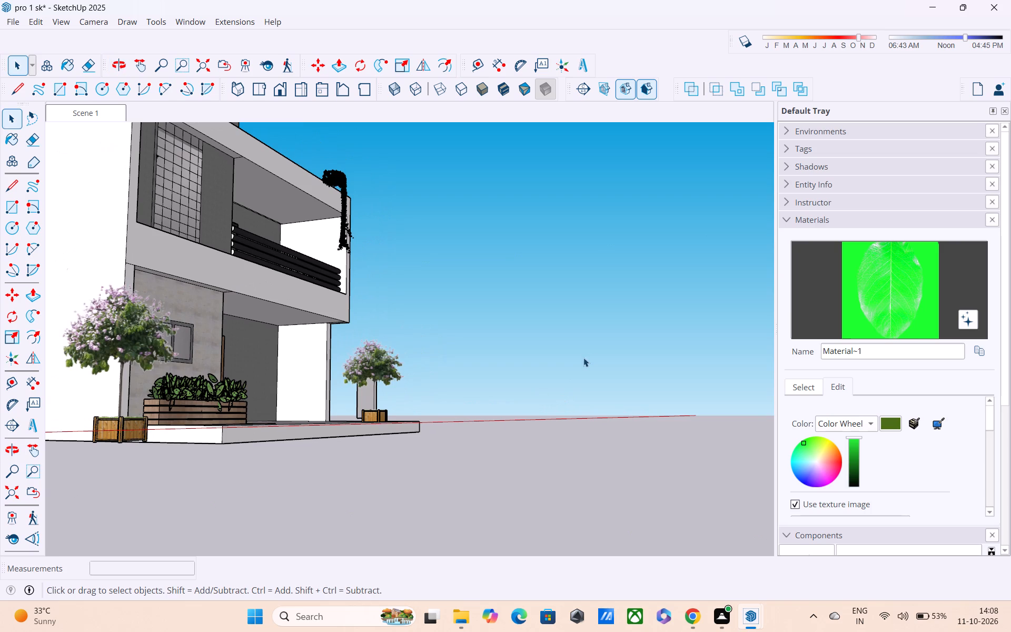
shift+middle_drag(586, 356, 683, 368)
shift+middle_drag(918, 338, 919, 338)
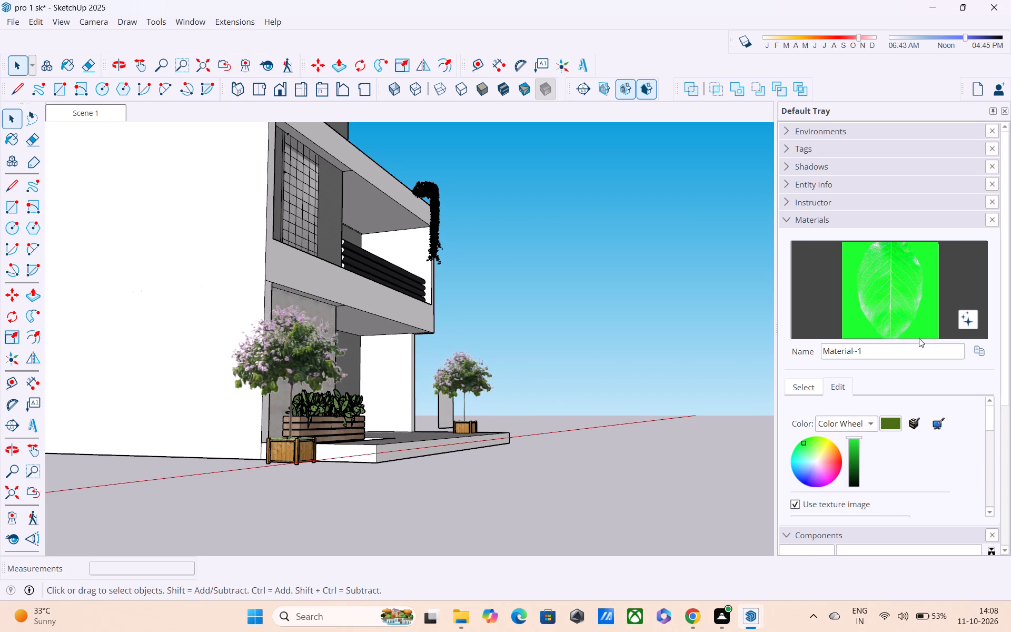
shift+middle_drag(919, 338, 753, 335)
shift+middle_drag(687, 372, 739, 370)
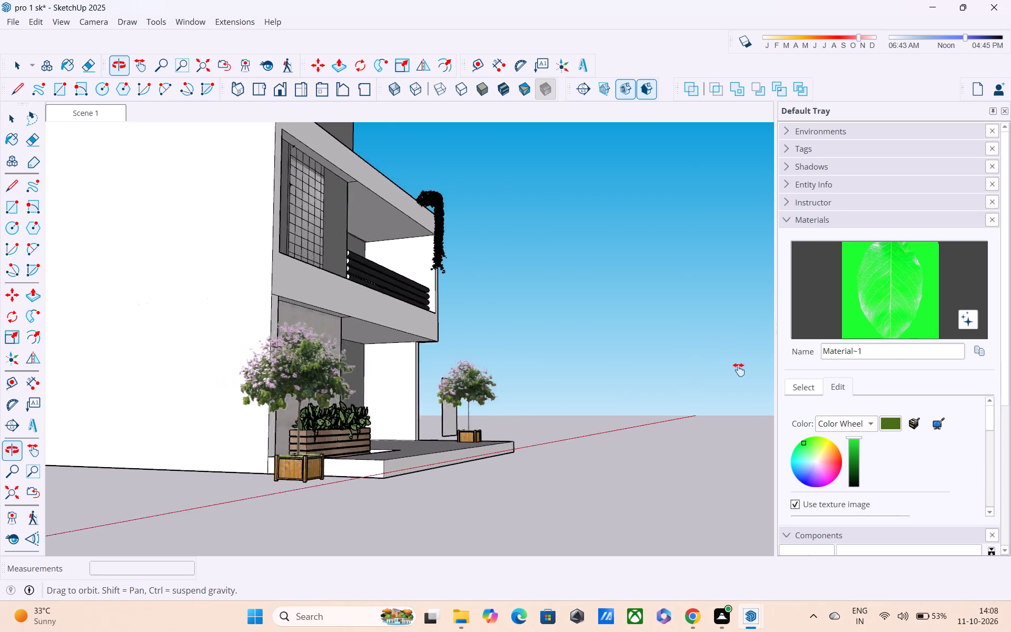
shift+middle_drag(739, 370, 743, 369)
scroll(726, 400, down, 1)
middle_drag(724, 402, 407, 430)
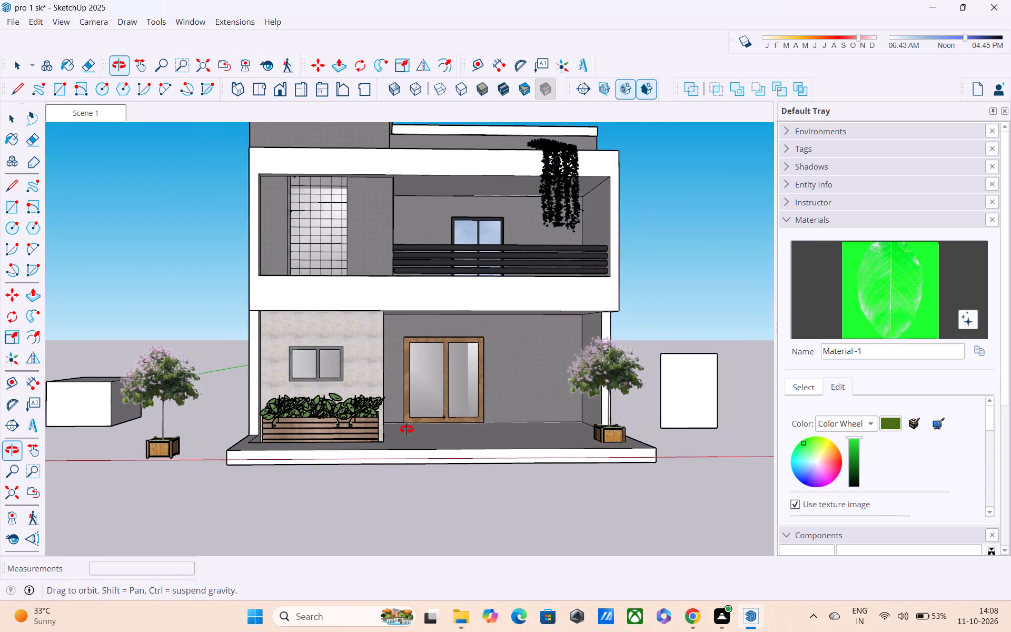
scroll(431, 417, up, 2)
scroll(432, 416, down, 3)
scroll(507, 417, up, 2)
scroll(507, 417, down, 1)
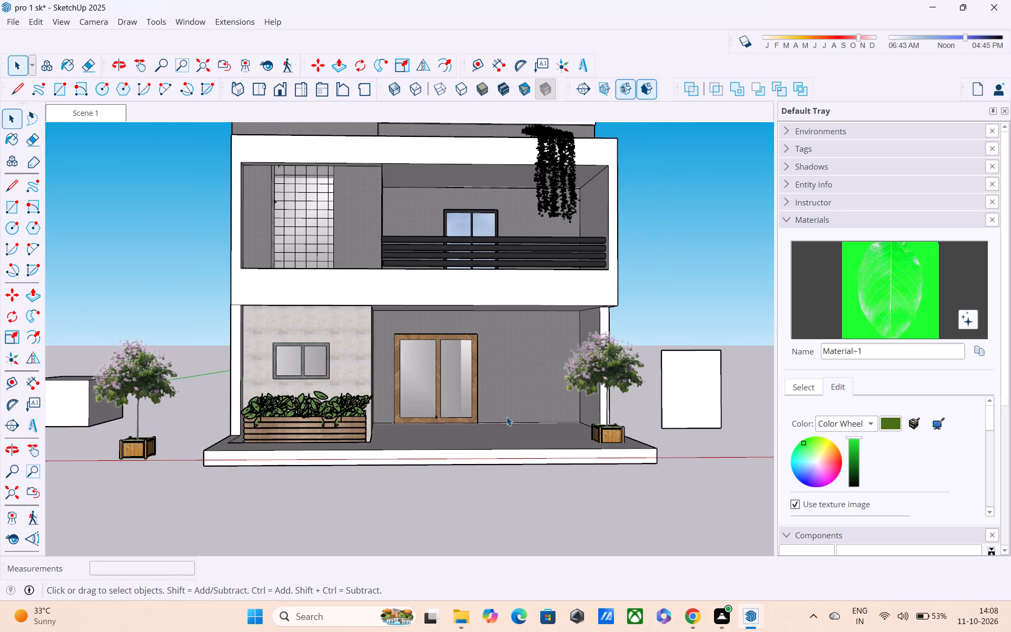
scroll(523, 413, down, 2)
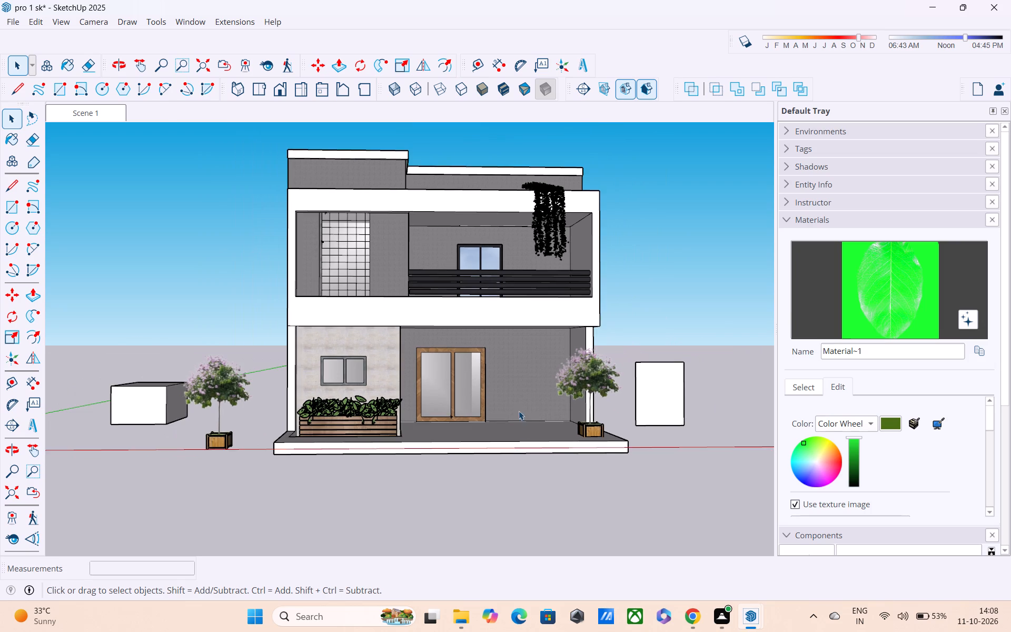
middle_drag(520, 446, 526, 491)
scroll(520, 446, up, 1)
scroll(519, 443, down, 2)
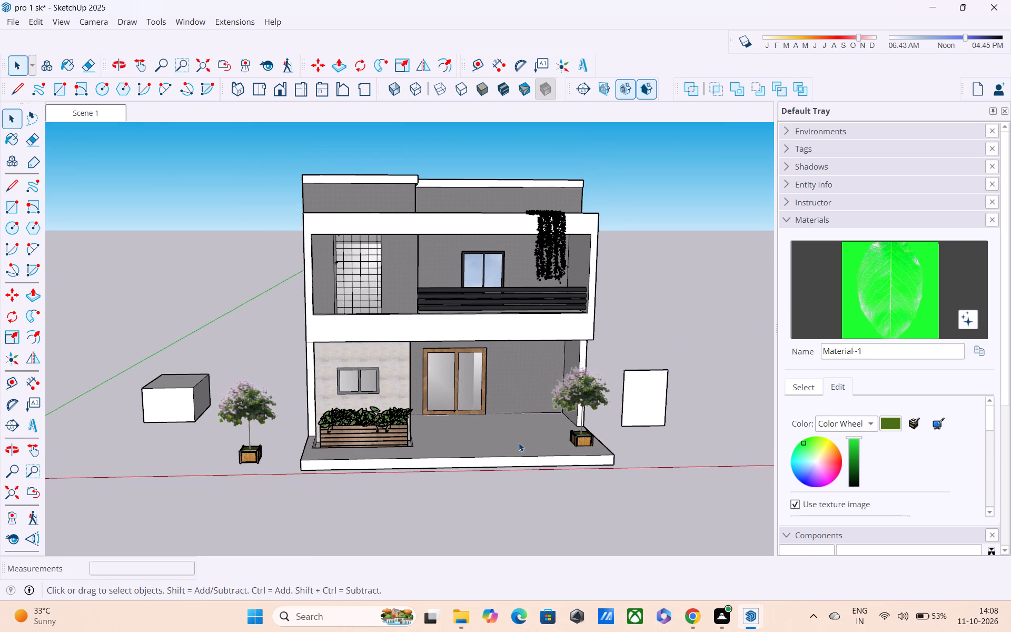
middle_drag(523, 454, 558, 434)
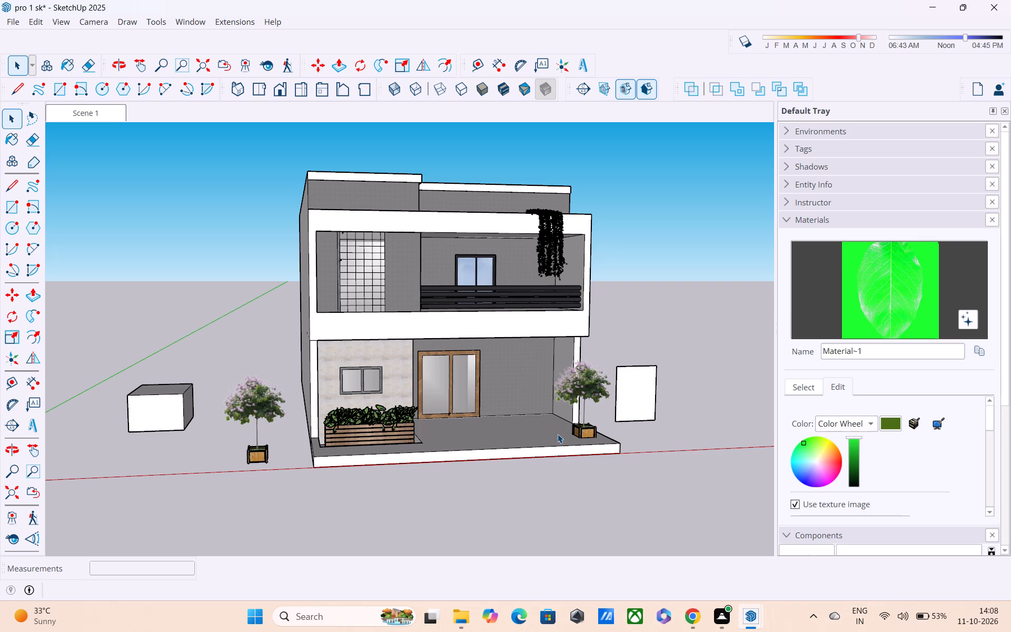
scroll(558, 434, up, 1)
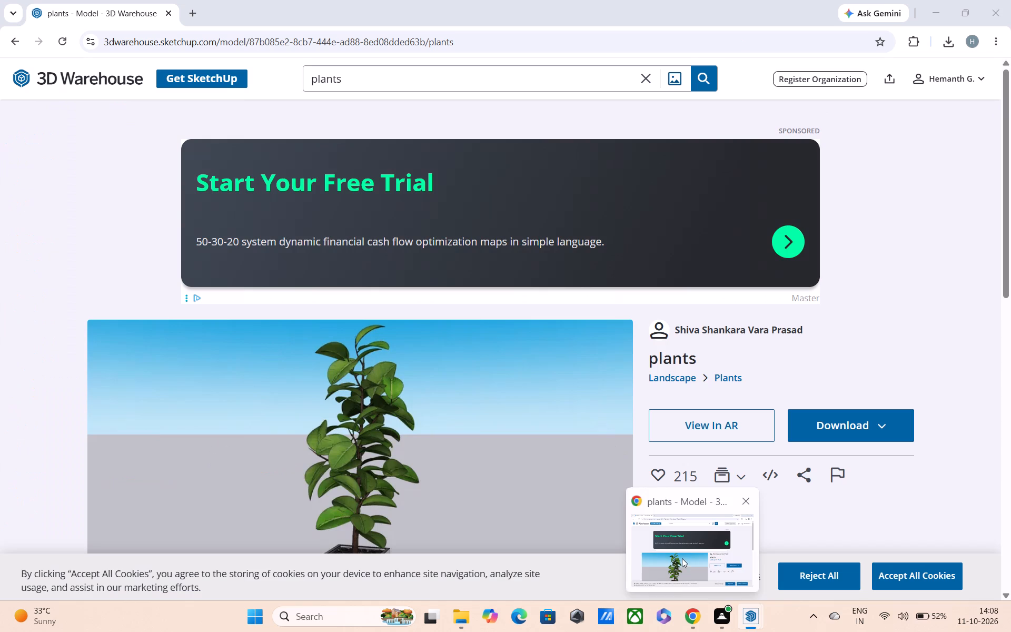
Switch to 3D Warehouse in Chrome and browse the plants results again for the leafy plant in a white tapered pot.
click(682, 558)
scroll(651, 479, down, 2)
scroll(651, 479, up, 2)
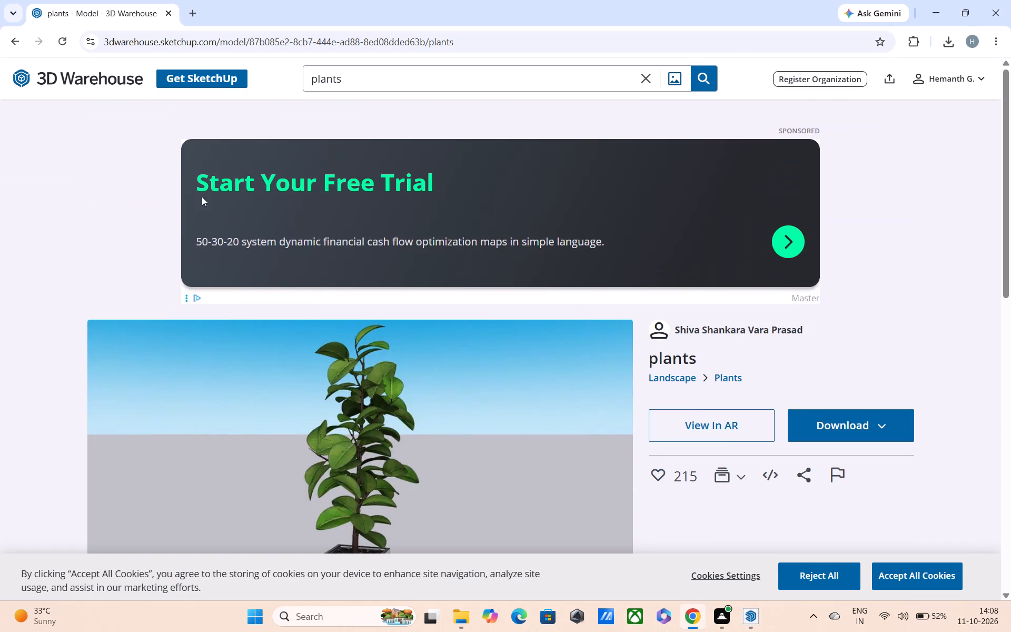
click(14, 48)
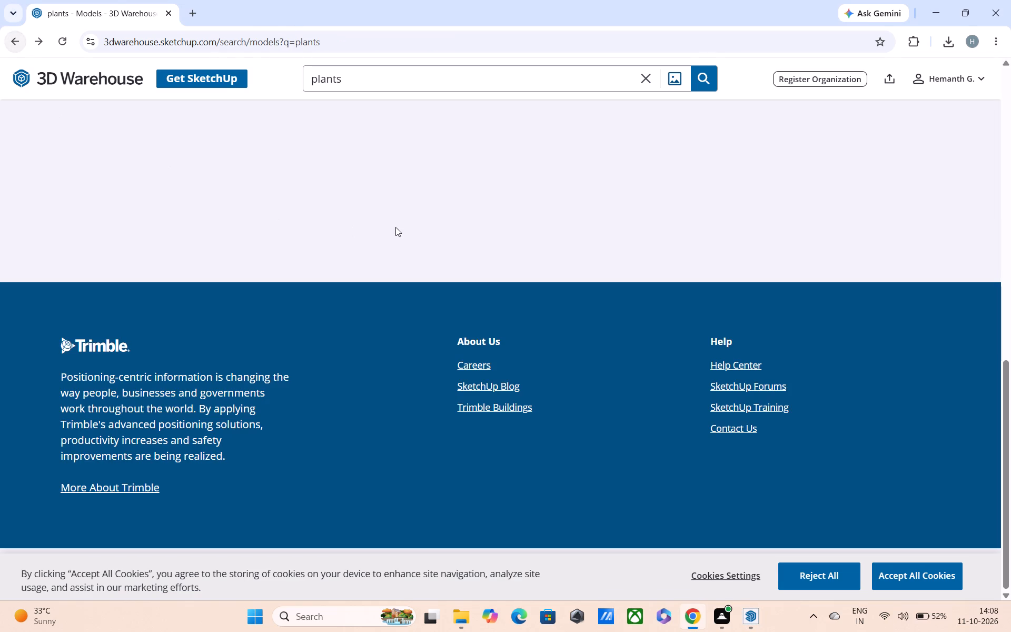
scroll(408, 223, up, 2)
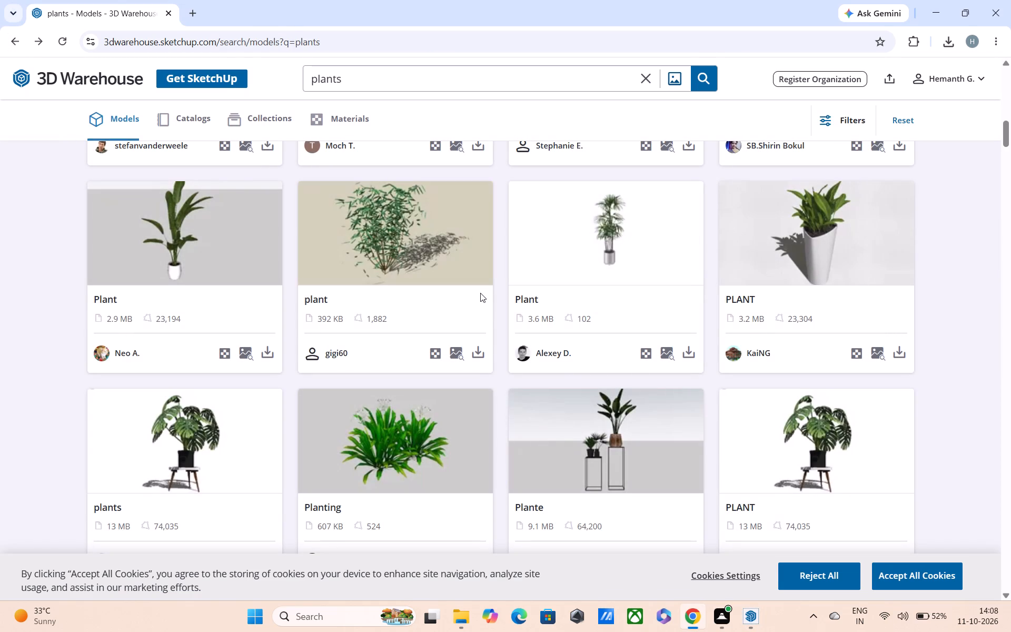
scroll(567, 317, up, 2)
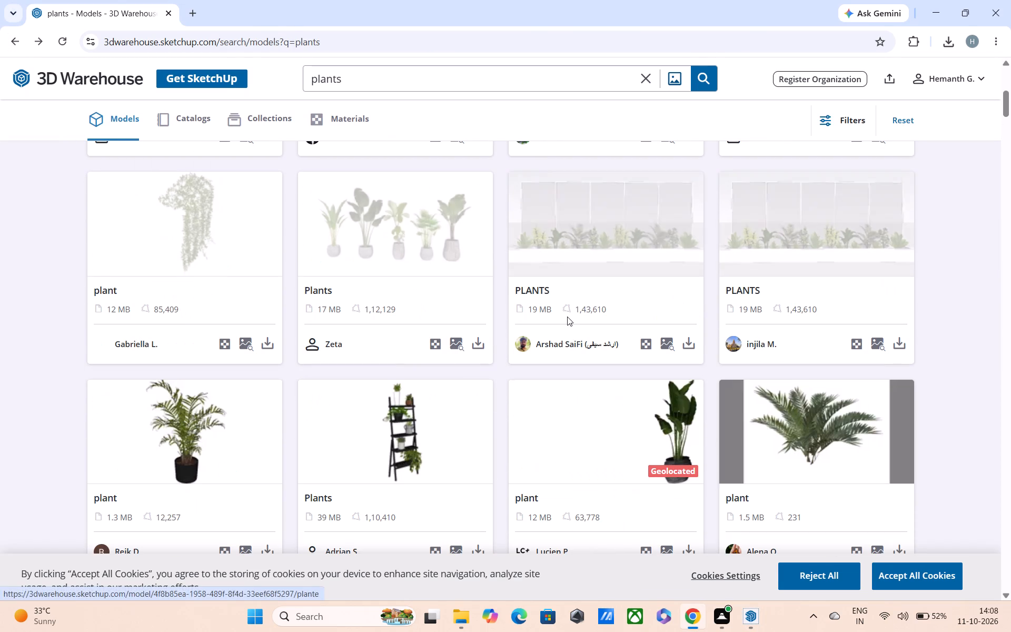
scroll(567, 317, up, 3)
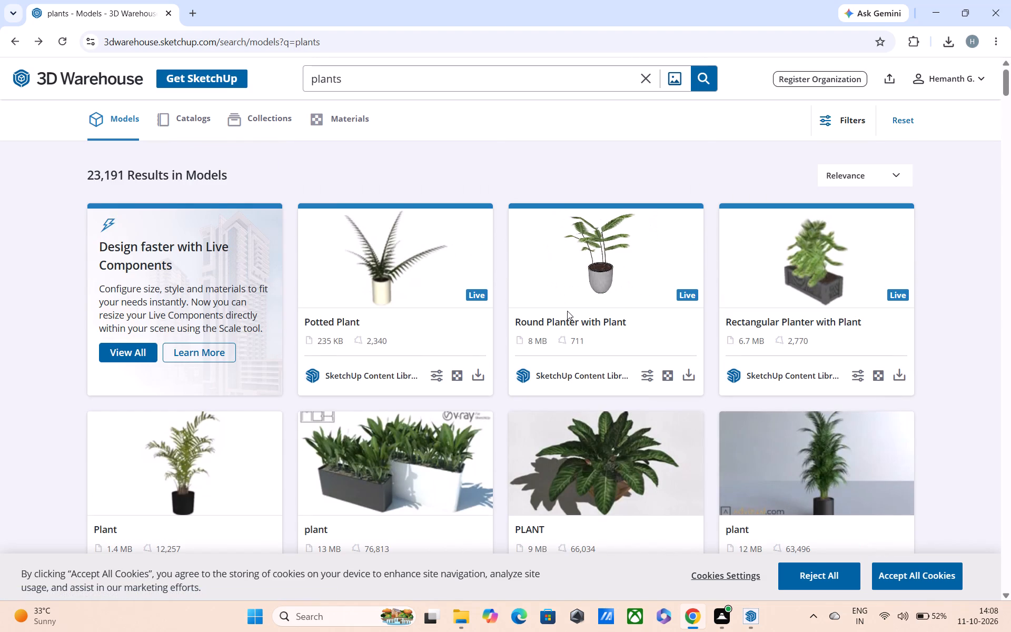
scroll(567, 311, down, 1)
scroll(567, 311, up, 1)
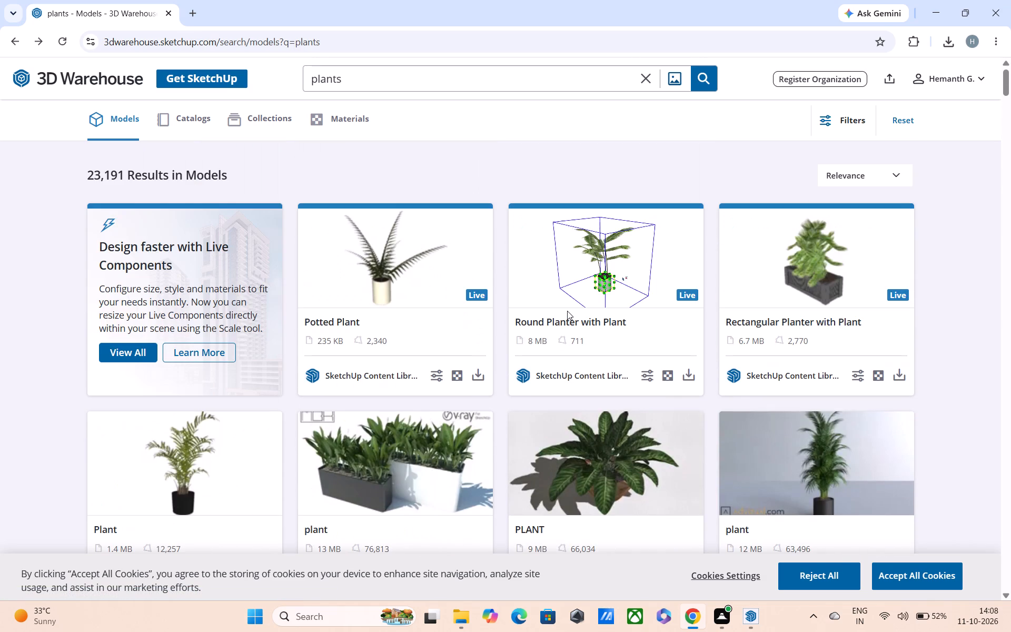
middle_drag(567, 311, 569, 273)
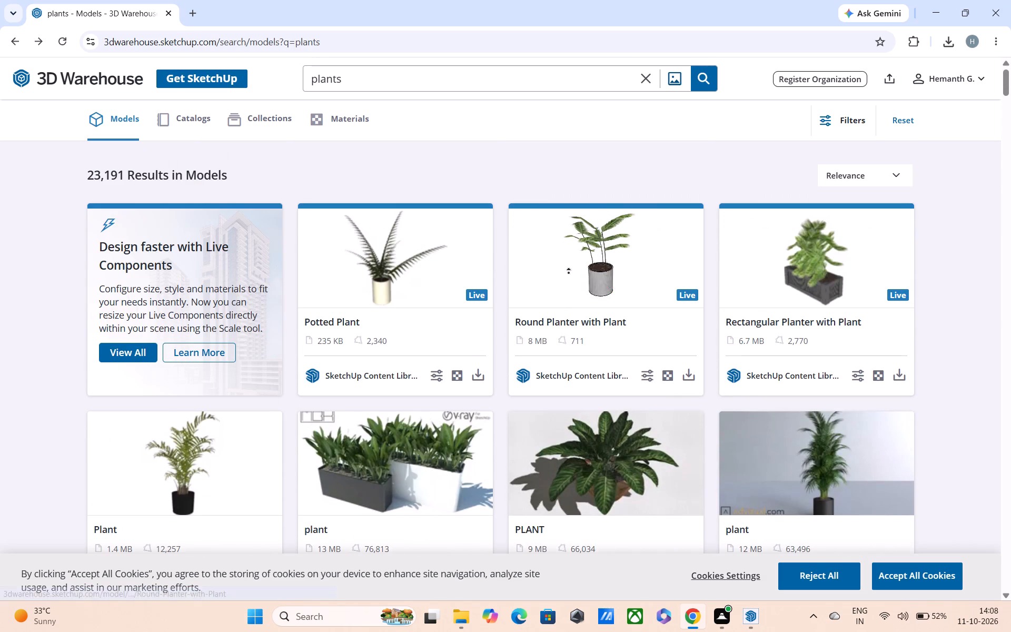
middle_drag(569, 273, 572, 250)
scroll(572, 250, down, 3)
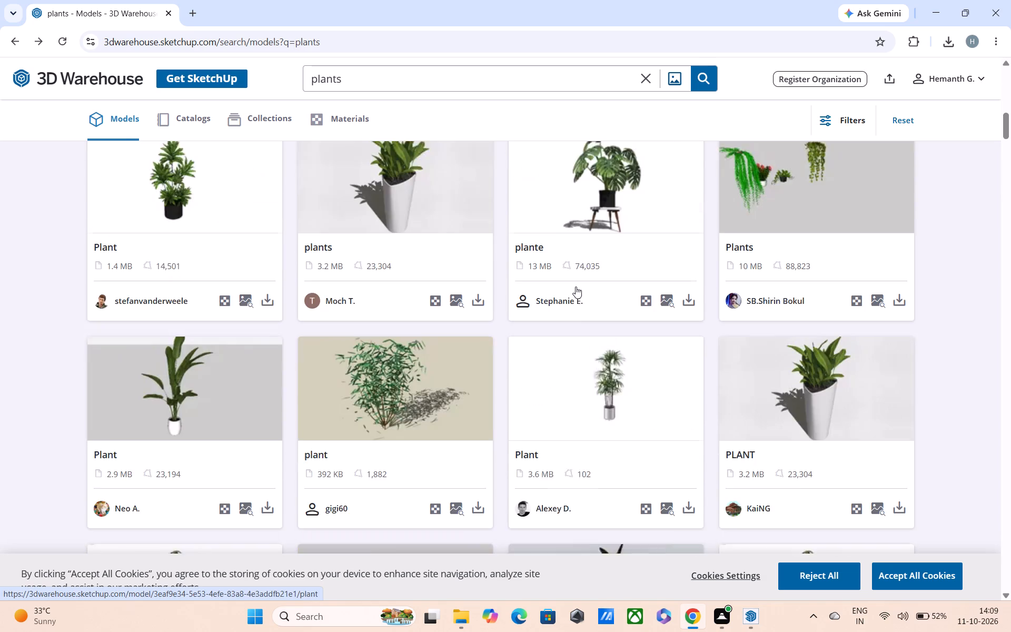
scroll(576, 287, up, 1)
scroll(523, 337, down, 2)
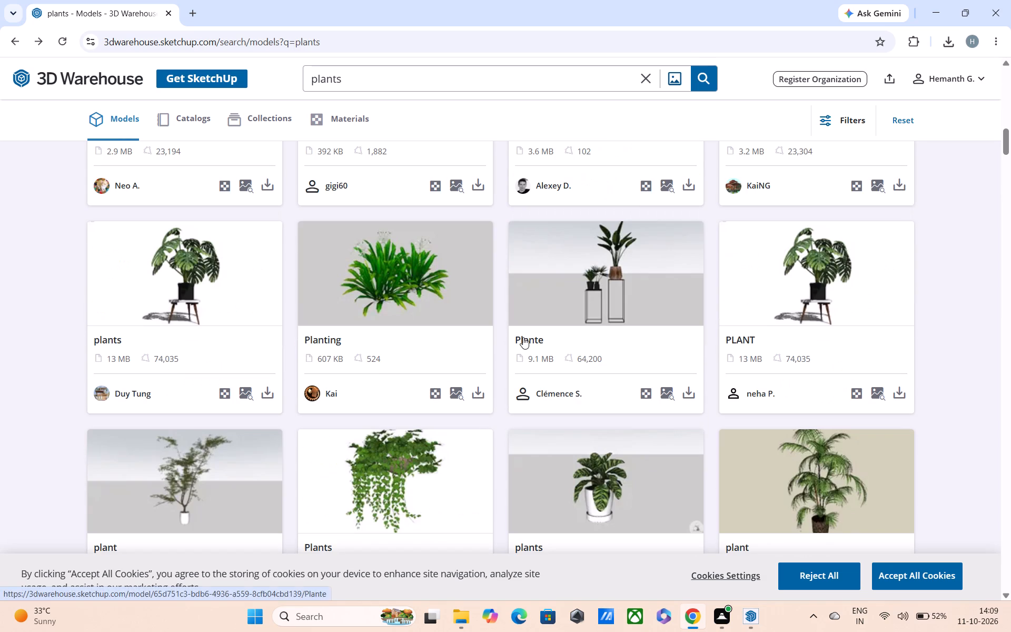
scroll(522, 337, down, 2)
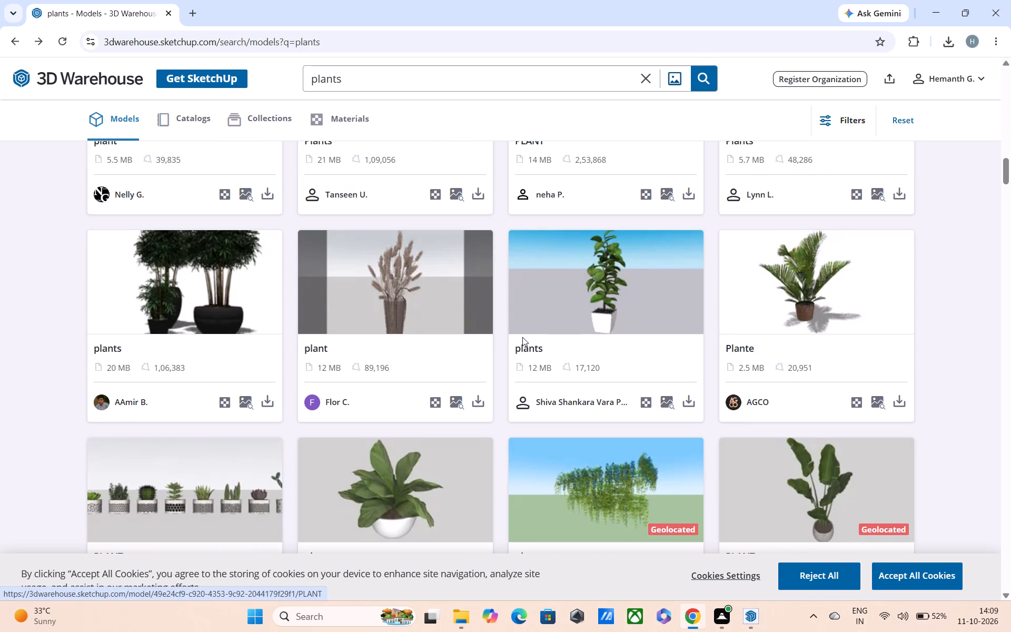
Open the "plants" model of the leafy plant in a white tapered pot and download it as a SketchUp file.
right_click(630, 309)
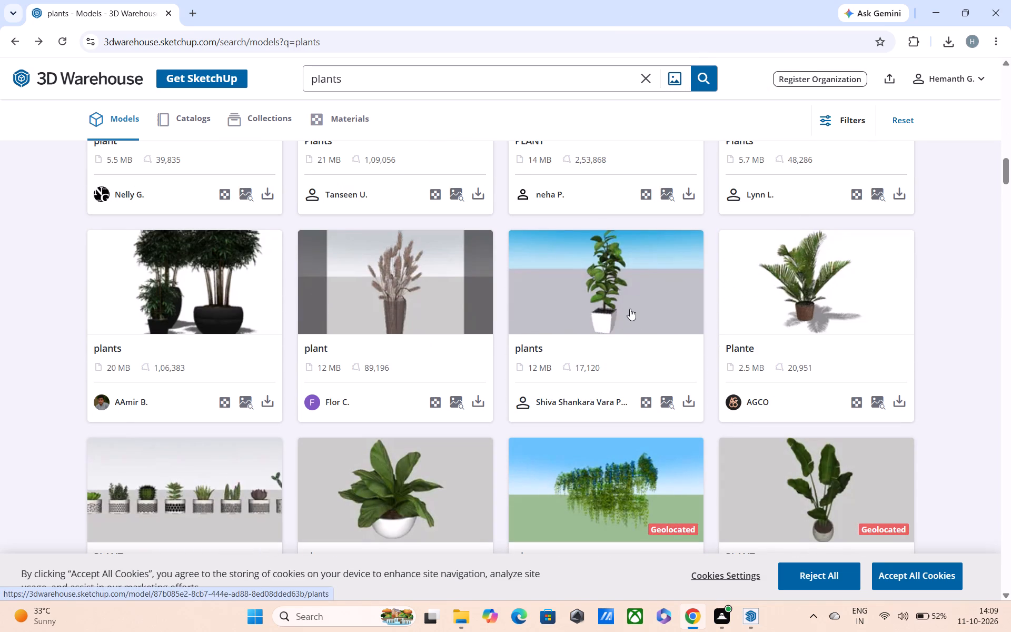
click(602, 287)
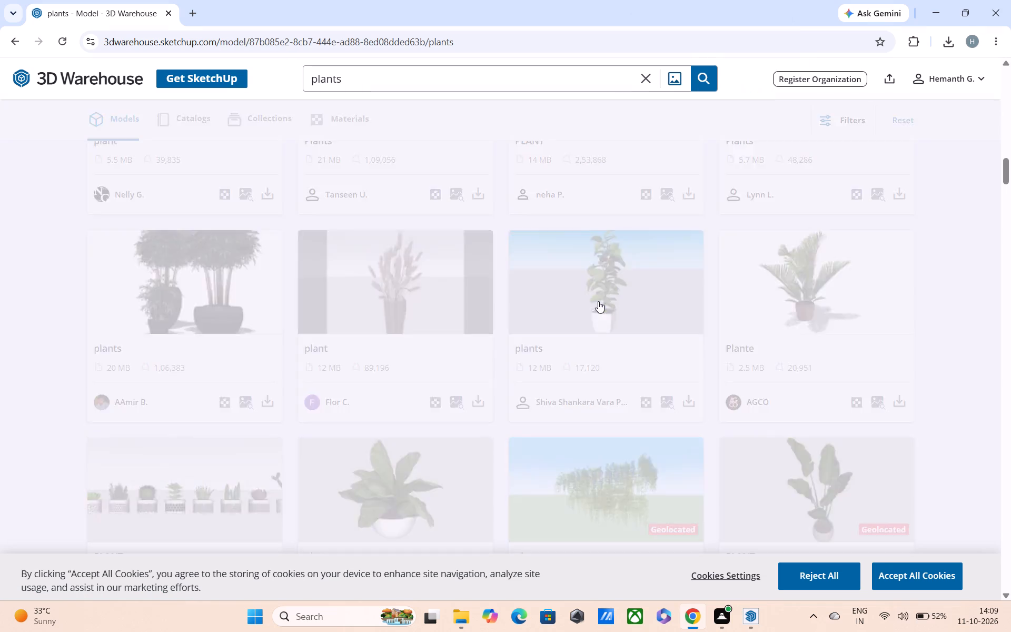
click(807, 419)
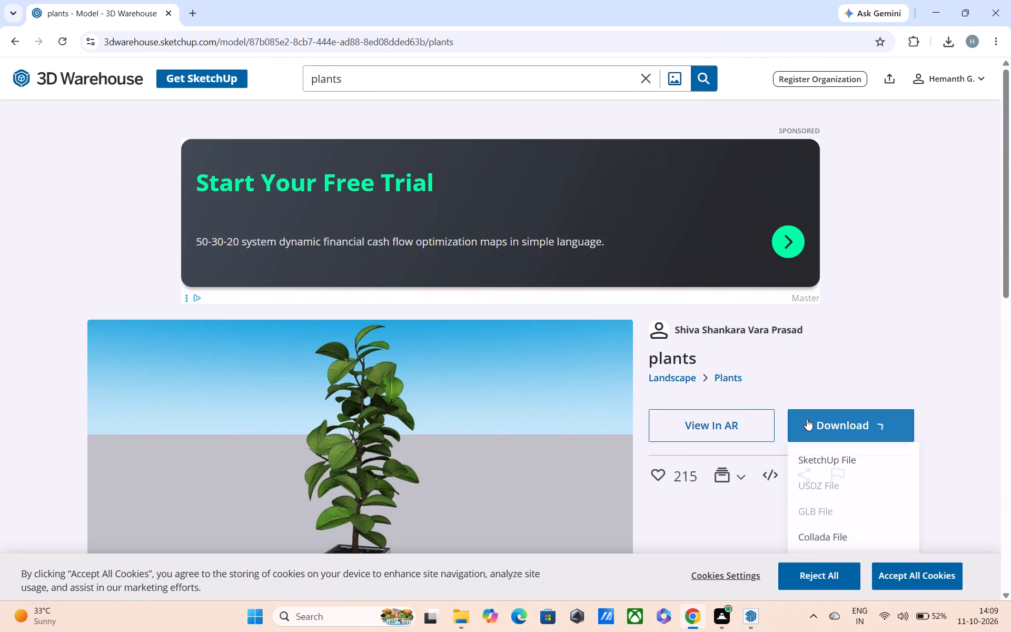
click(815, 454)
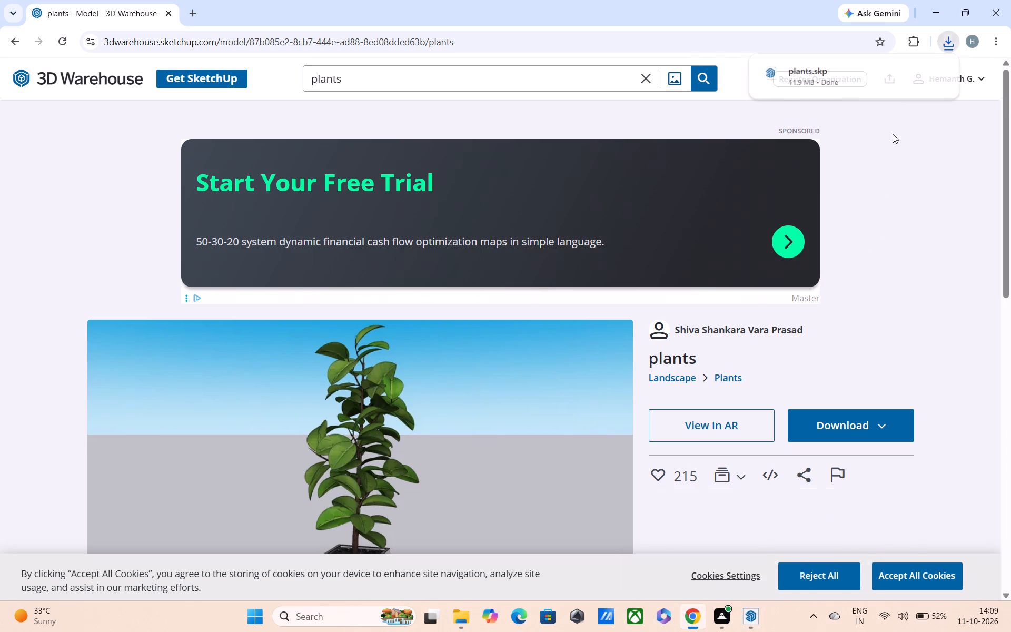
Open the downloaded plants.skp in SketchUp and bring the whole potted plant into view.
double_click(784, 83)
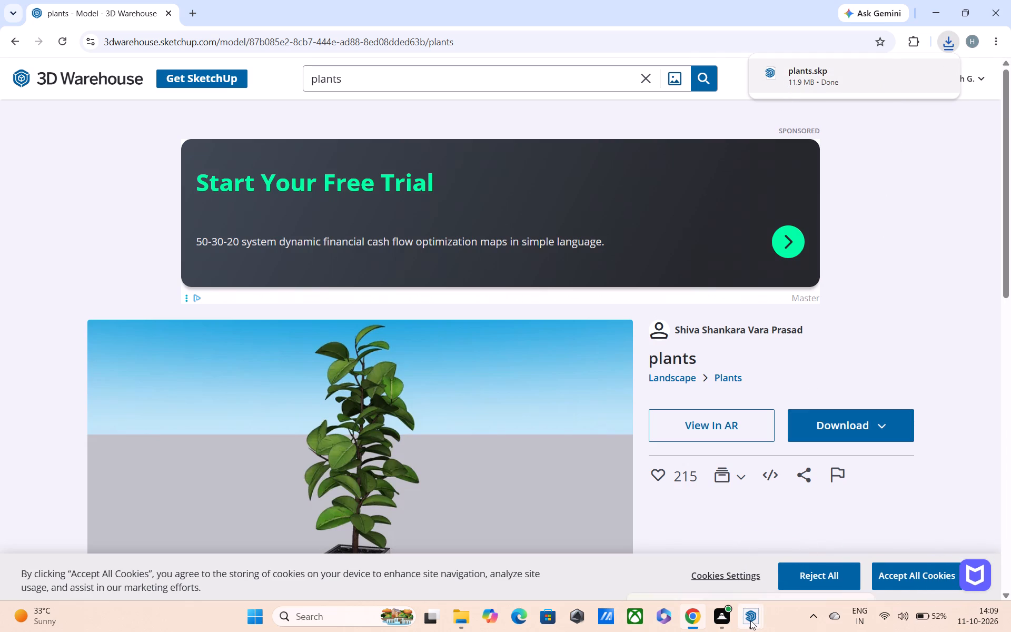
click(861, 544)
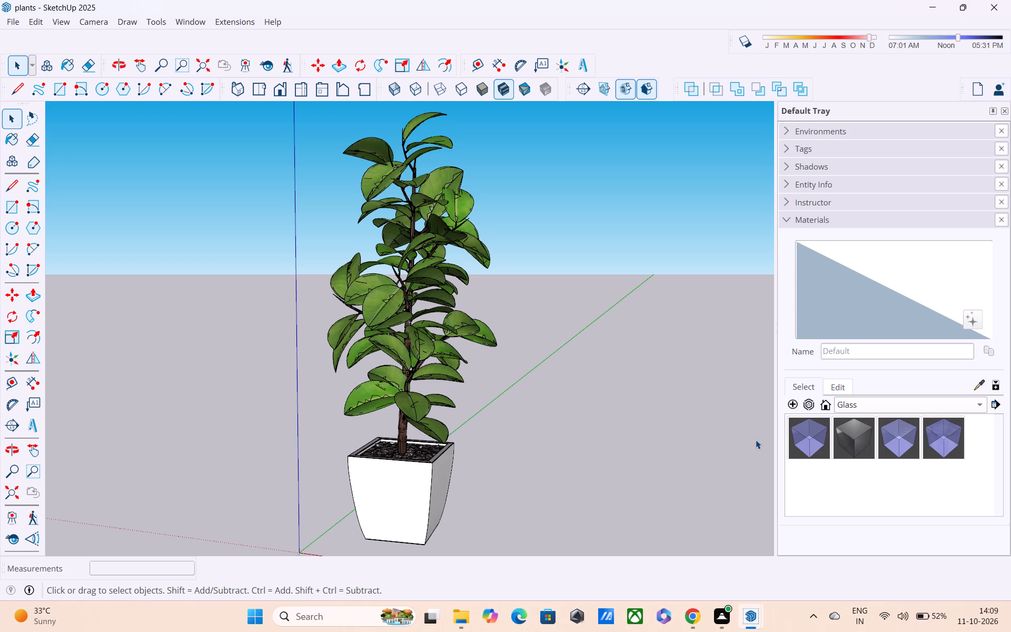
scroll(755, 441, up, 1)
scroll(751, 427, down, 3)
scroll(508, 312, down, 3)
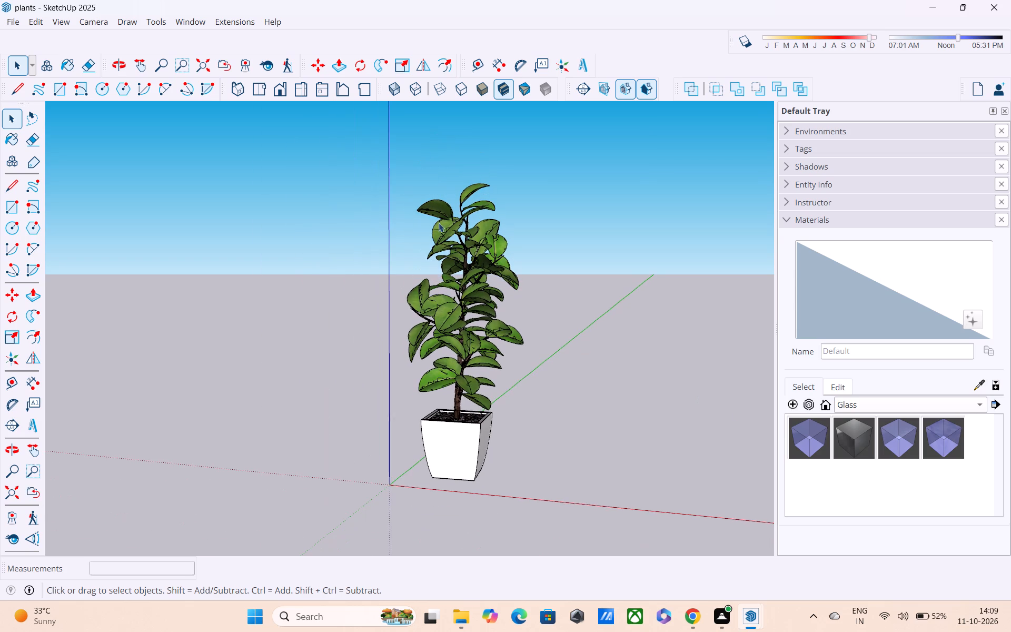
Copy the leafy plant's foliage, without its white pot, from the plants model to the clipboard.
drag(404, 173, 626, 500)
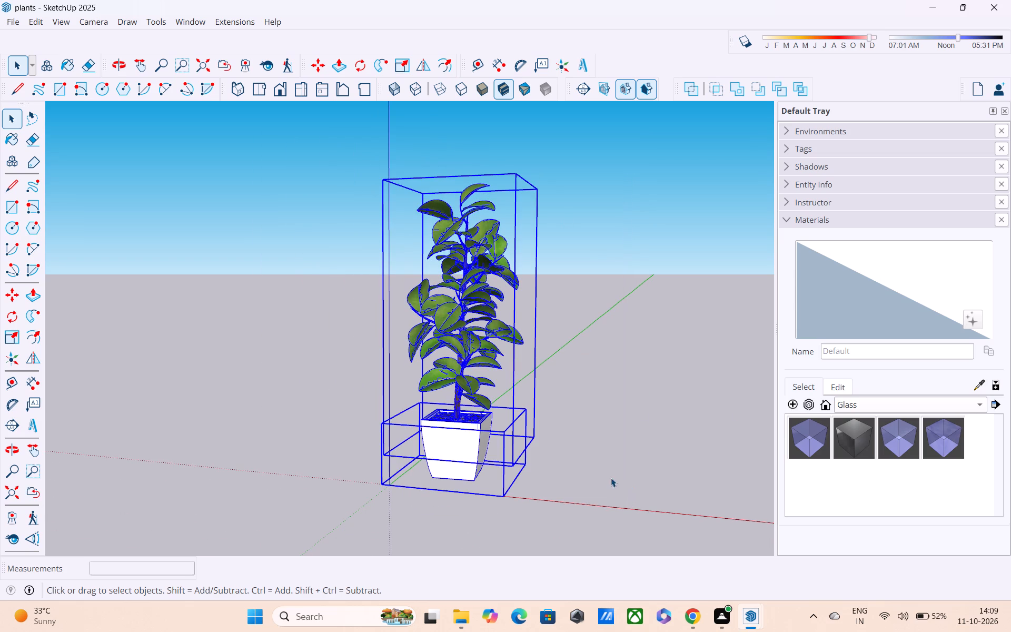
key(c)
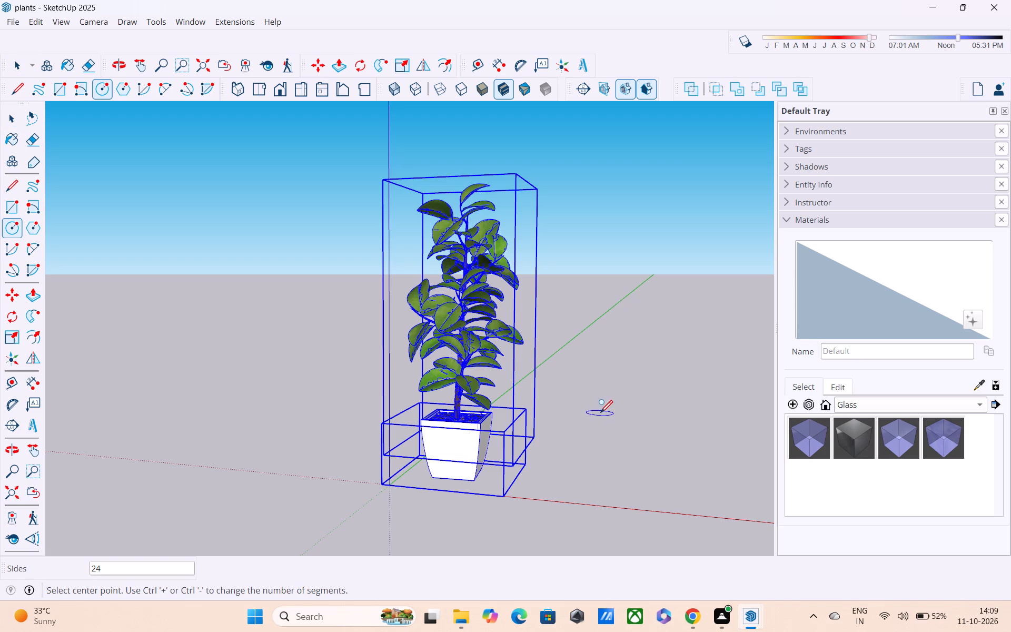
key(Escape)
key(m)
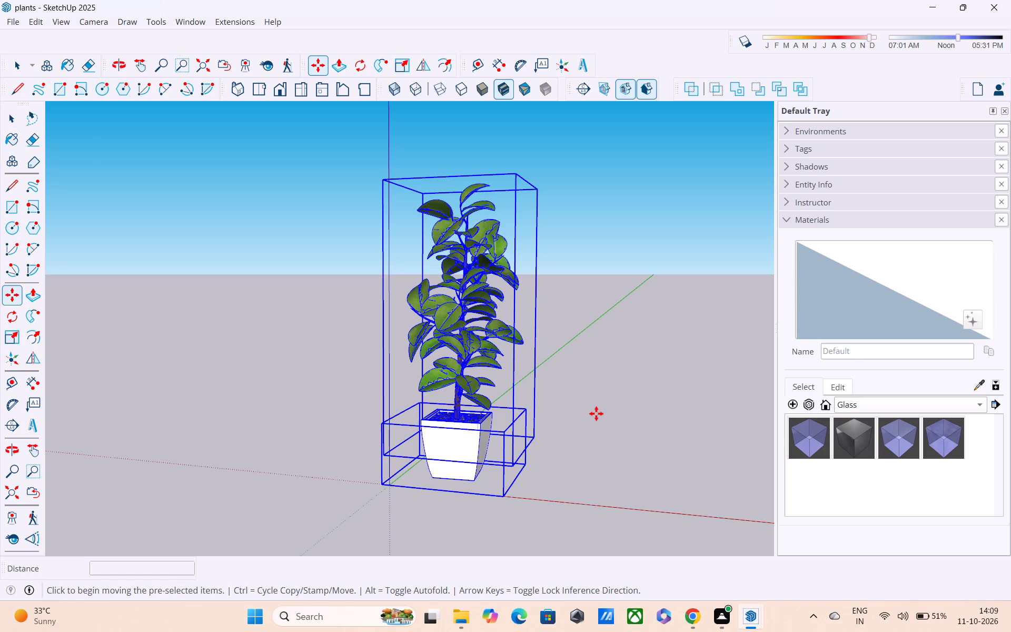
key(Escape)
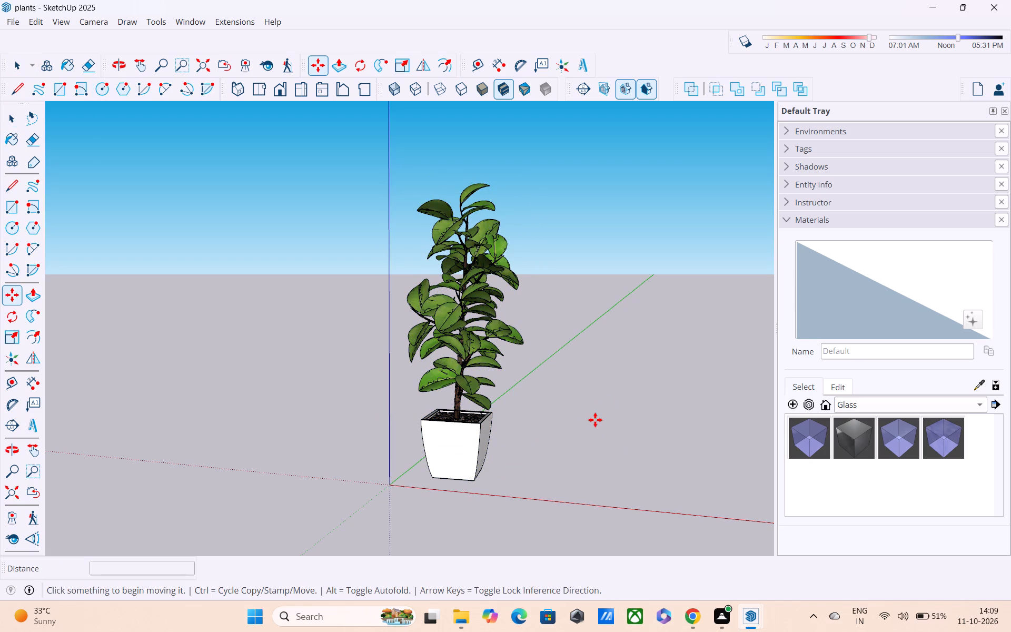
key(ctrl+c)
key(Escape)
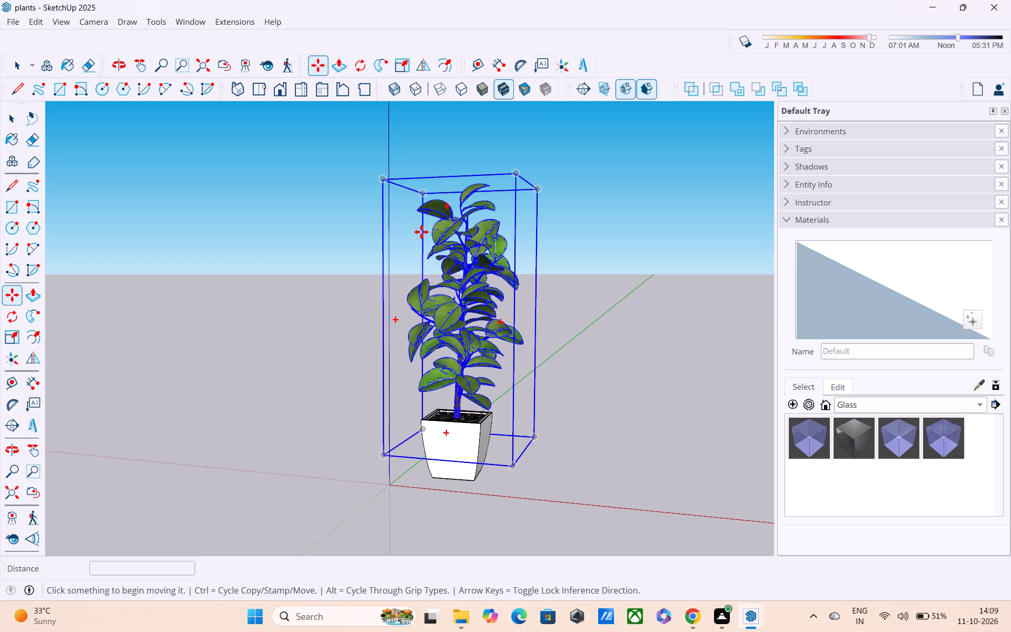
key(ctrl+c)
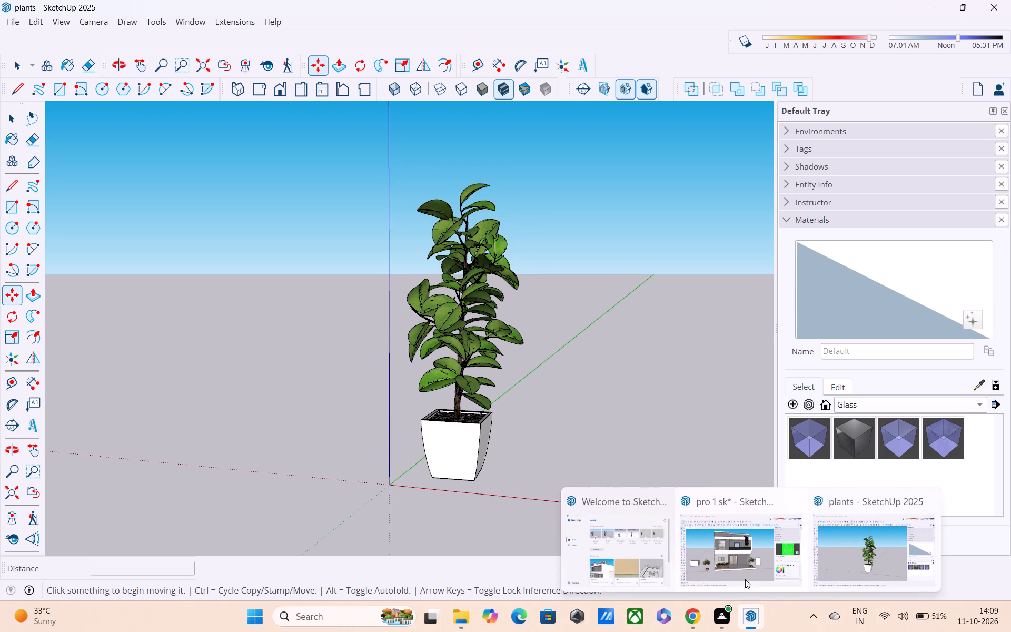
Switch to the "pro 1 sk" model and paste the leafy plant on the porch floor, between the glass door and the flowering tree.
click(742, 561)
key(ctrl+v)
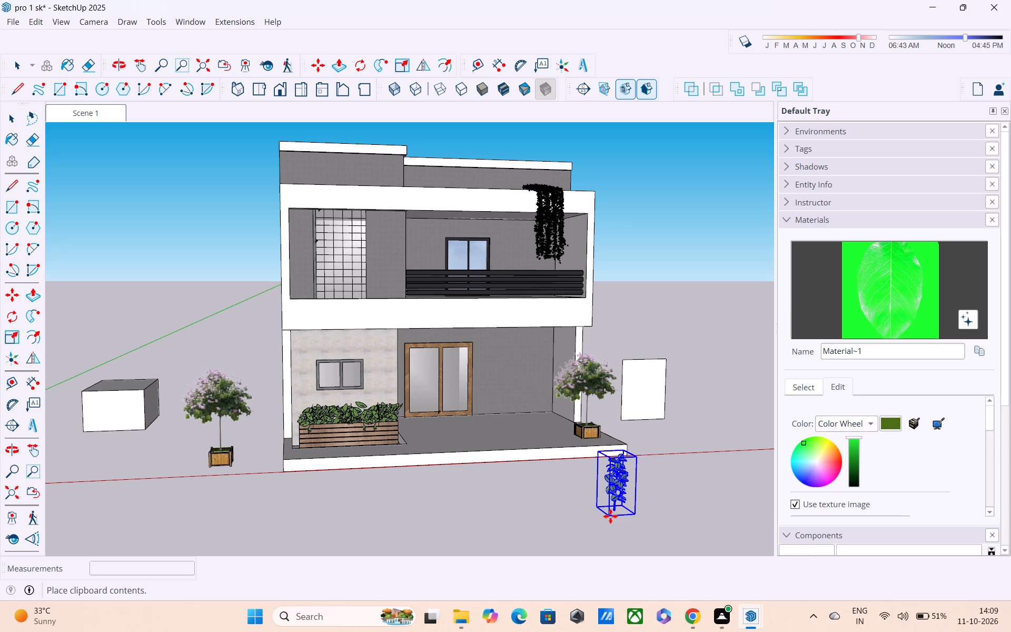
middle_drag(580, 360, 577, 419)
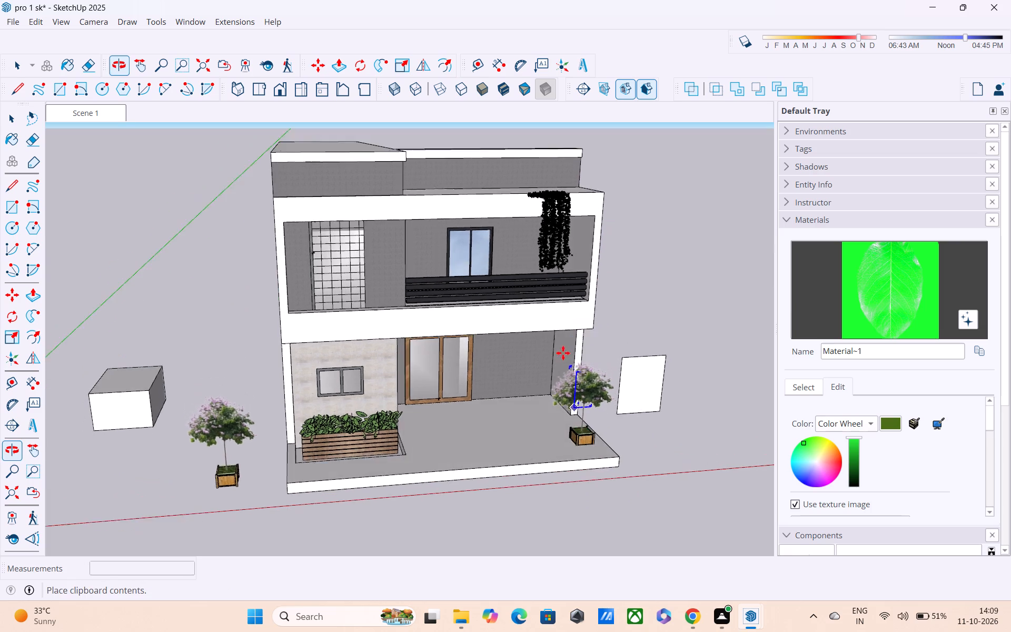
scroll(562, 350, up, 2)
scroll(560, 255, up, 3)
middle_drag(560, 255, 522, 233)
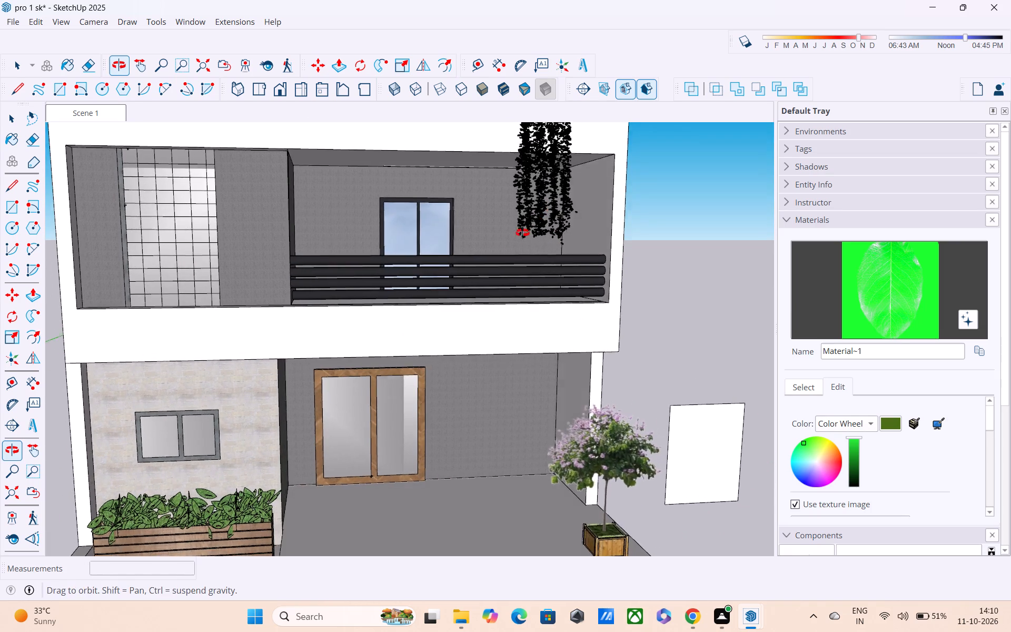
middle_drag(522, 233, 510, 246)
scroll(510, 246, up, 3)
middle_drag(591, 274, 569, 309)
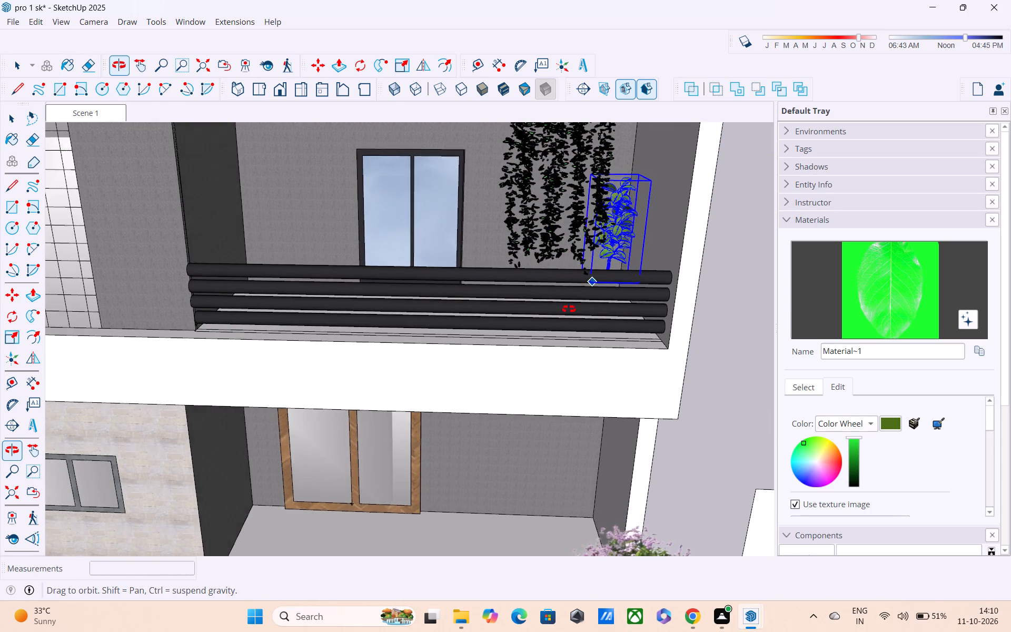
middle_drag(569, 309, 567, 295)
scroll(578, 261, up, 2)
middle_drag(578, 278, 526, 313)
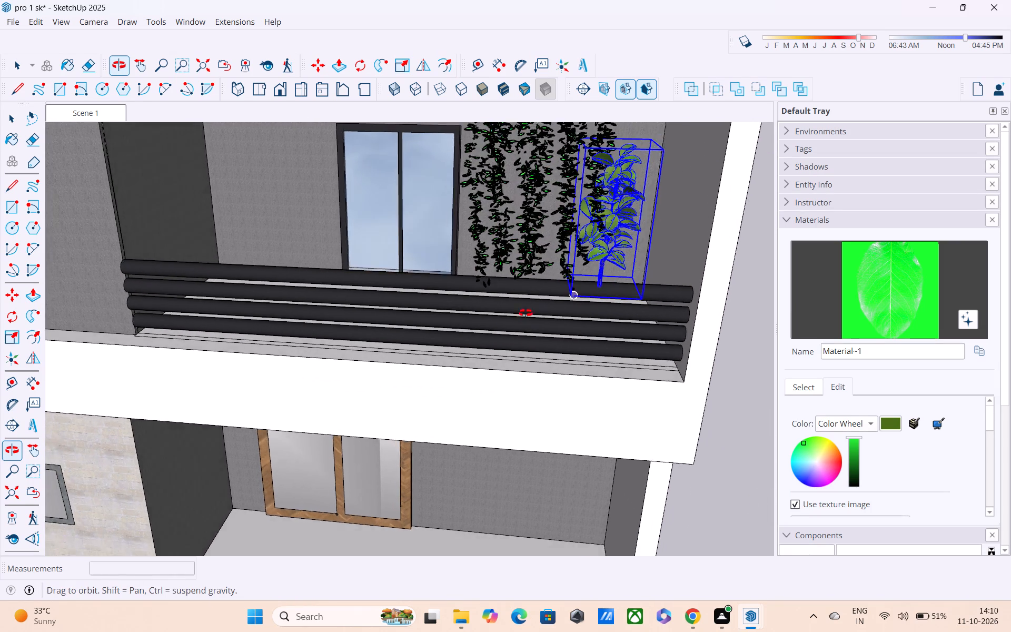
middle_drag(526, 313, 511, 305)
scroll(539, 289, down, 2)
scroll(547, 400, down, 1)
middle_drag(582, 377, 670, 289)
scroll(670, 301, up, 1)
scroll(670, 303, down, 4)
middle_drag(646, 538, 660, 433)
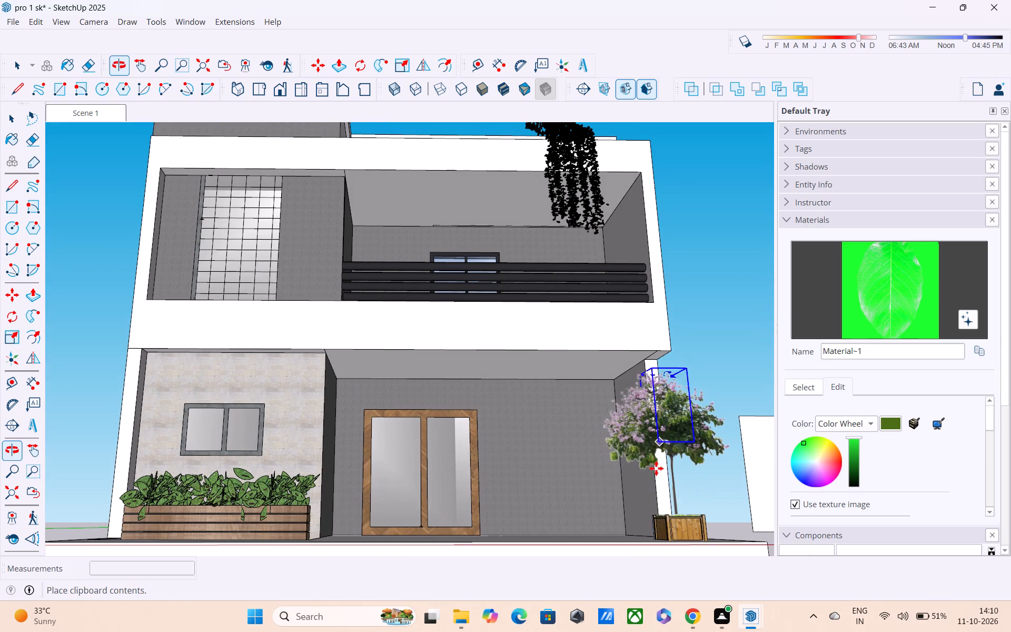
shift+middle_drag(626, 584, 648, 453)
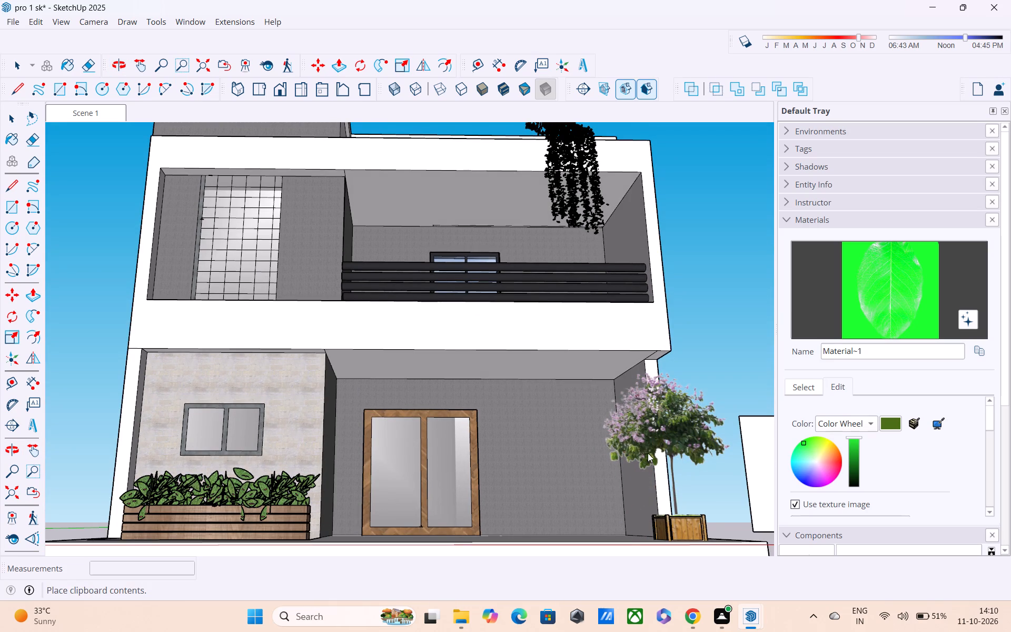
shift+middle_drag(648, 453, 648, 452)
scroll(645, 466, down, 3)
middle_drag(646, 506, 559, 525)
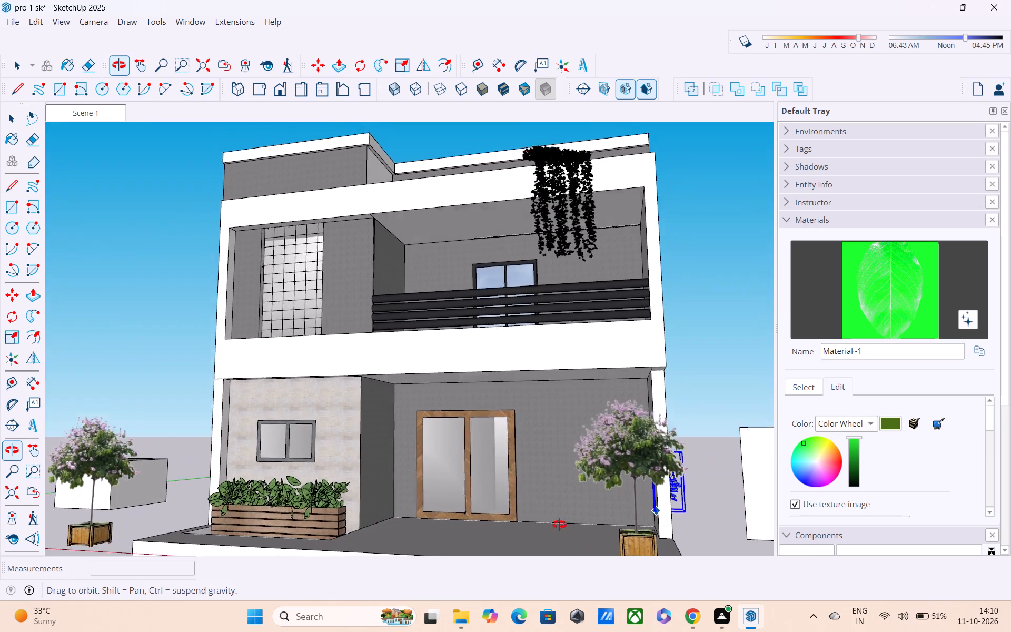
middle_drag(559, 525, 713, 563)
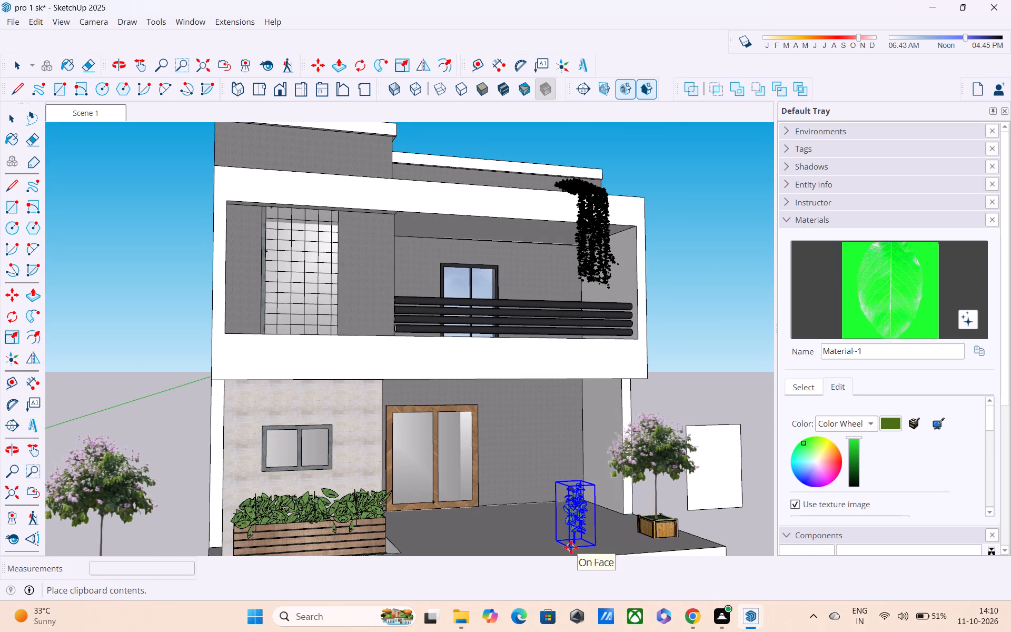
click(571, 547)
Enlarge the pasted plant with Scale, by about 1.69 along red, then 2.00 along green and 2.44 along blue.
key(s)
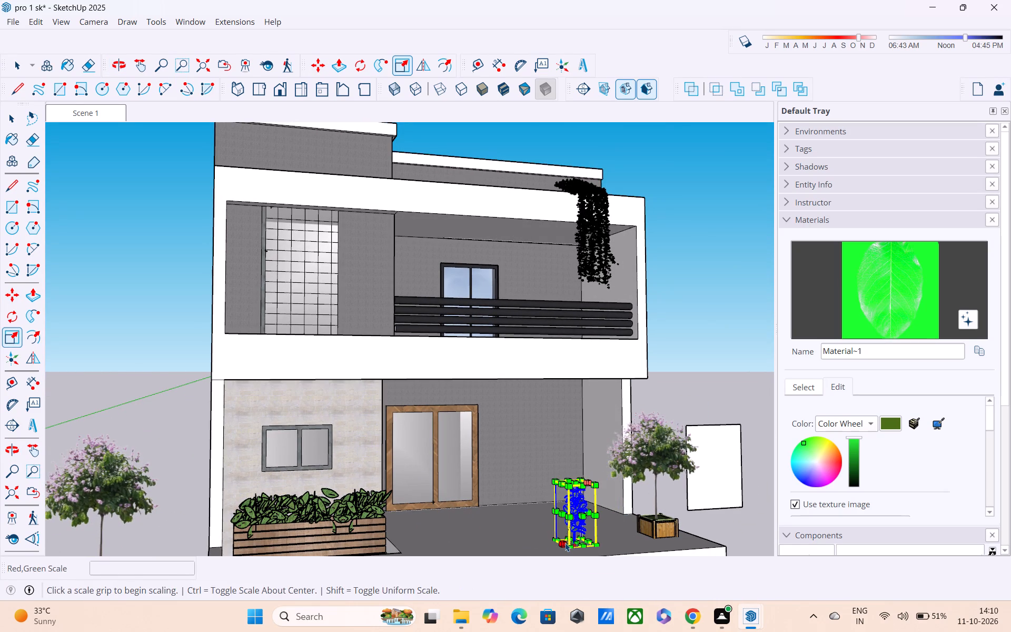
click(567, 542)
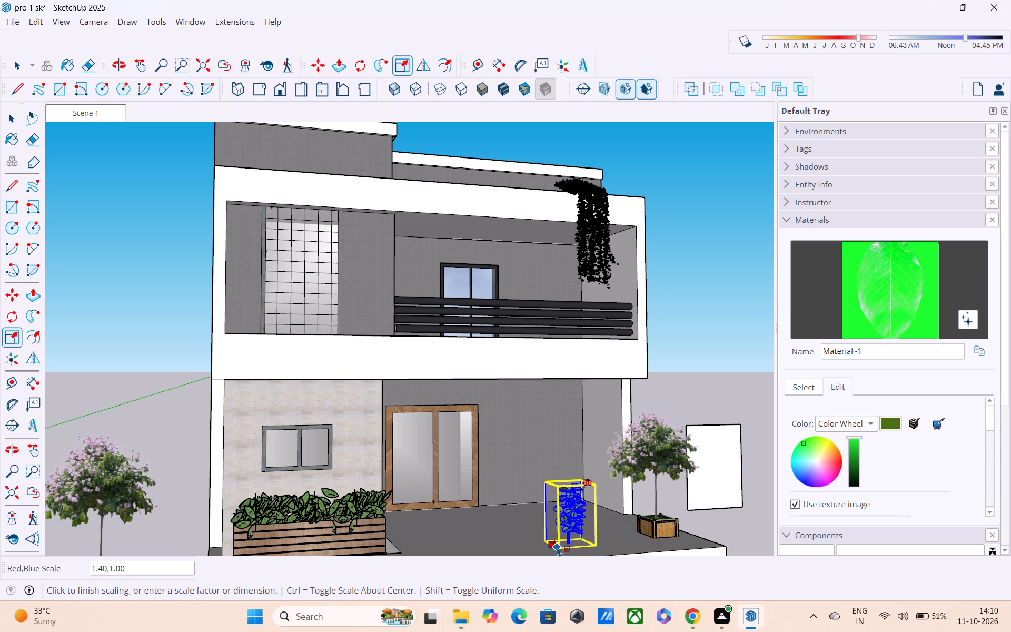
click(543, 545)
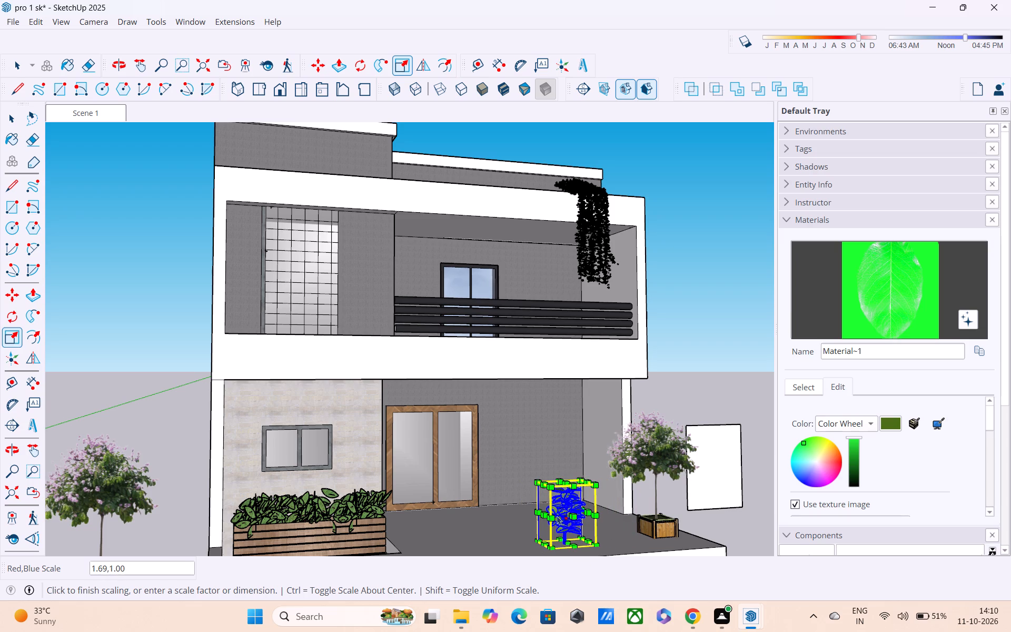
drag(569, 482, 579, 438)
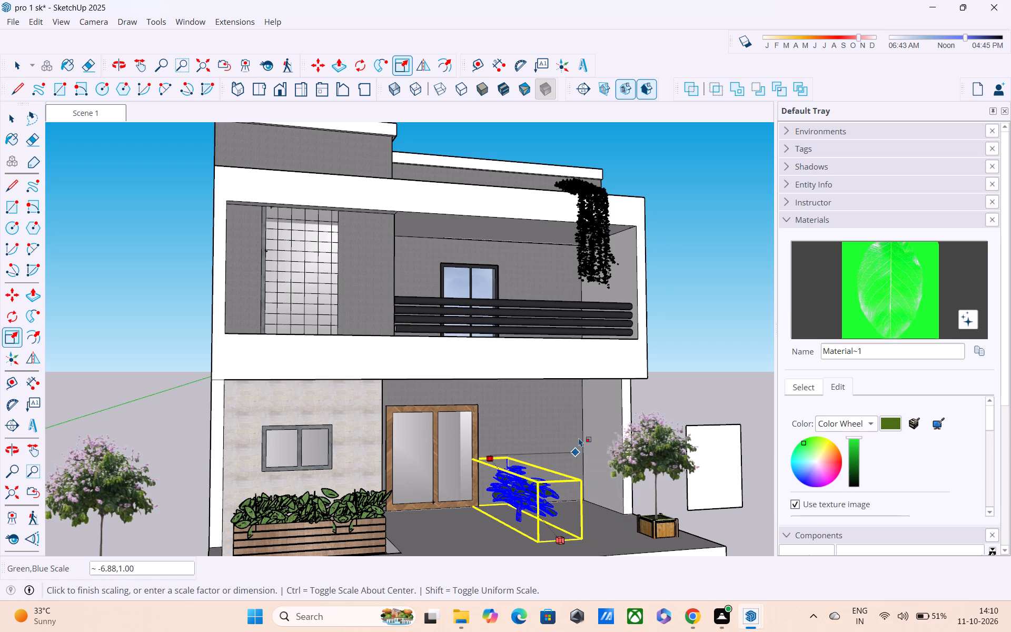
drag(579, 438, 587, 400)
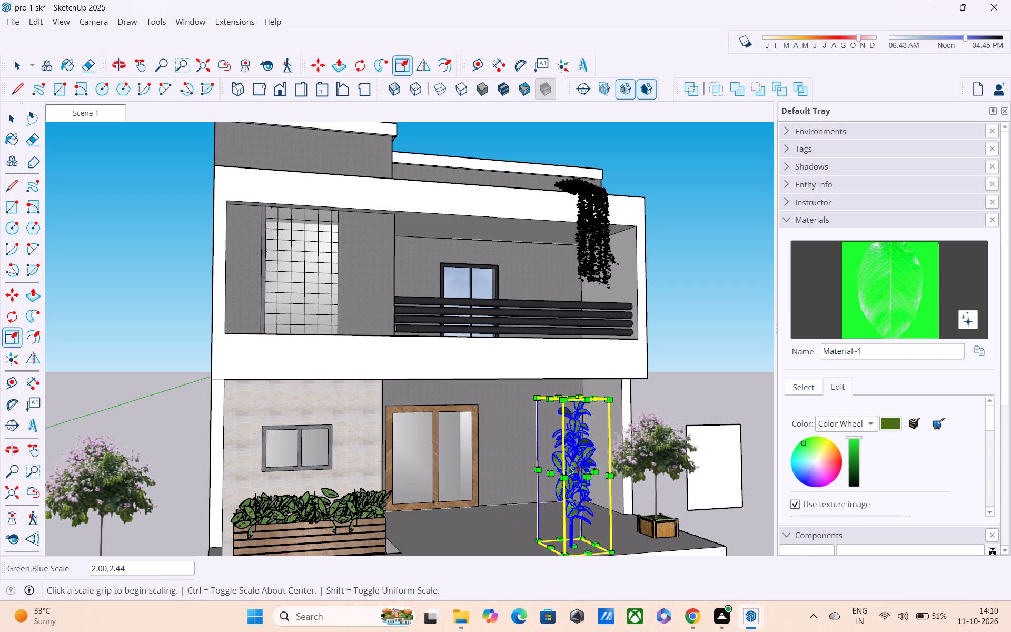
key(Escape)
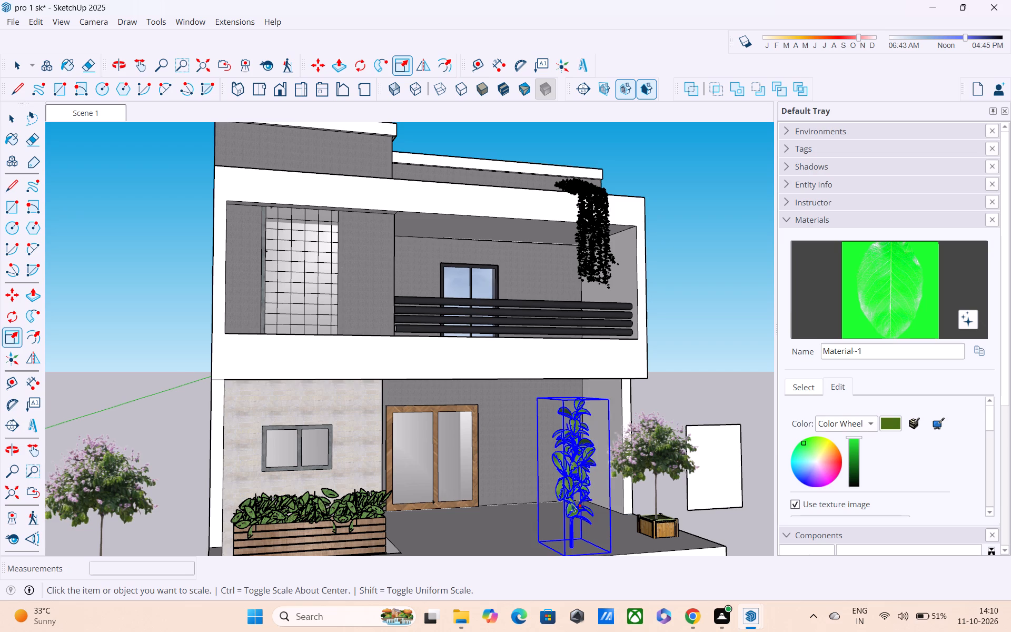
Copy the enlarged porch plant with Move, placing the copy on the open ground beside the house, about 57' 6" away.
scroll(589, 521, down, 2)
middle_drag(598, 535, 581, 488)
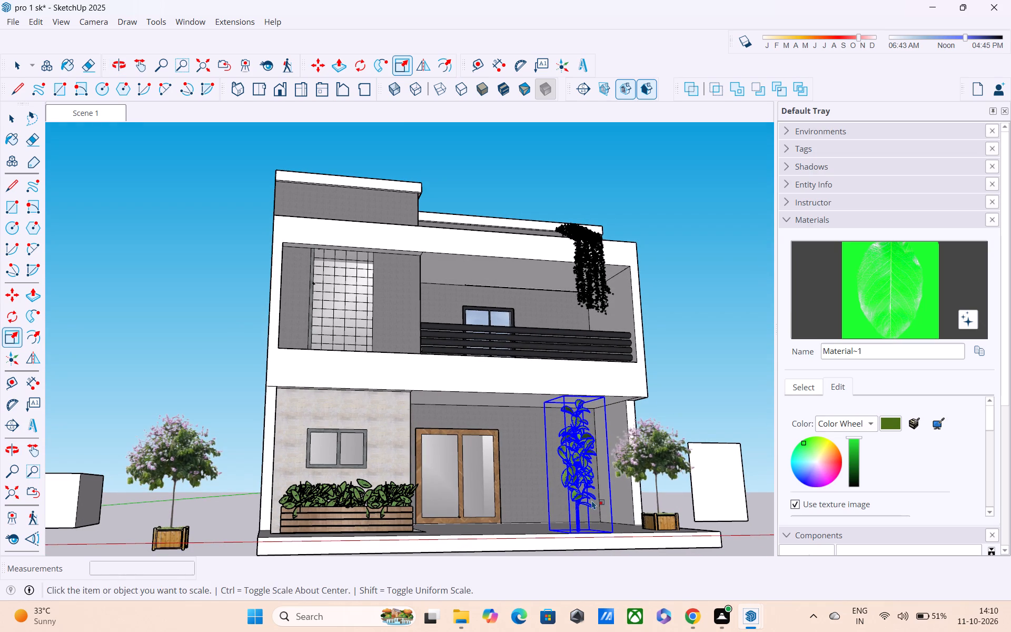
key(m)
click(595, 472)
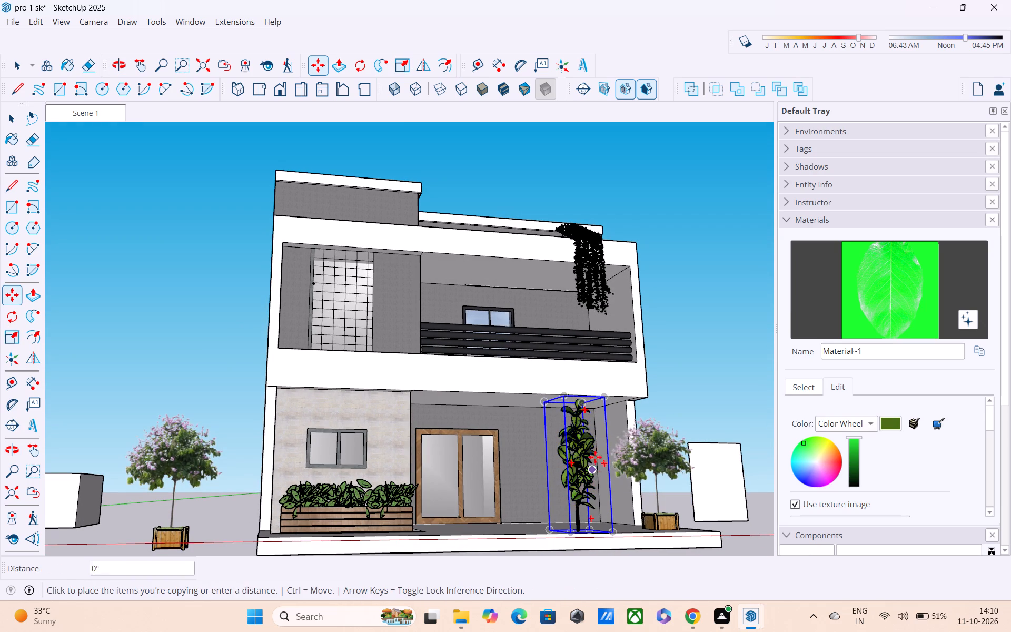
middle_drag(603, 352, 596, 474)
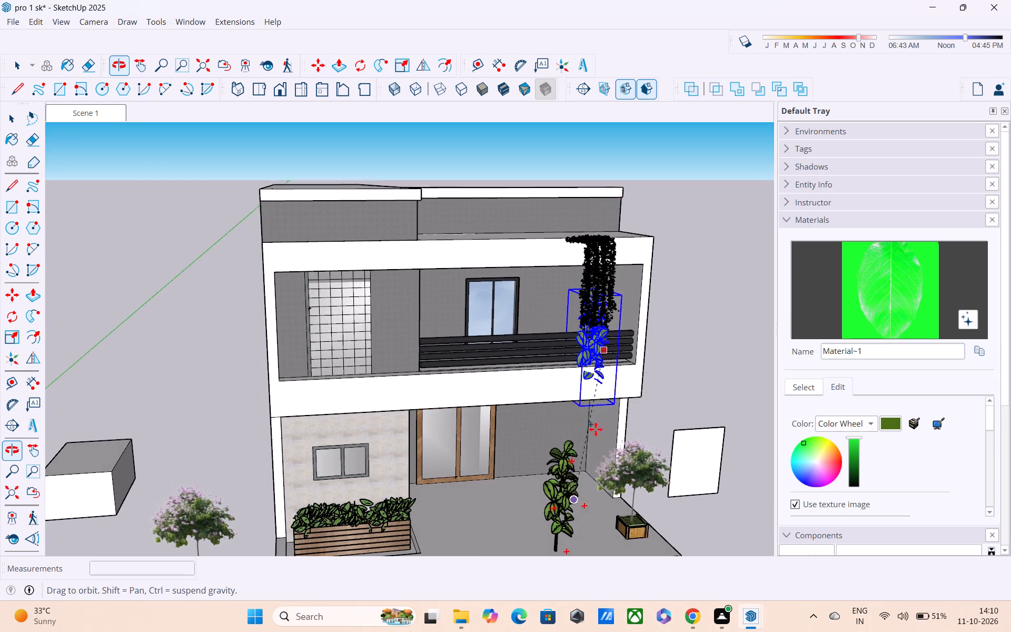
scroll(601, 327, up, 7)
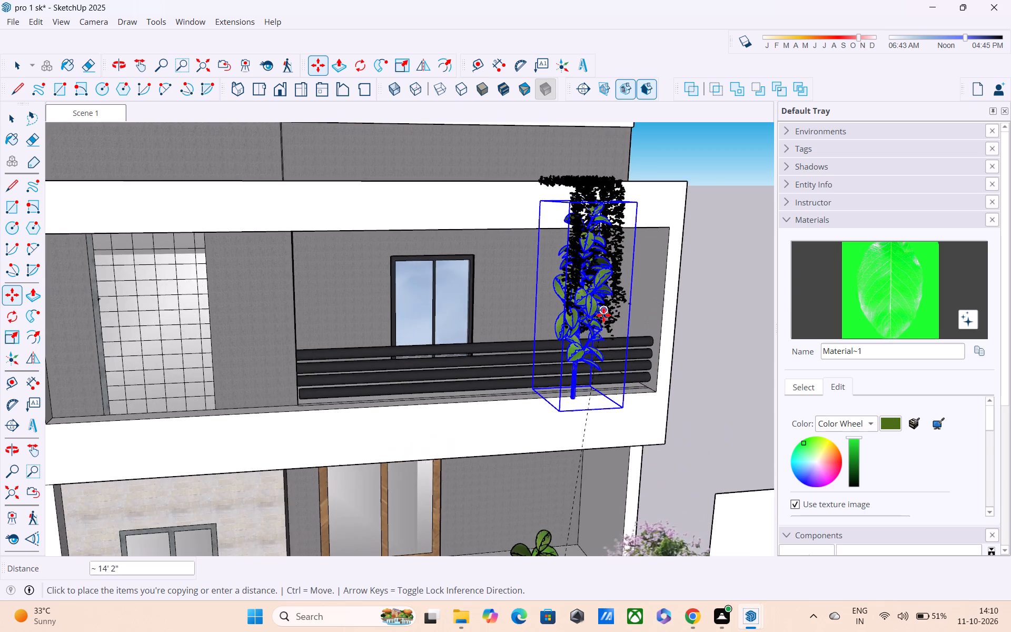
scroll(603, 315, up, 14)
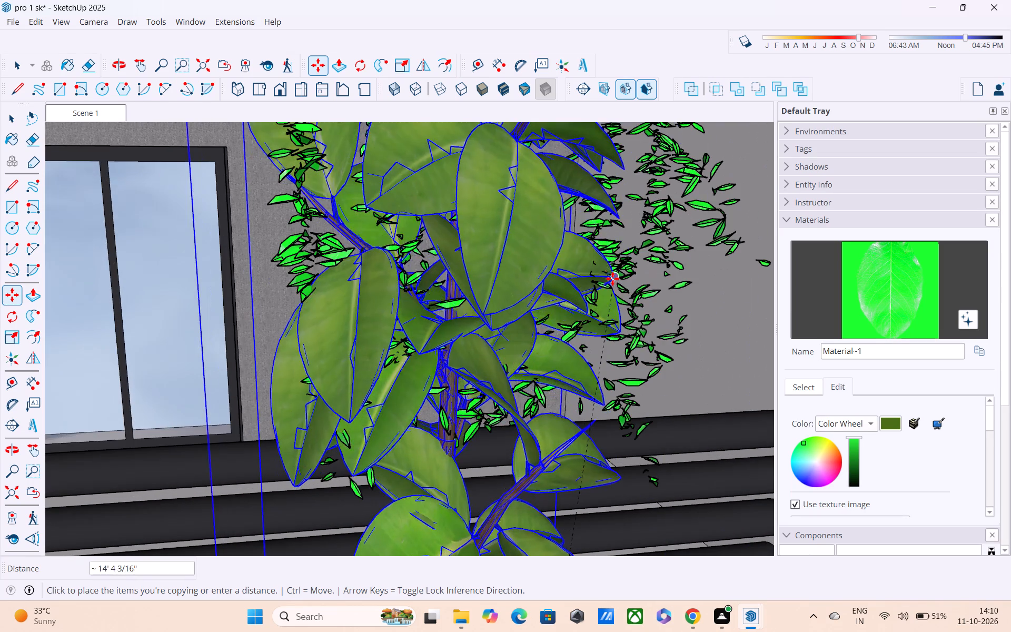
scroll(612, 237, down, 2)
middle_drag(621, 279, 868, 313)
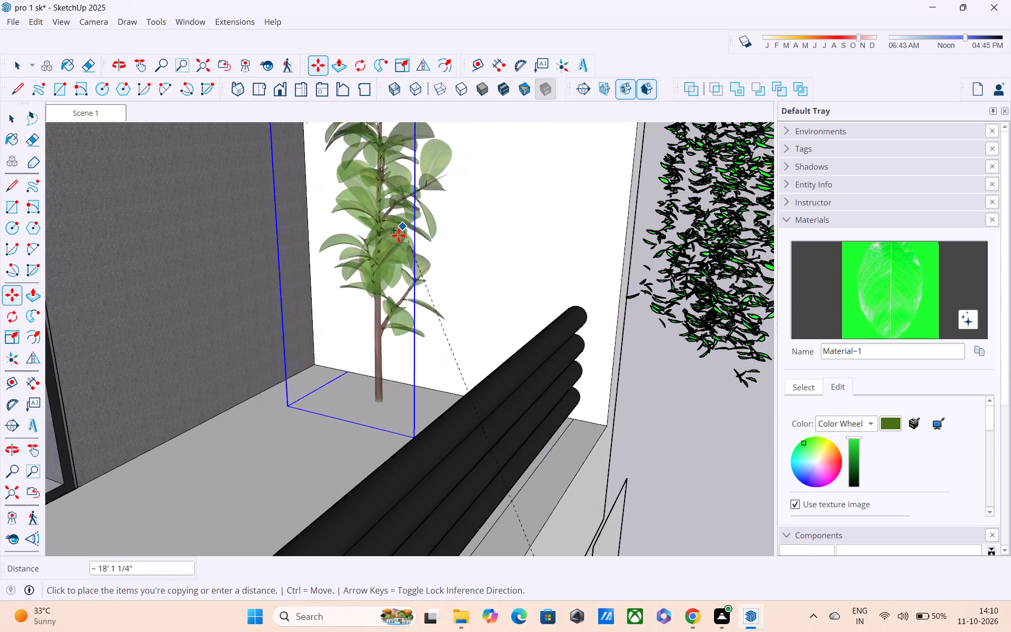
scroll(350, 239, down, 3)
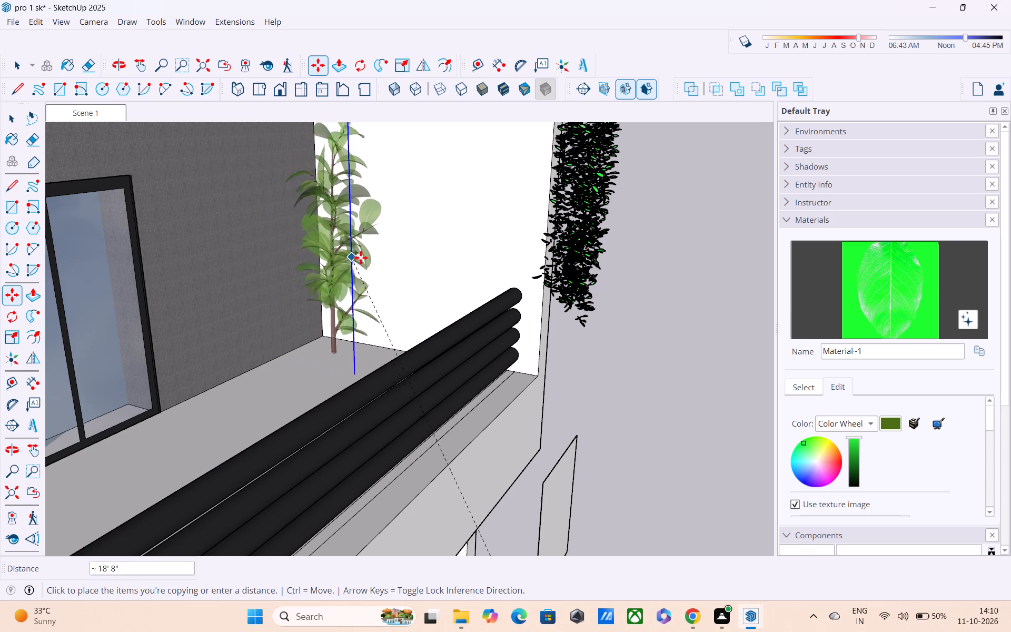
scroll(393, 256, down, 3)
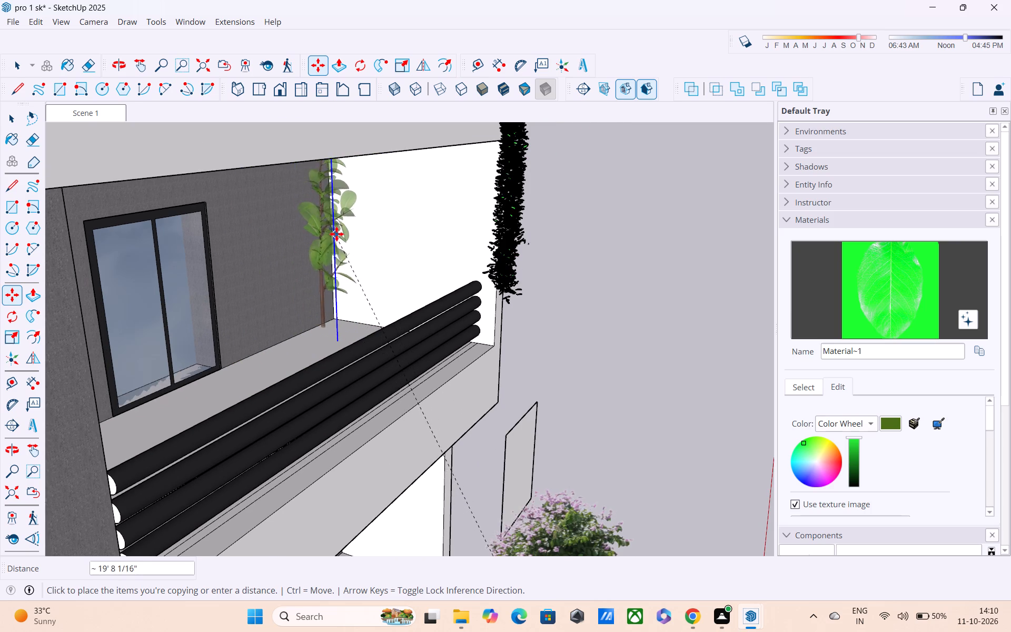
scroll(342, 253, down, 4)
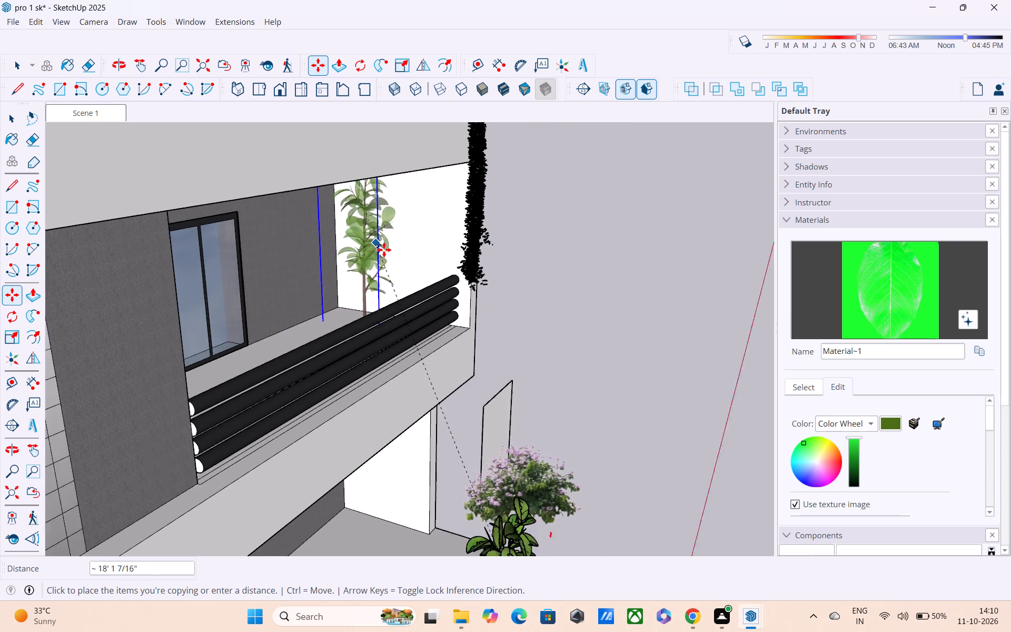
scroll(384, 250, down, 1)
click(613, 280)
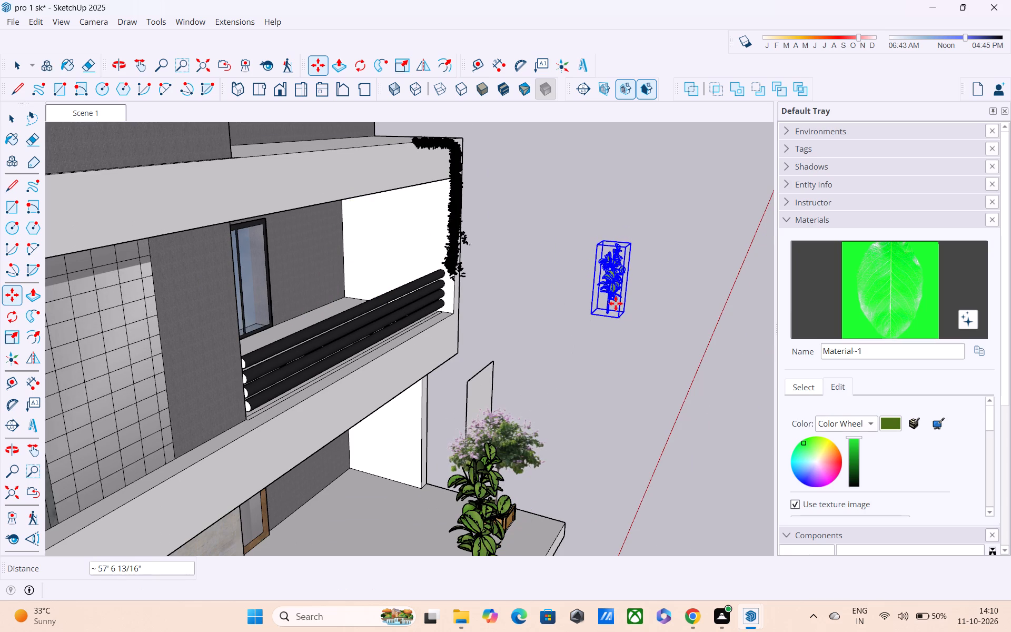
key(Escape)
Scale the plant copy beside the house along the red and blue axes to make it shorter.
middle_drag(599, 343, 595, 295)
scroll(608, 361, up, 2)
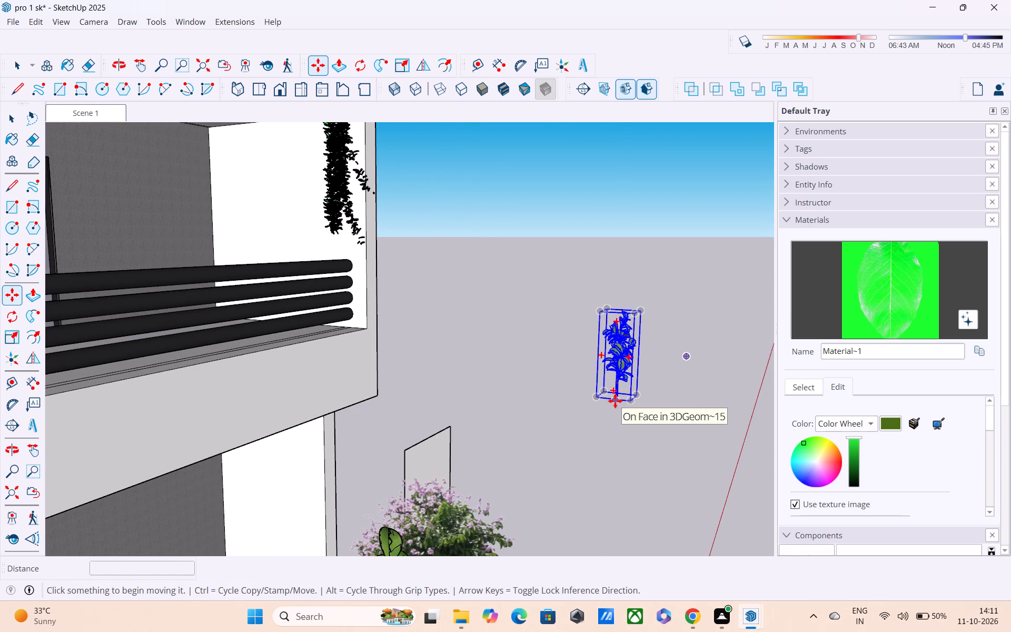
key(s)
click(613, 394)
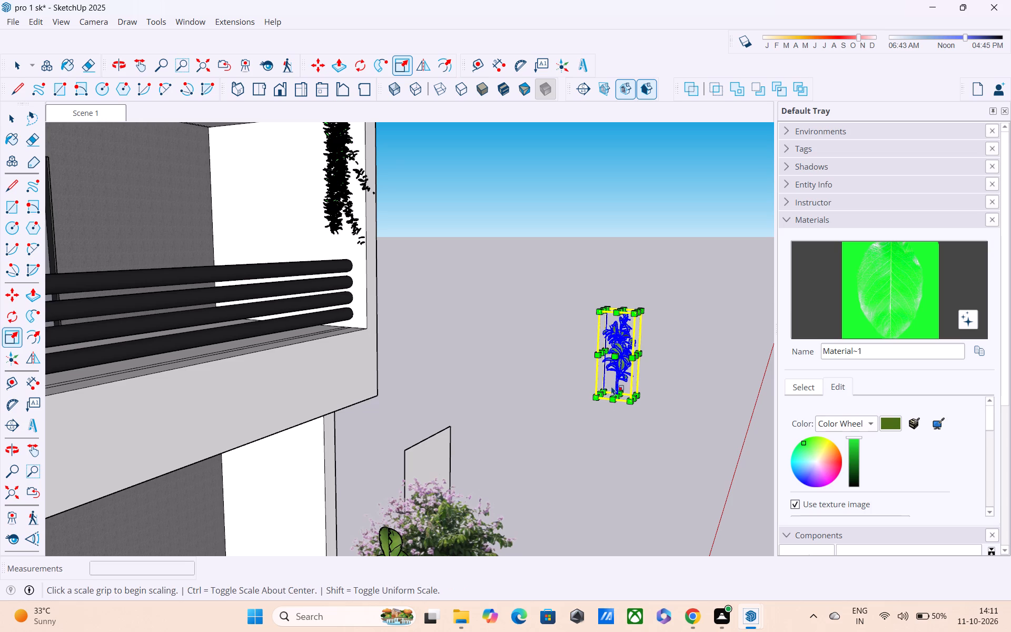
drag(610, 396, 613, 385)
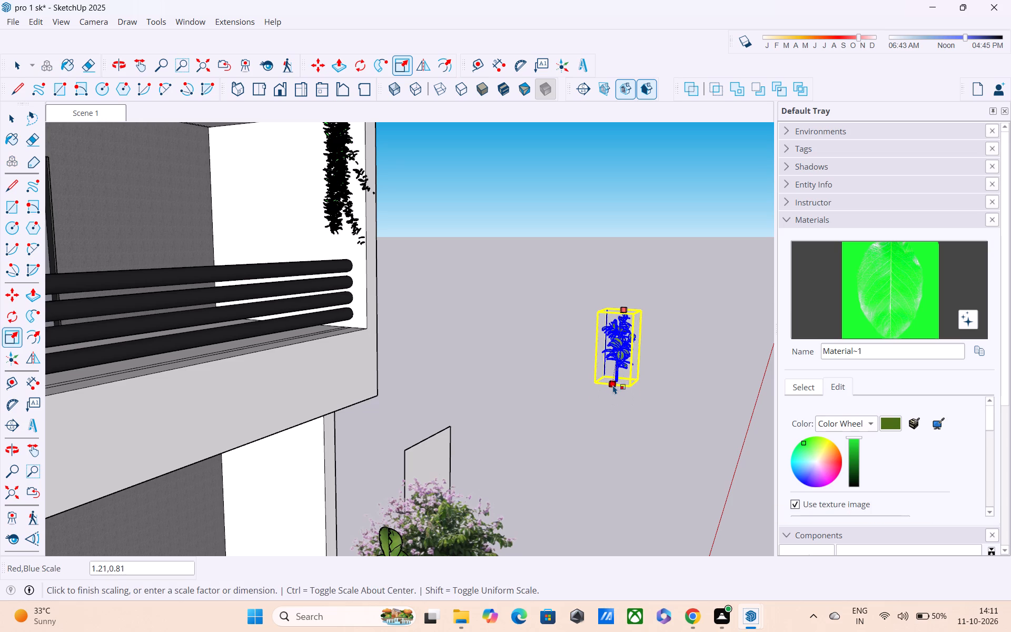
drag(613, 385, 616, 376)
key(space)
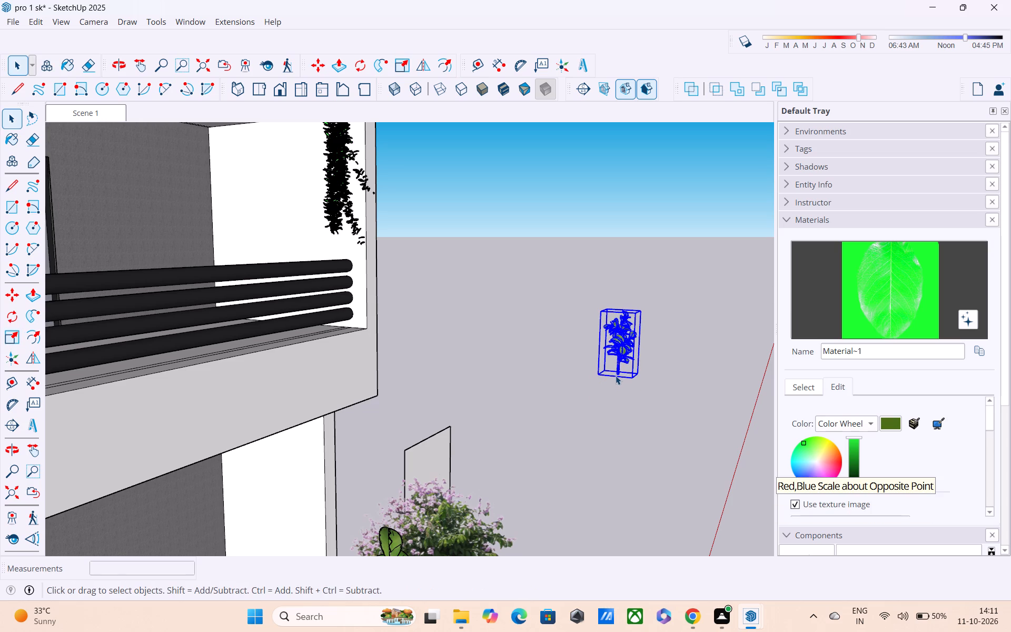
Copy the shortened plant from the open ground with Move onto the balcony floor, near the inner corner beside the window, about 51' 9" away.
key(m)
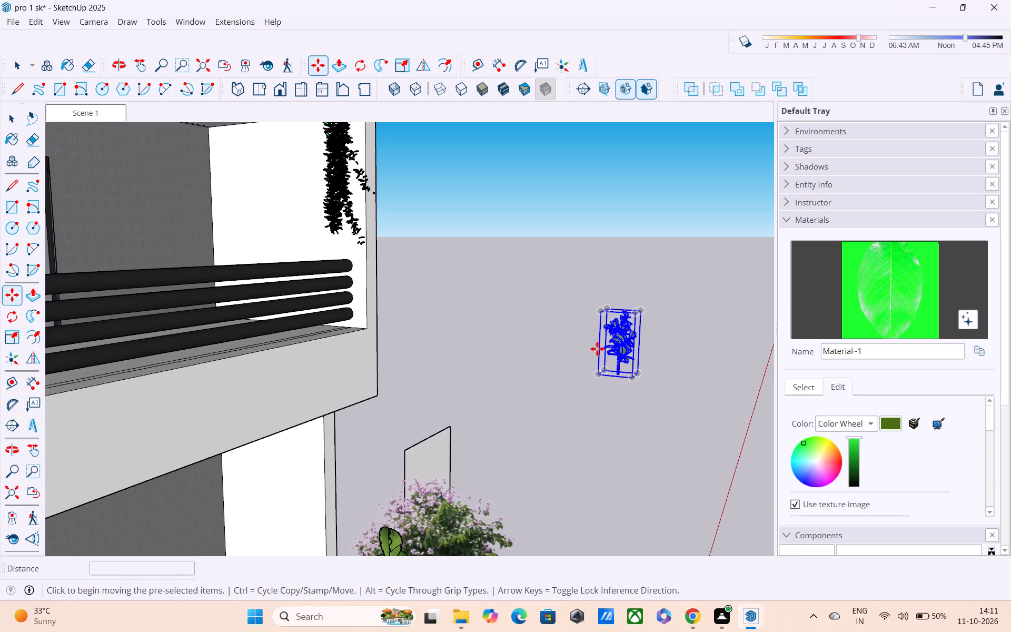
click(603, 374)
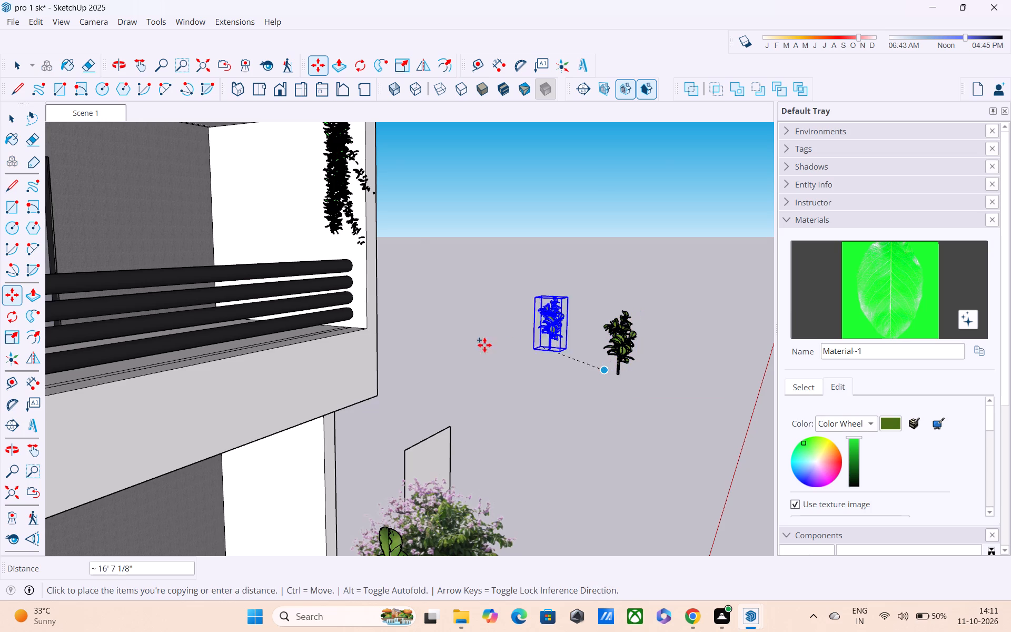
middle_drag(377, 334, 547, 417)
middle_drag(537, 417, 523, 417)
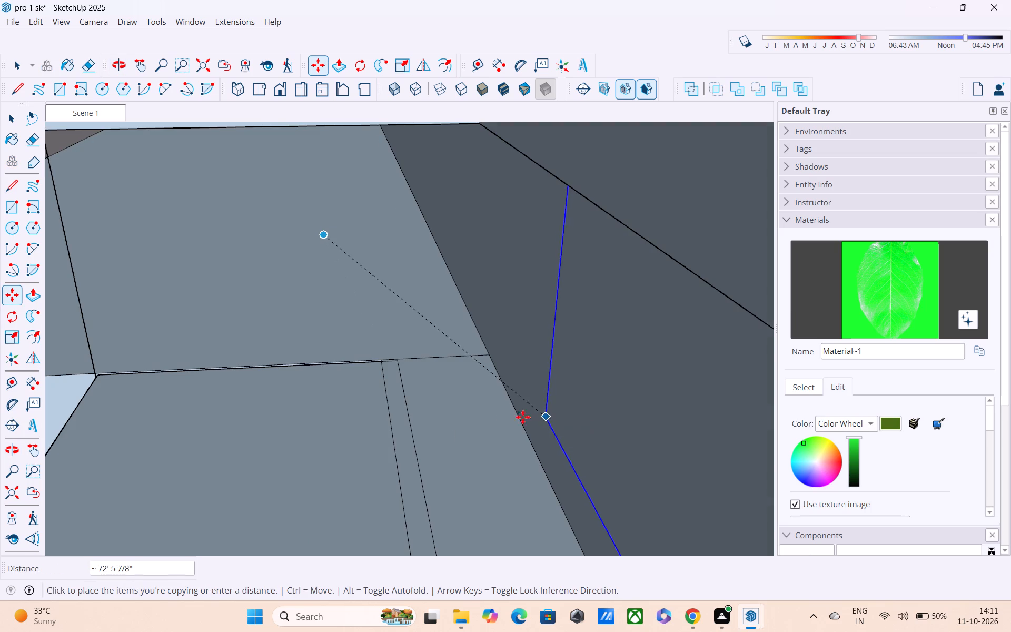
middle_drag(523, 417, 415, 348)
scroll(476, 387, down, 1)
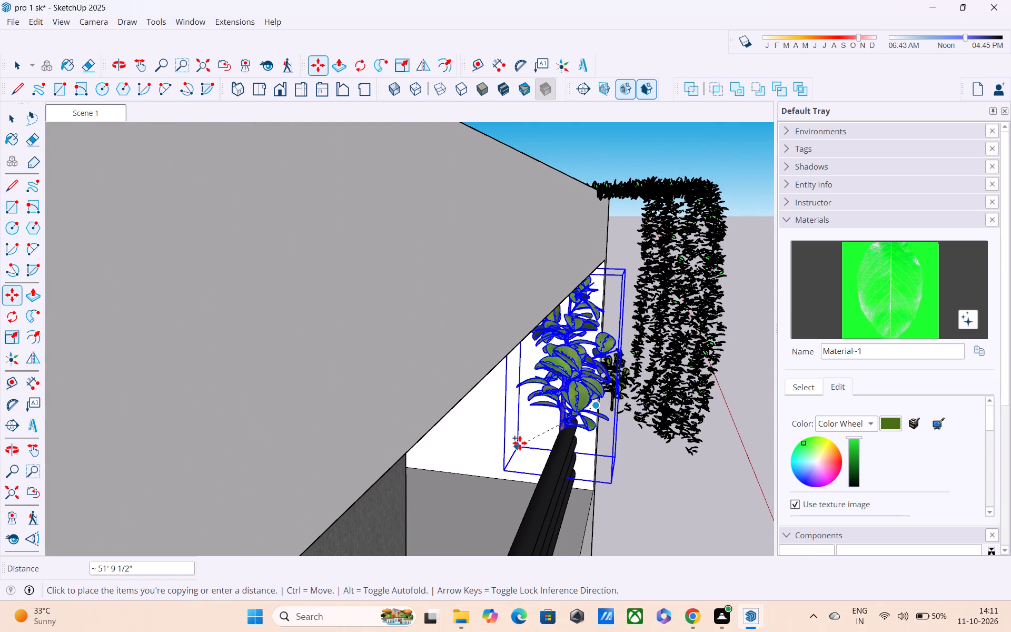
shift+middle_drag(520, 438, 523, 376)
scroll(479, 380, up, 2)
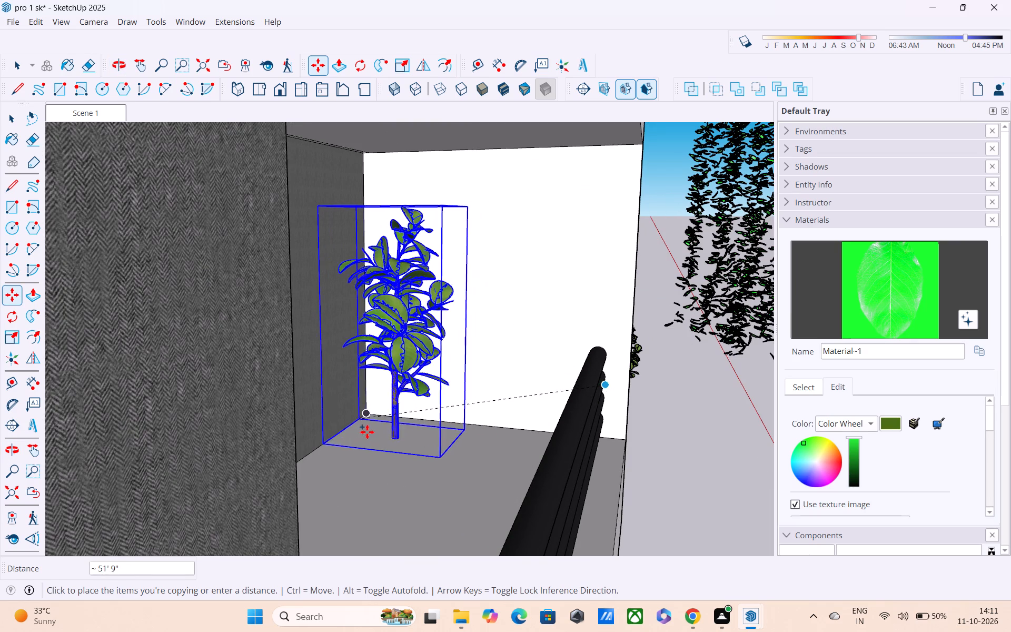
click(367, 440)
scroll(501, 457, down, 2)
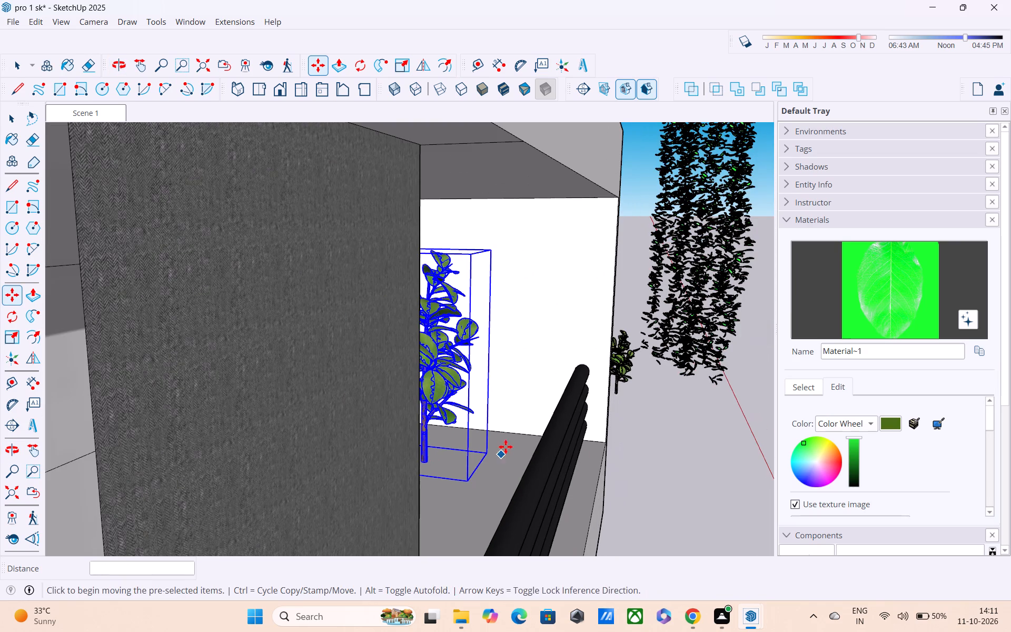
middle_drag(510, 442, 369, 411)
scroll(456, 407, down, 1)
middle_drag(656, 434, 640, 432)
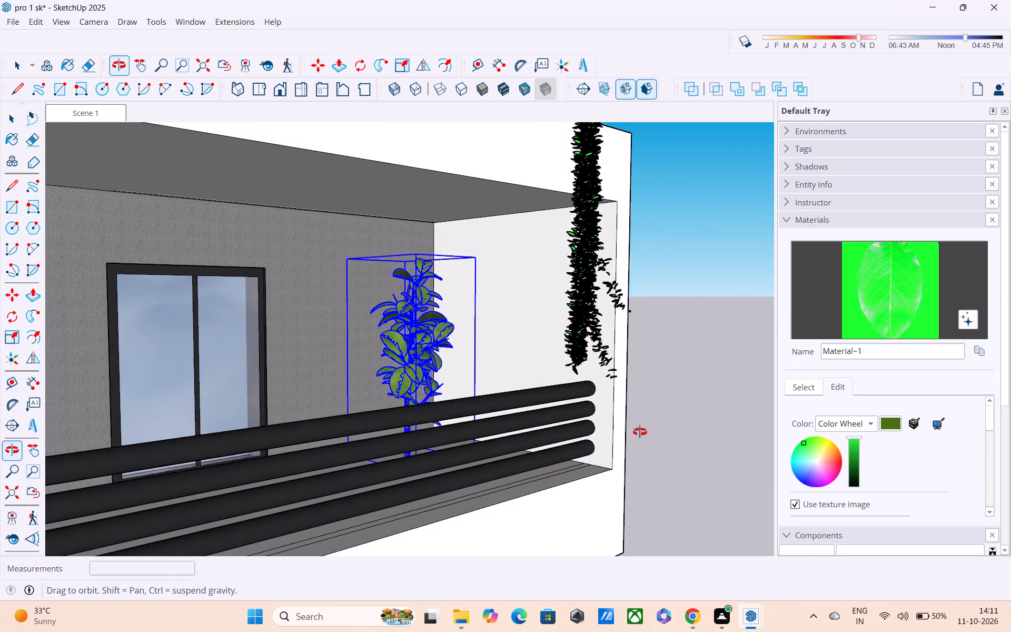
middle_drag(640, 432, 523, 432)
key(Escape)
scroll(640, 441, down, 3)
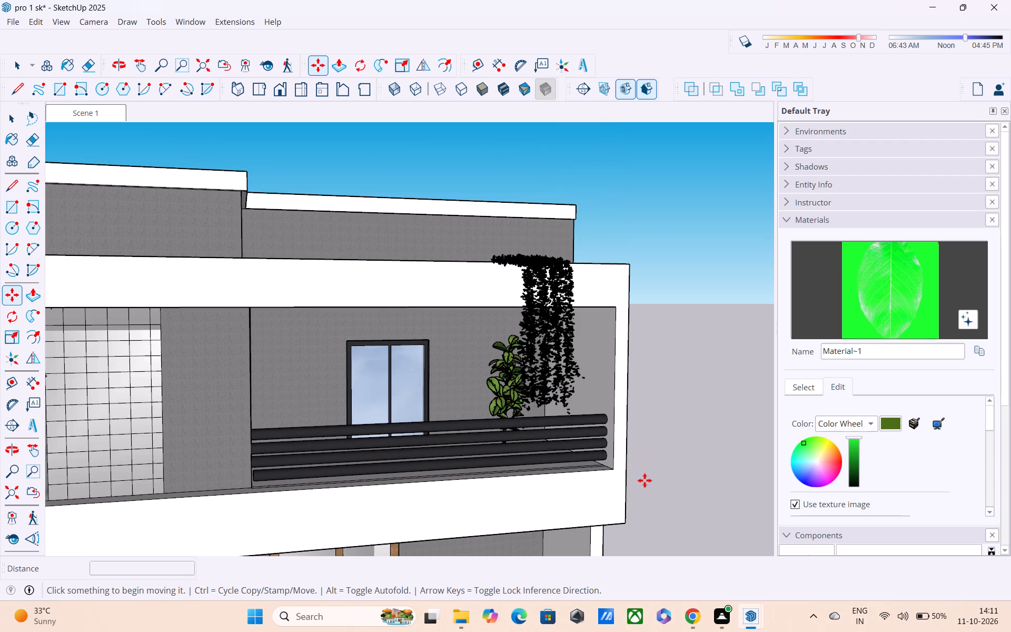
middle_drag(645, 480, 521, 479)
scroll(521, 479, up, 3)
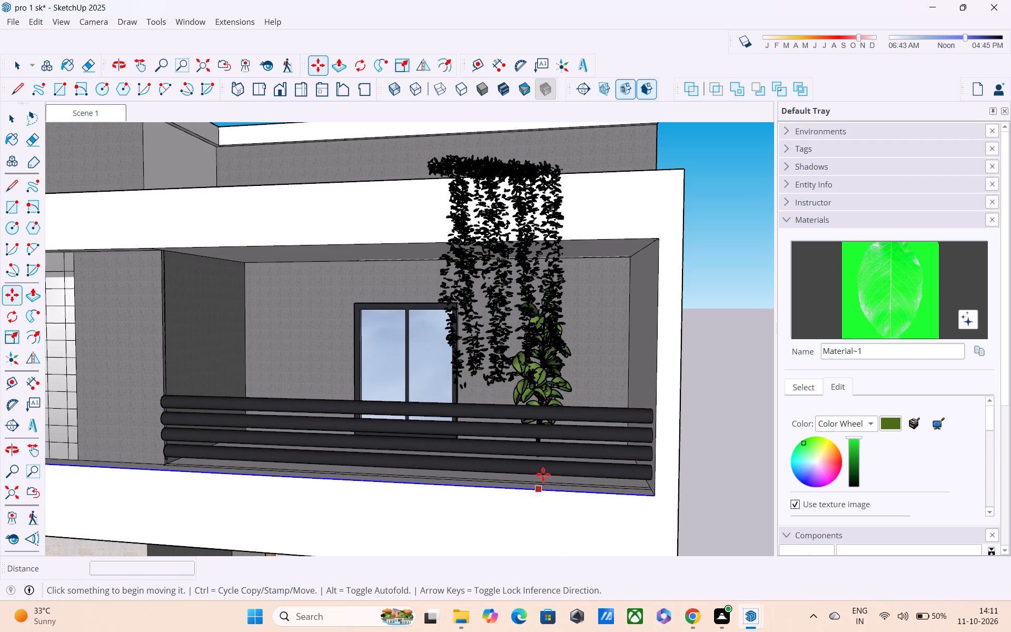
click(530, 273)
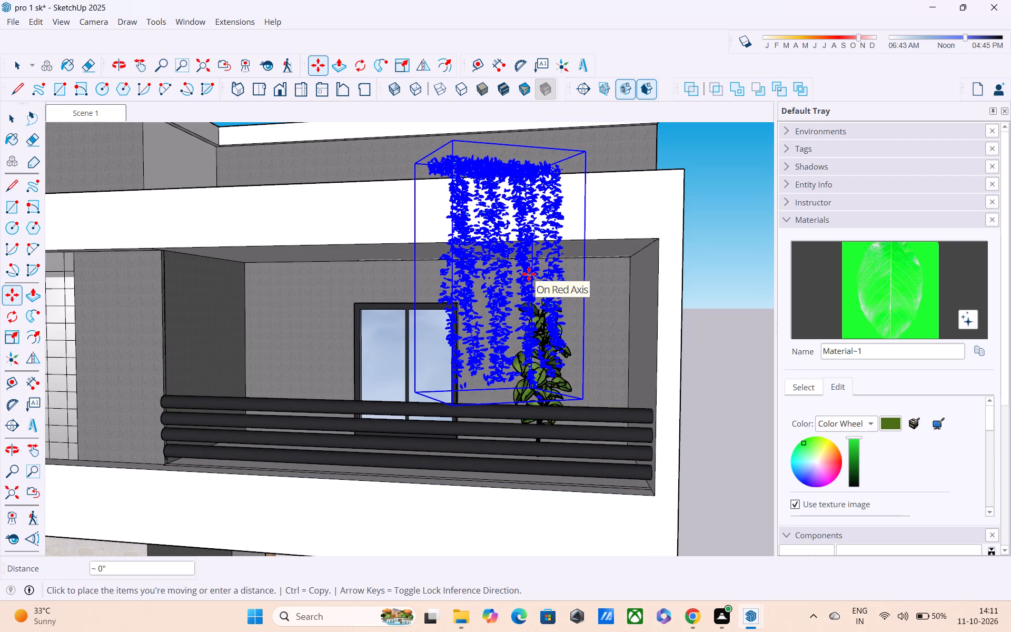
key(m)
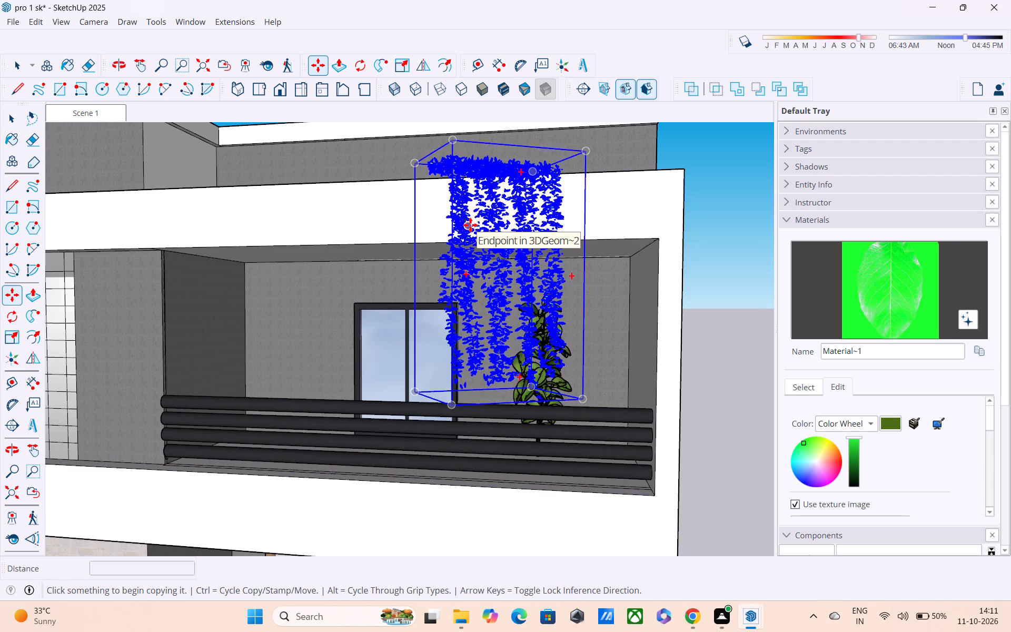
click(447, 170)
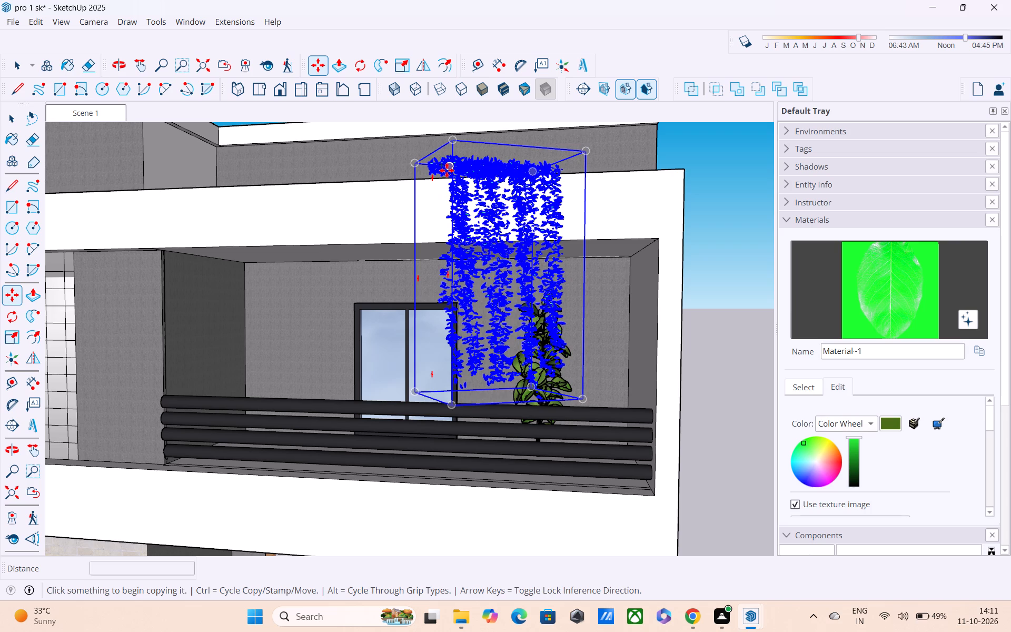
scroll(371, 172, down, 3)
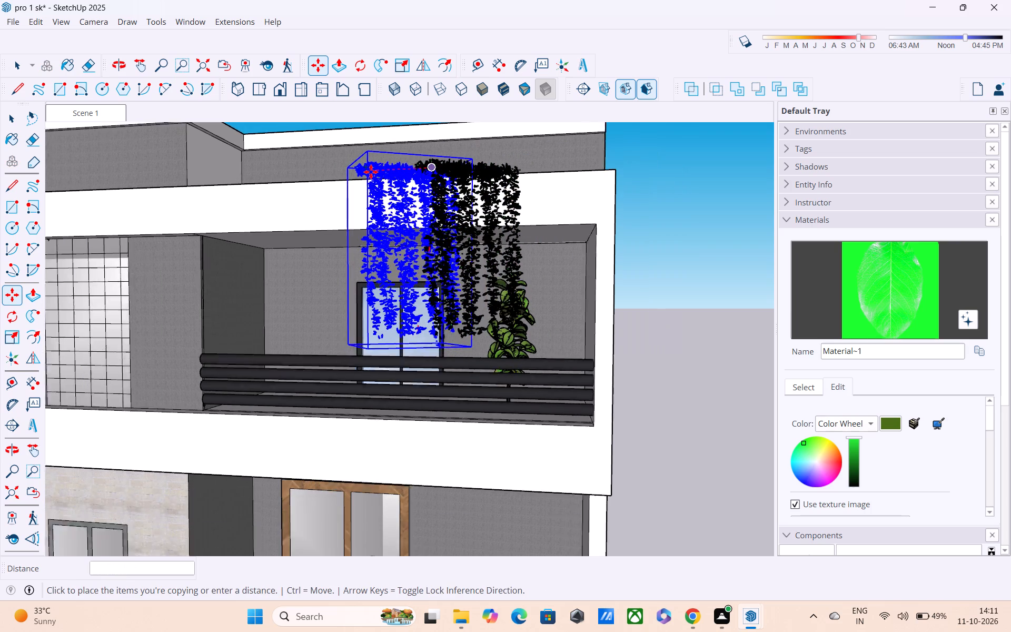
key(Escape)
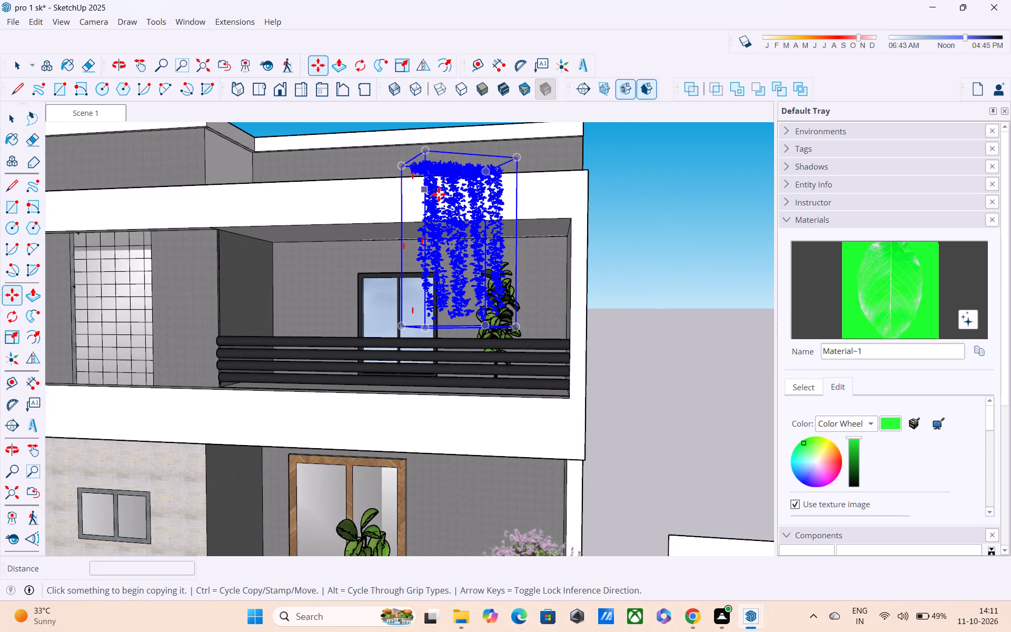
Move the hanging creeper along the red axis, closer to the outer side end of the balcony.
click(439, 194)
key(m)
click(445, 186)
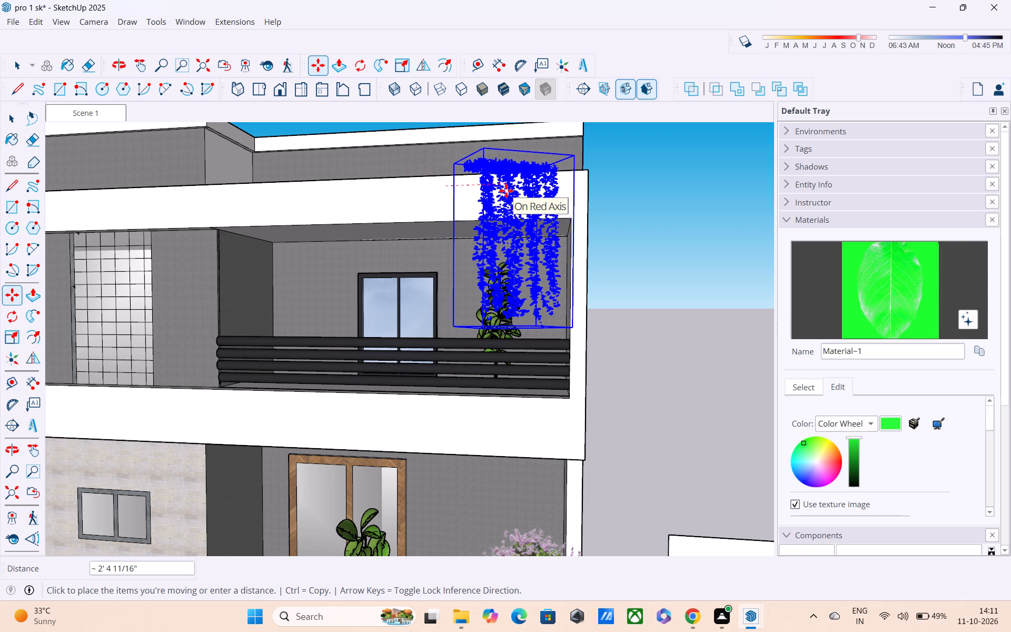
click(494, 191)
scroll(493, 193, down, 3)
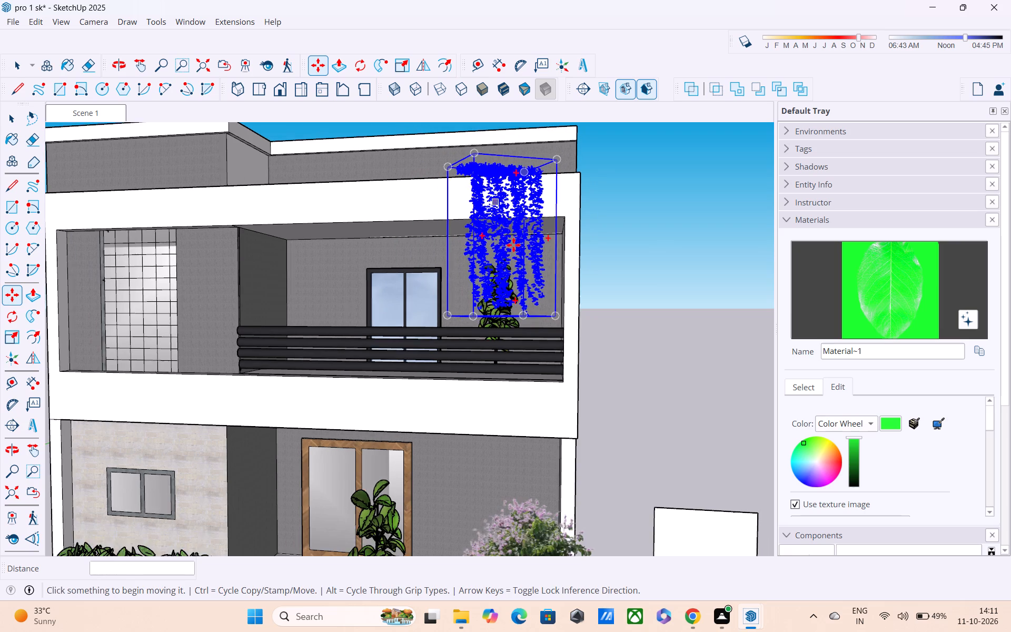
scroll(516, 256, down, 2)
key(Escape)
middle_drag(574, 390, 613, 402)
scroll(613, 402, down, 7)
middle_drag(601, 434, 606, 394)
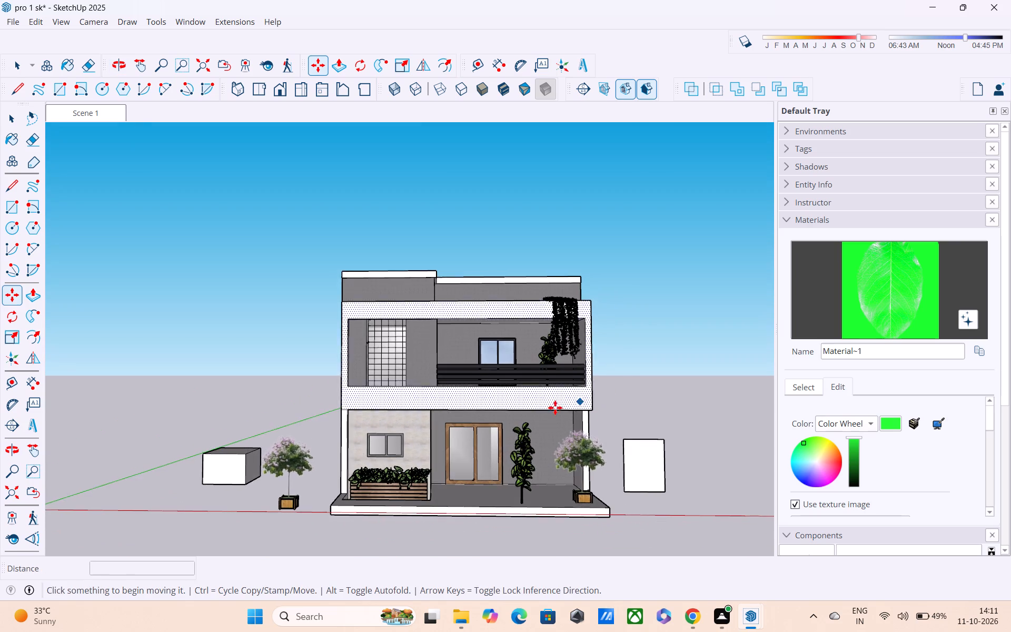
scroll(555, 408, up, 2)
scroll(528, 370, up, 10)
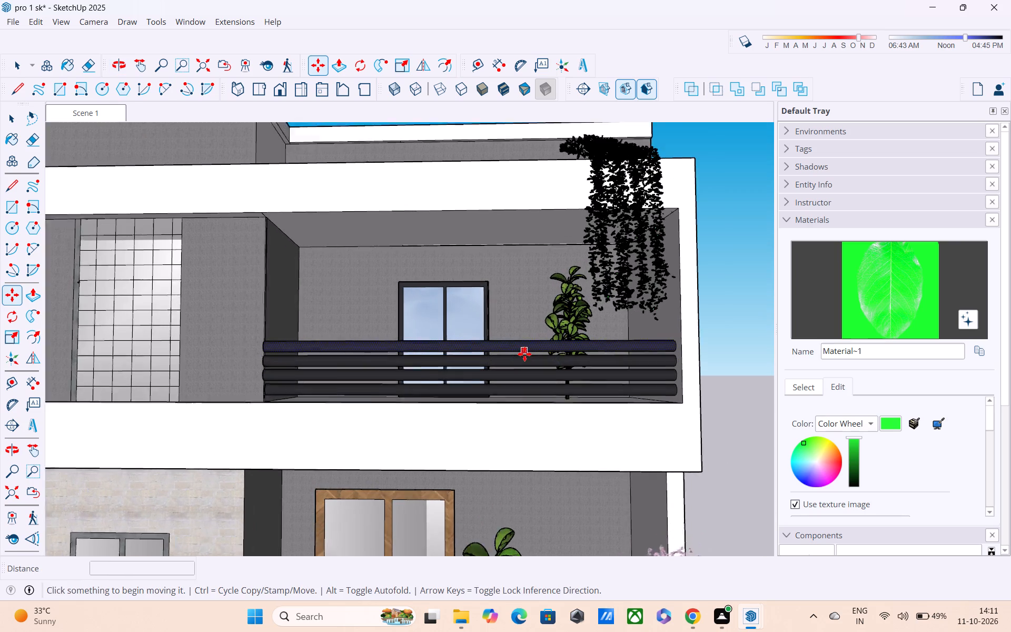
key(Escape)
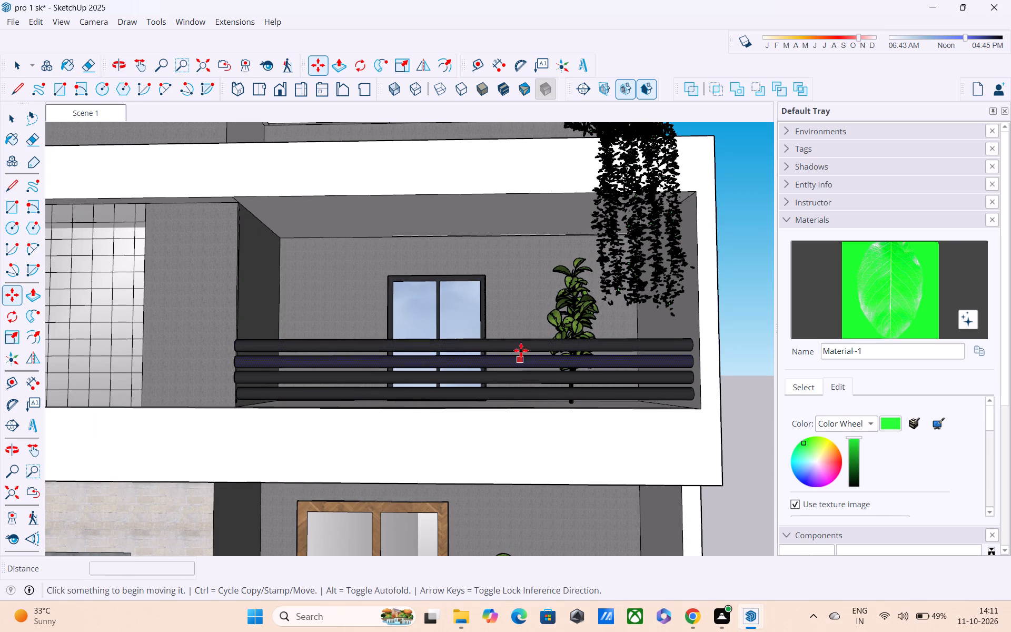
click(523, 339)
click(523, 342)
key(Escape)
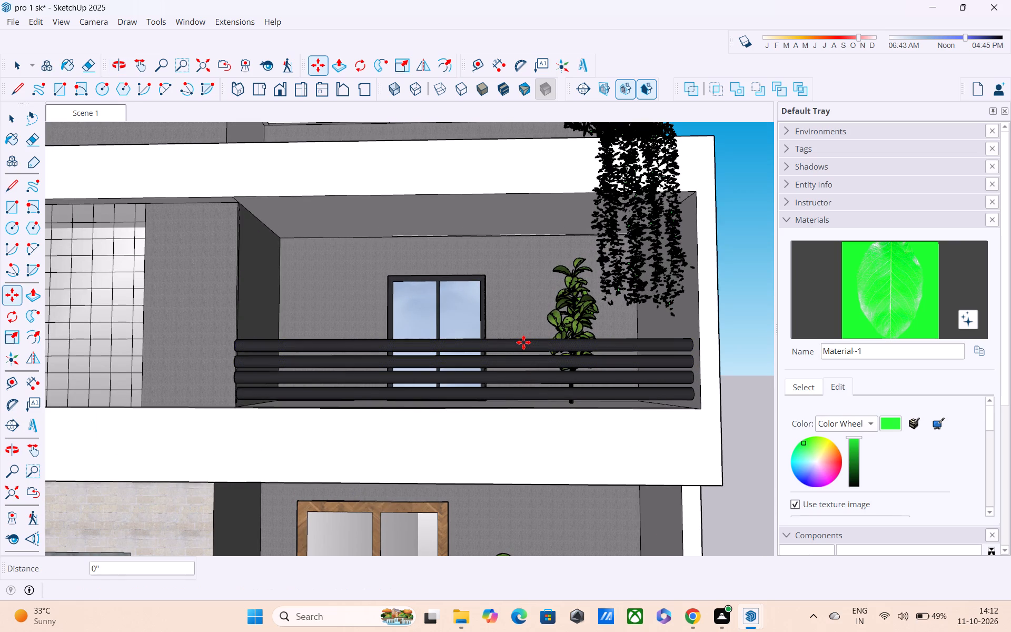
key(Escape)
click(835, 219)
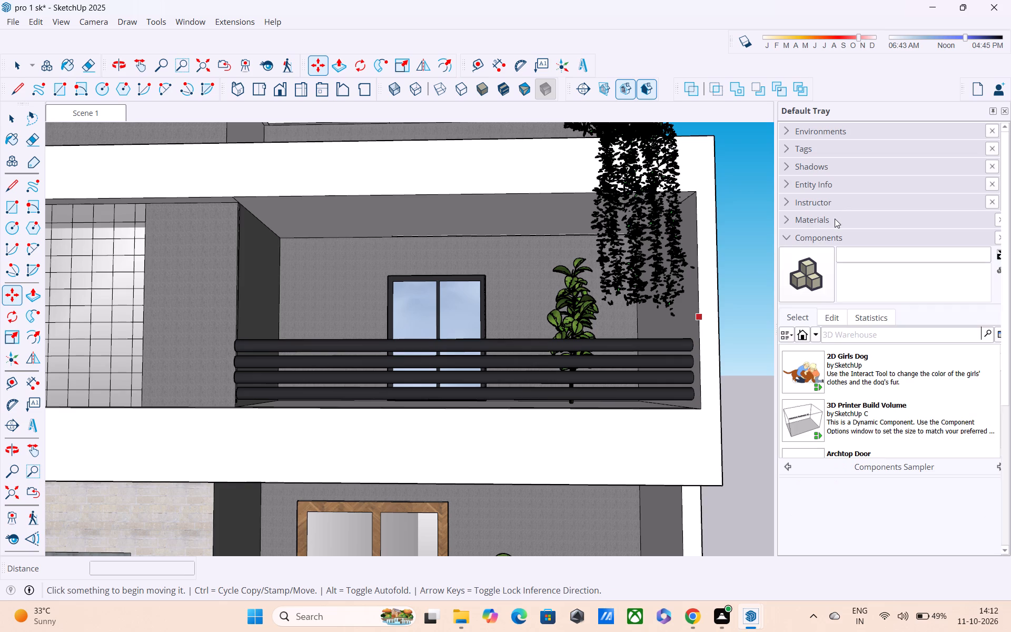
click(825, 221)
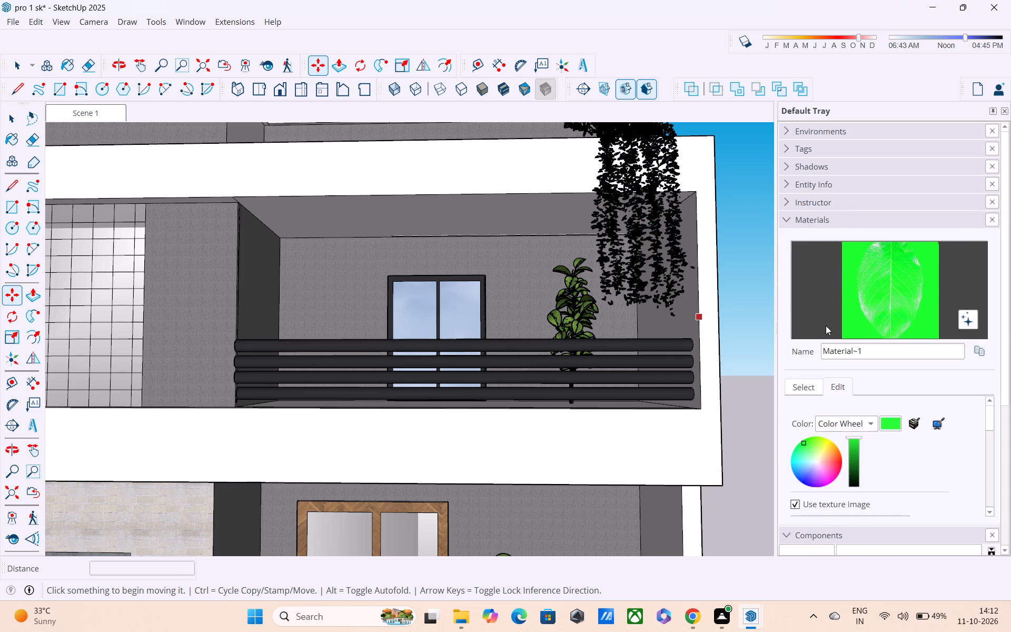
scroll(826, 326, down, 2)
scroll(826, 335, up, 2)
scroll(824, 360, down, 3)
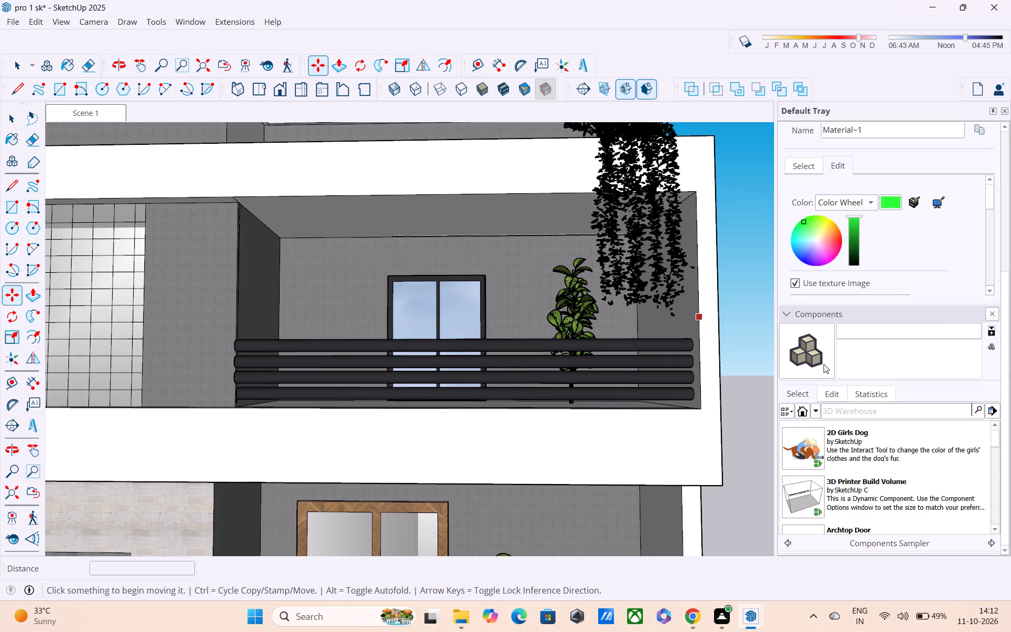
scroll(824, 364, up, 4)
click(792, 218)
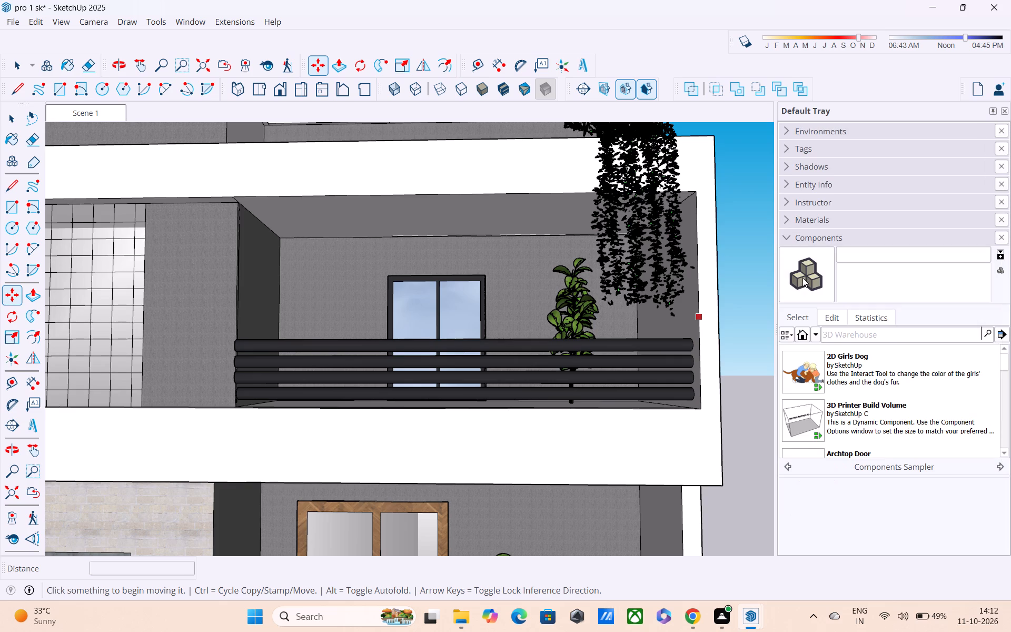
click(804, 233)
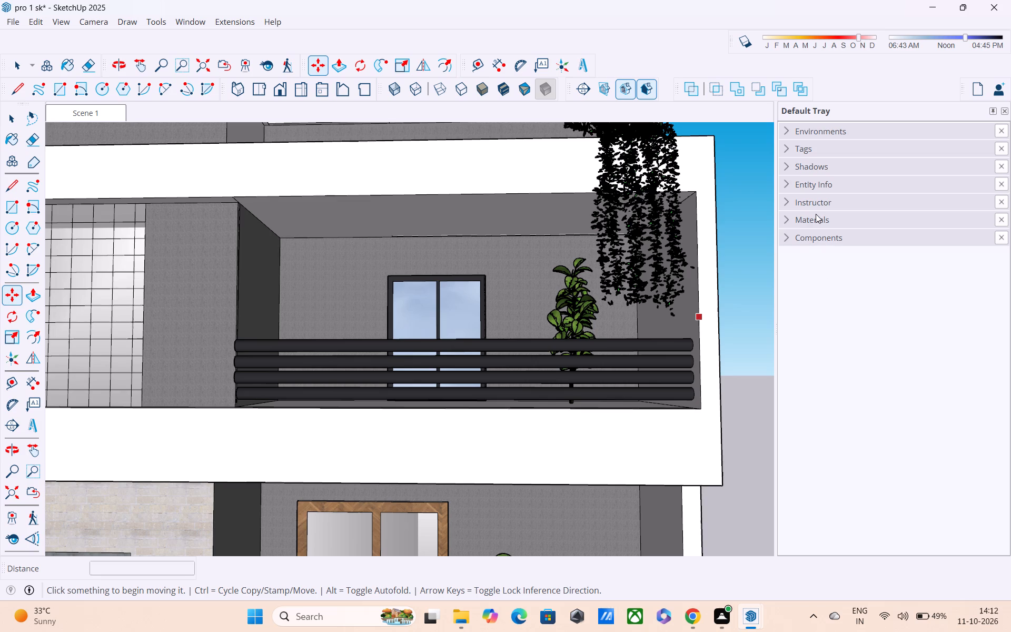
Paint all four balcony railing bars with Glass_Safety_01 from the Glass materials.
click(816, 214)
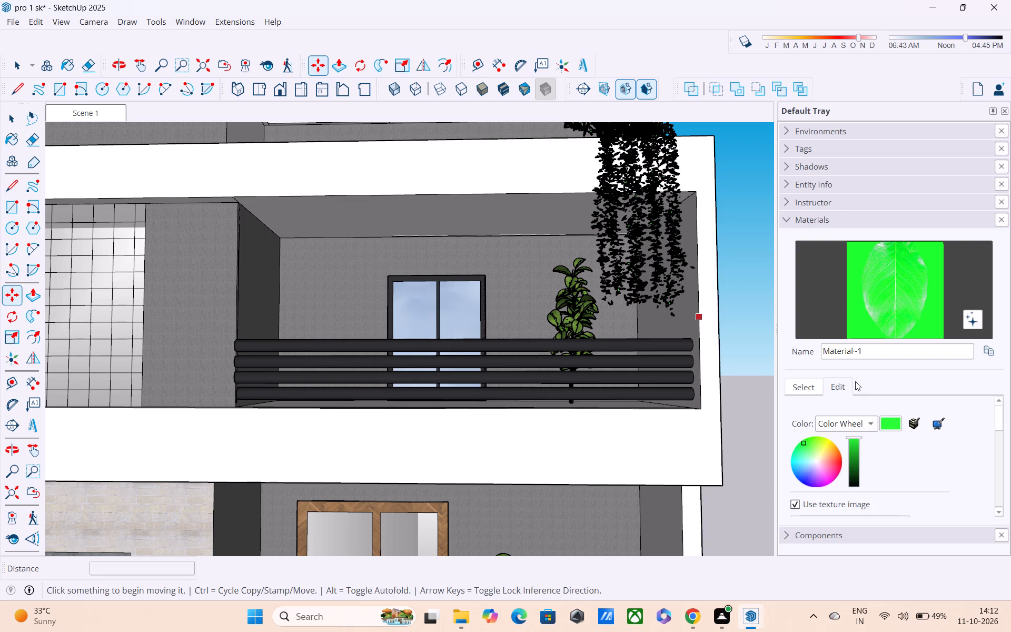
scroll(829, 361, up, 3)
click(812, 386)
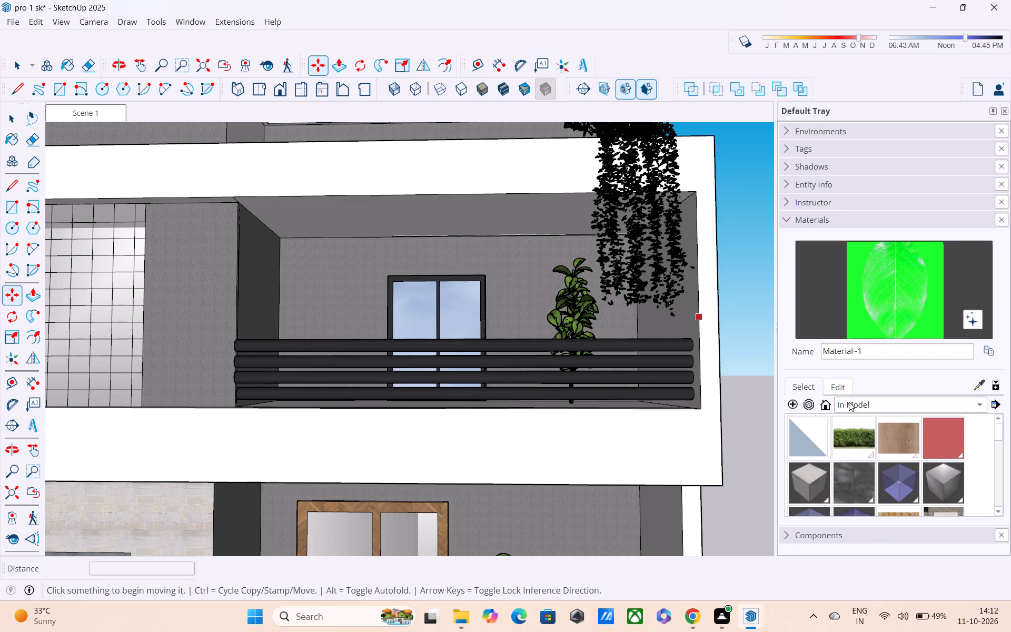
click(849, 402)
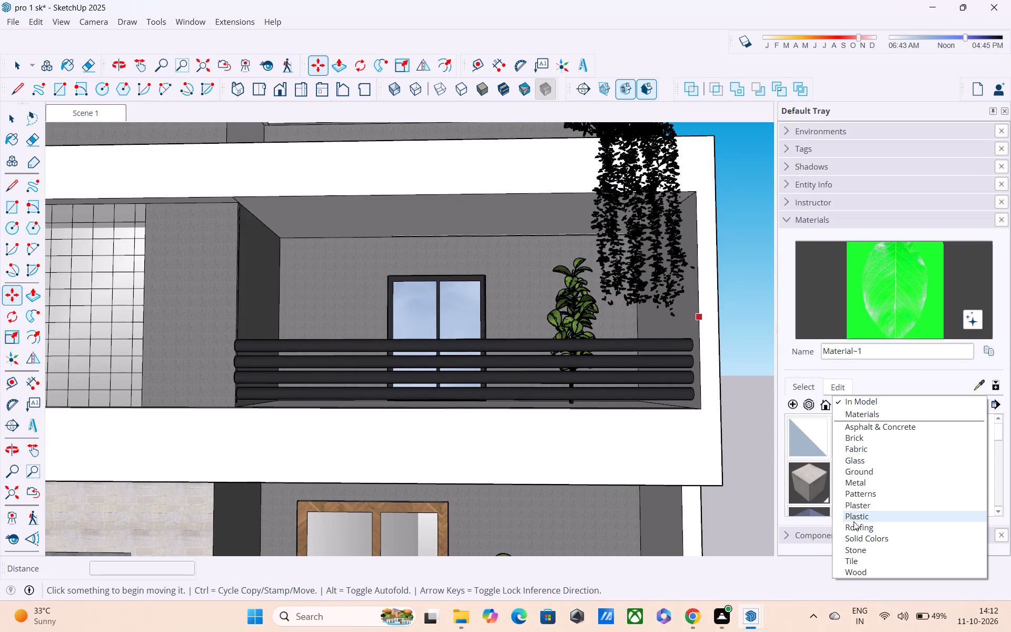
click(853, 459)
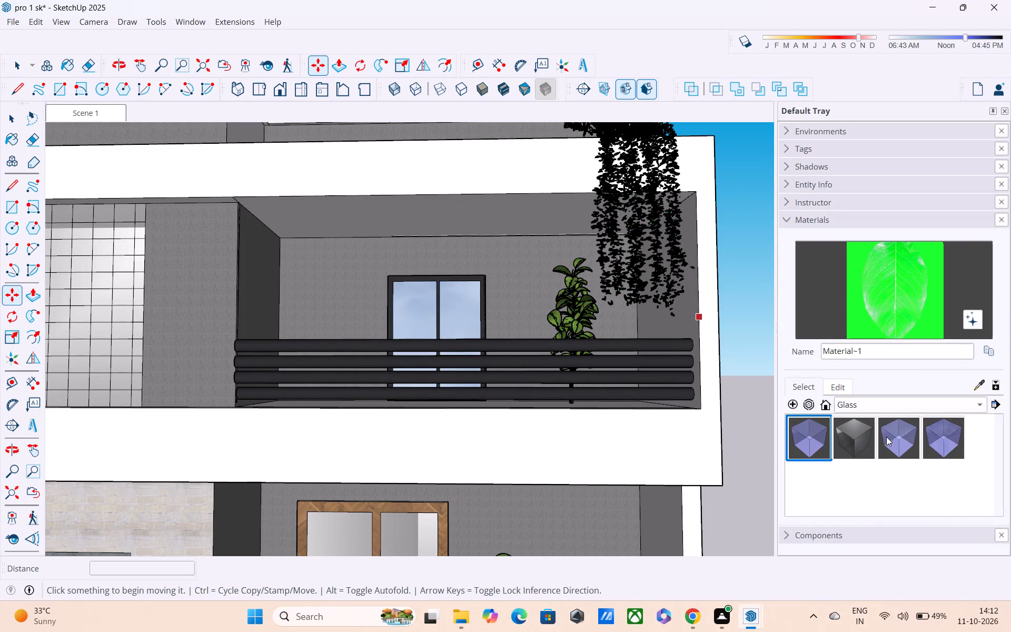
click(895, 439)
click(658, 344)
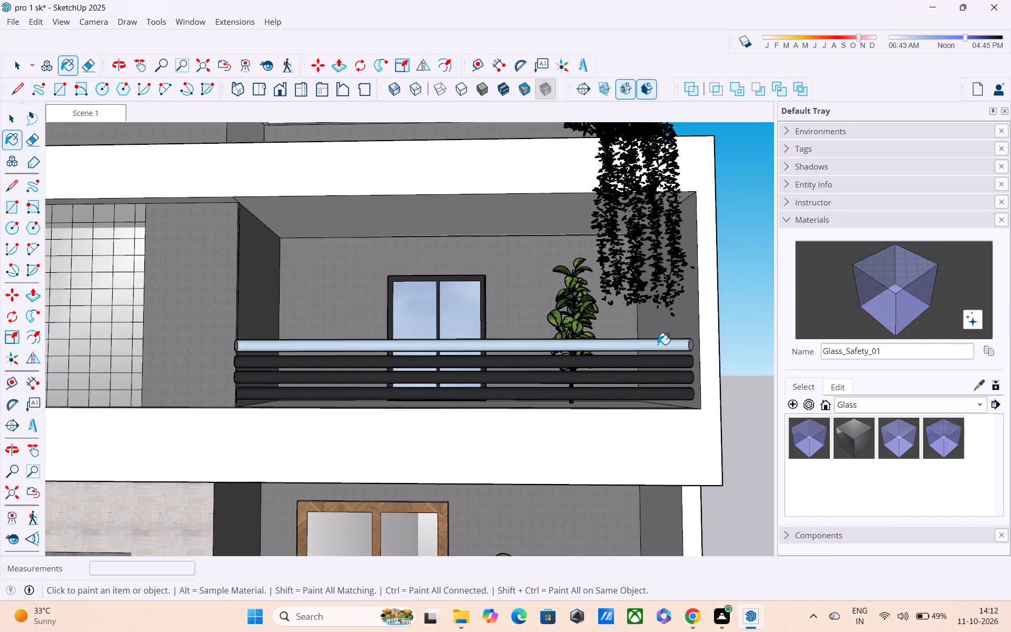
click(654, 364)
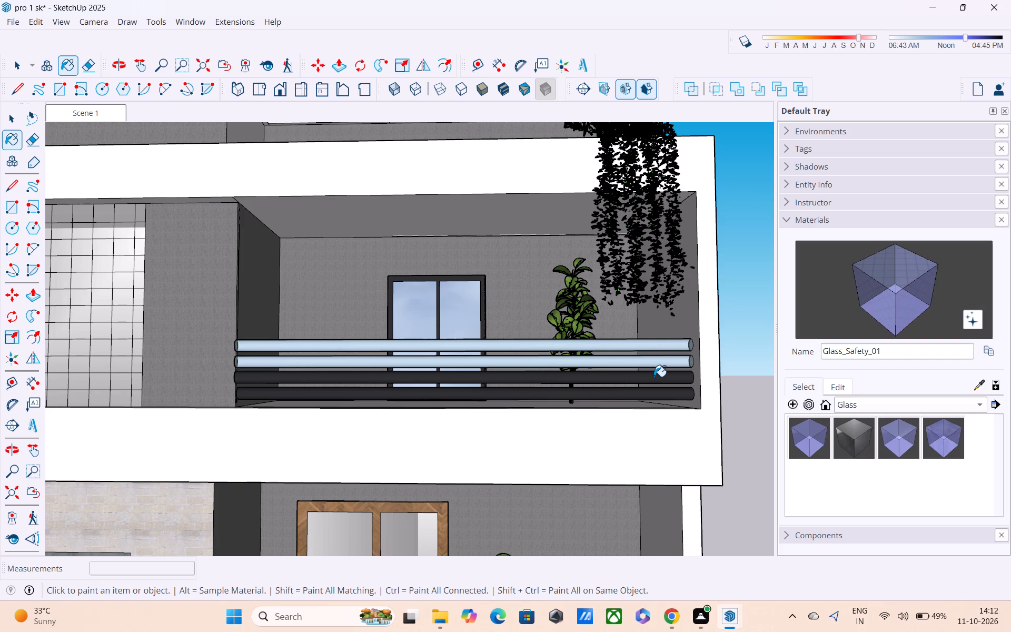
click(654, 377)
click(653, 393)
scroll(653, 393, down, 3)
middle_drag(653, 403, 654, 412)
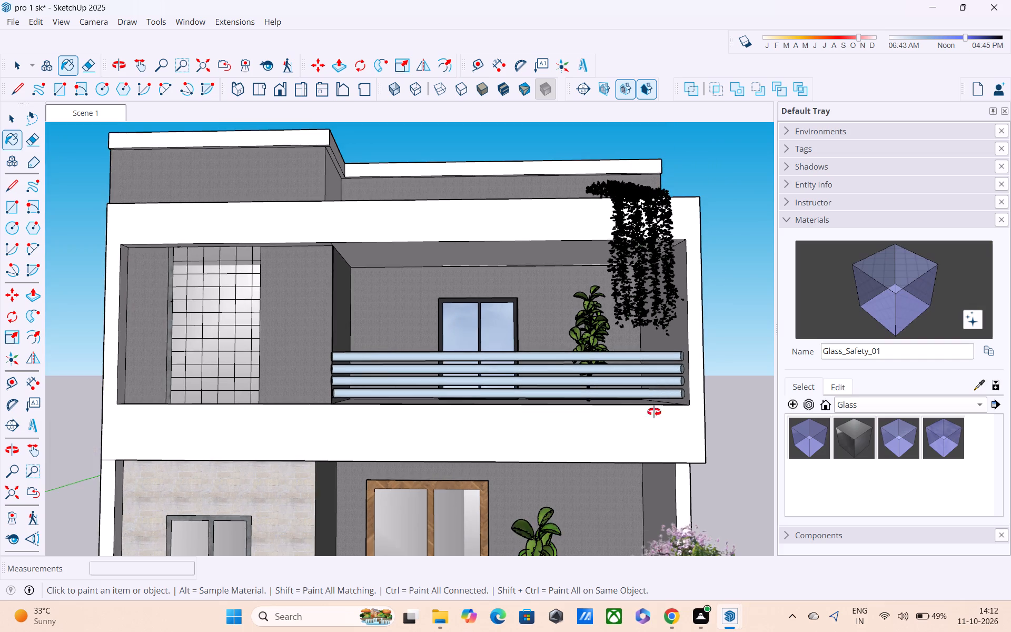
middle_drag(654, 412, 663, 450)
scroll(663, 450, down, 4)
key(Escape)
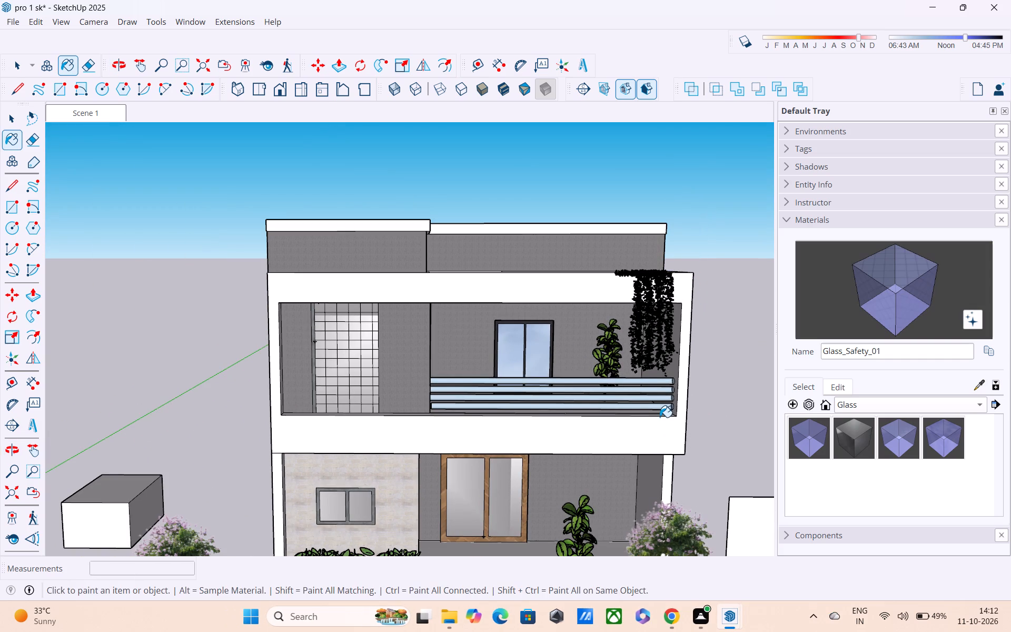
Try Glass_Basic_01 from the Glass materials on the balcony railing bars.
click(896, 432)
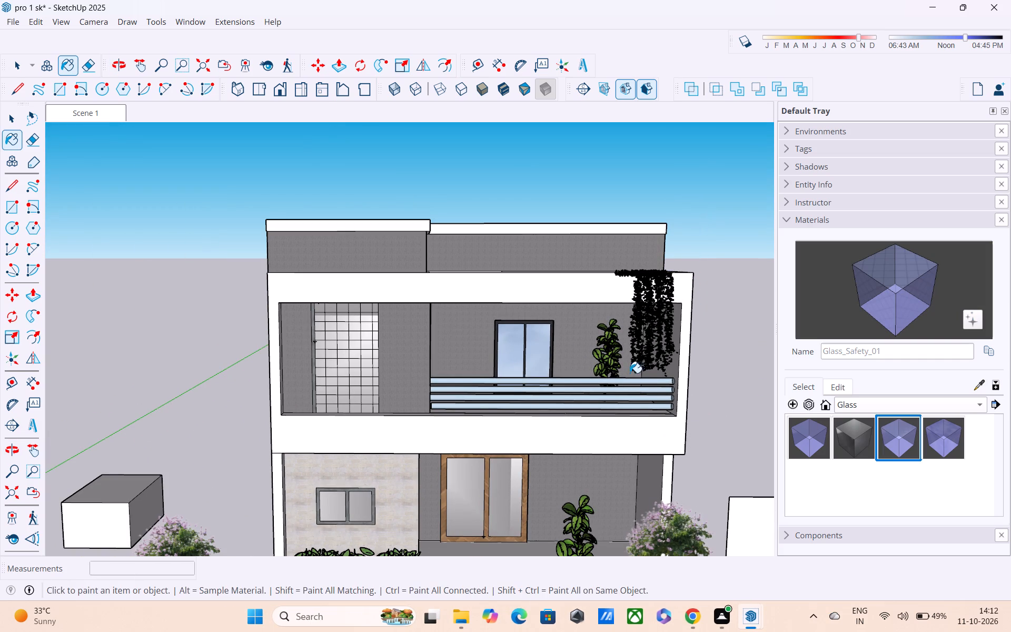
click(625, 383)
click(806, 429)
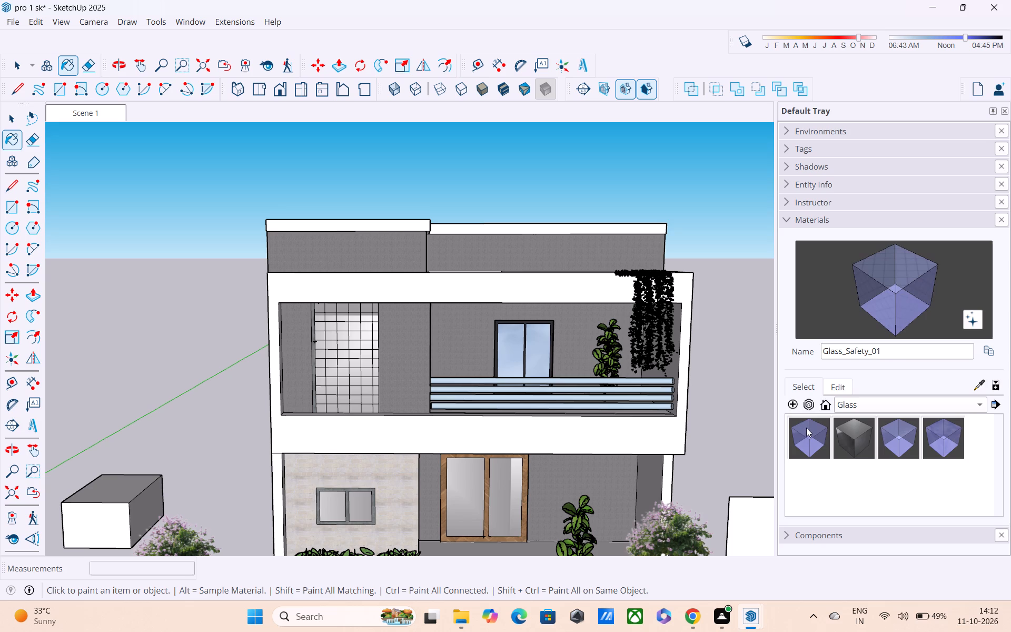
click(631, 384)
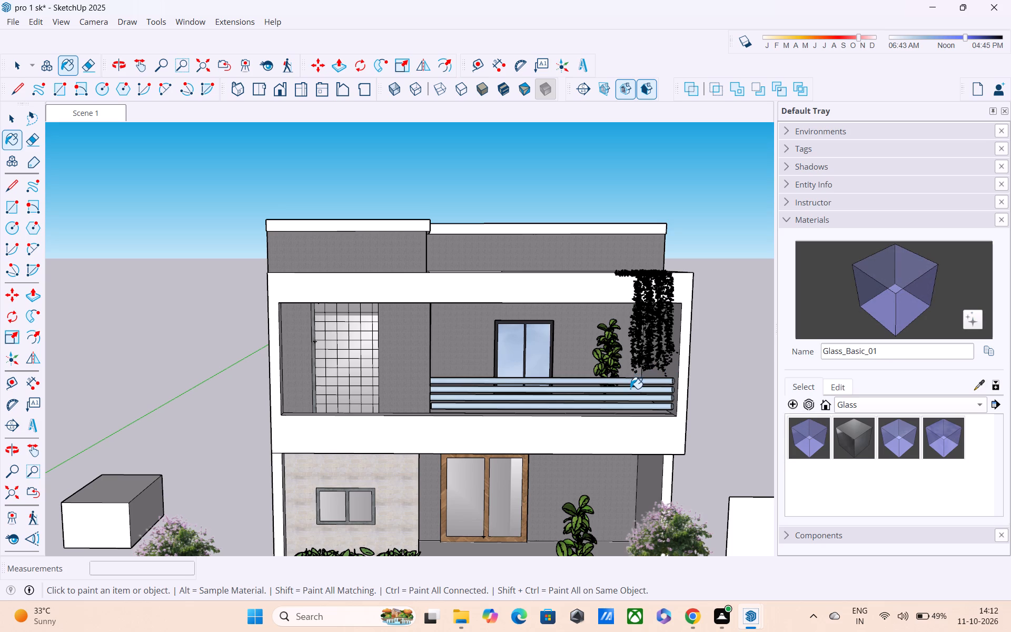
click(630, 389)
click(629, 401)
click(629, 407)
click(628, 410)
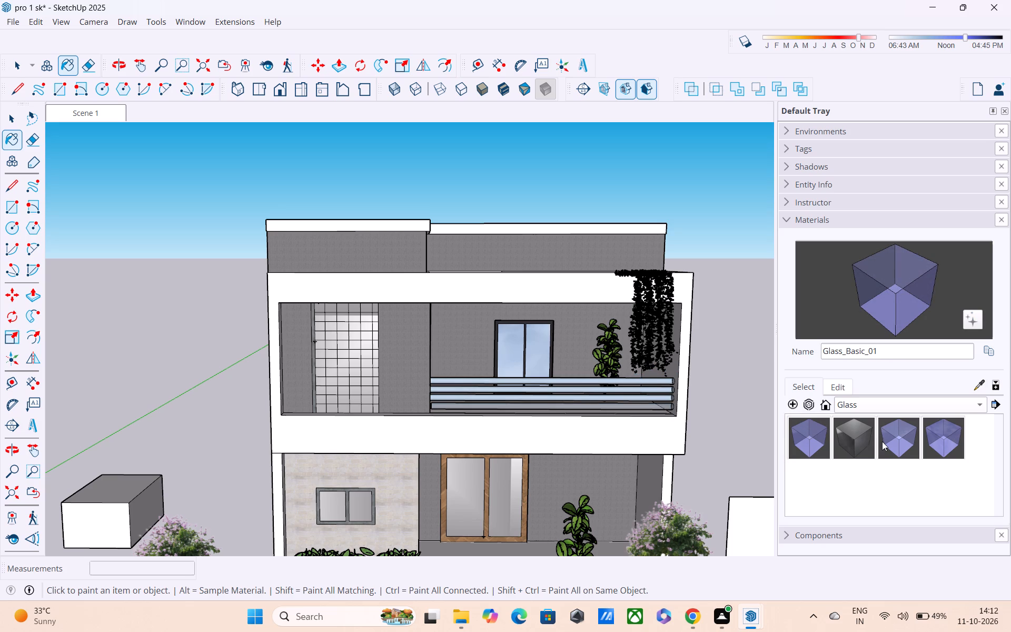
Paint all four balcony railing bars with Glass_Mirror_01 from the Glass materials.
click(849, 427)
click(657, 383)
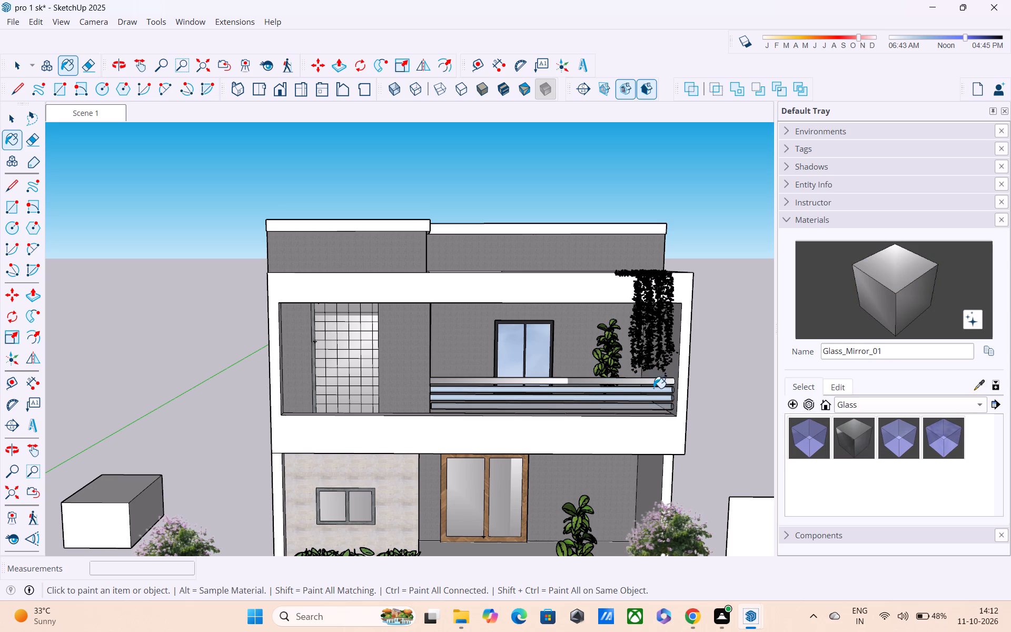
click(653, 390)
click(648, 401)
click(647, 408)
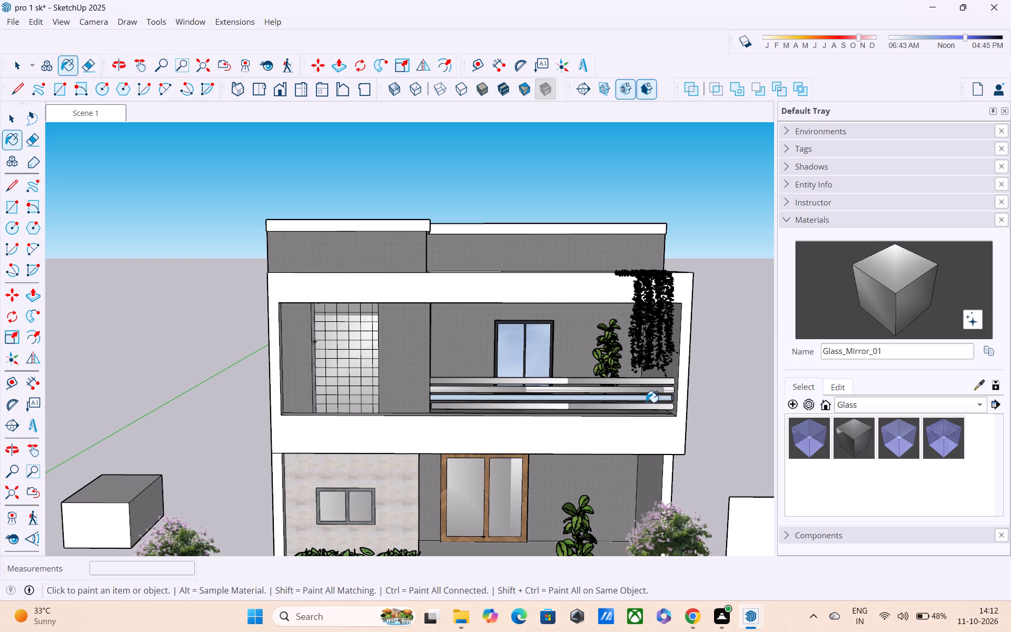
click(646, 402)
click(646, 400)
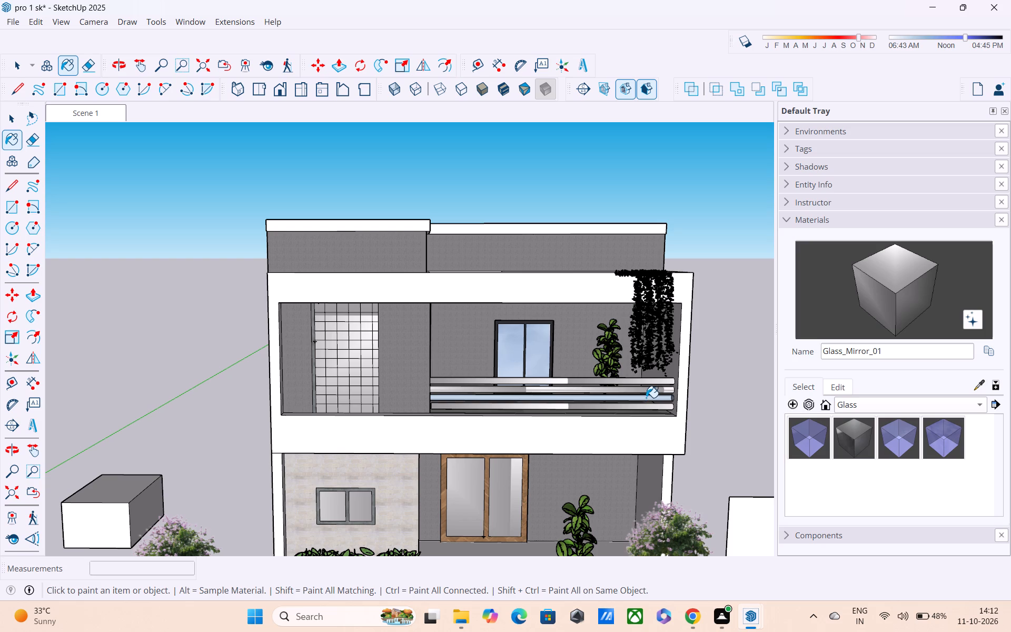
click(646, 398)
Examine the whole front of the house, including the balcony railing and the plants, from several angles and distances.
scroll(646, 397, up, 2)
scroll(646, 397, down, 4)
middle_drag(645, 398, 640, 380)
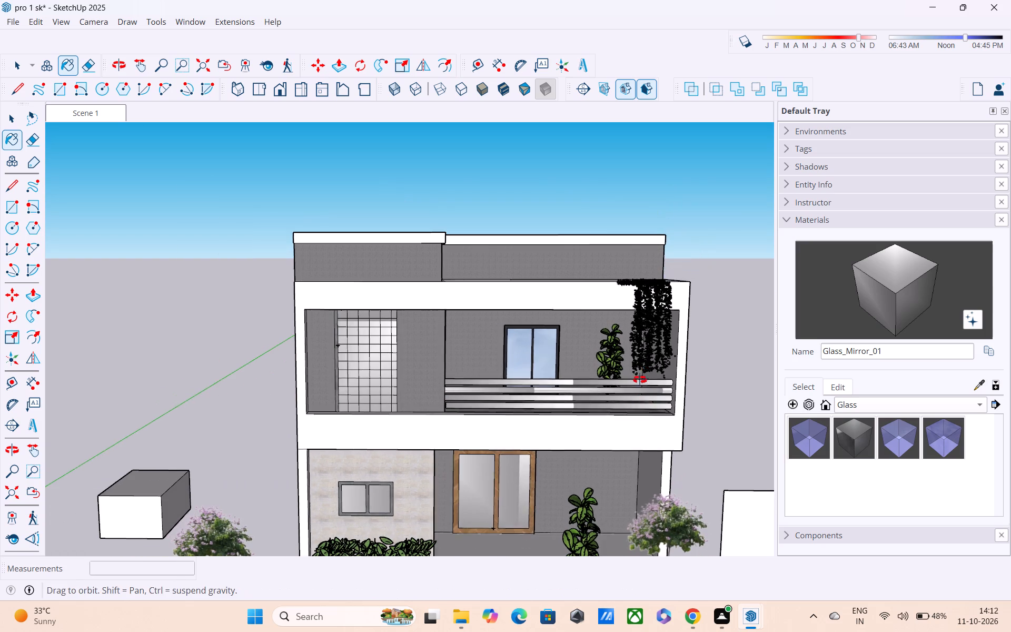
middle_drag(640, 380, 637, 344)
scroll(636, 343, down, 3)
shift+middle_drag(633, 382, 633, 355)
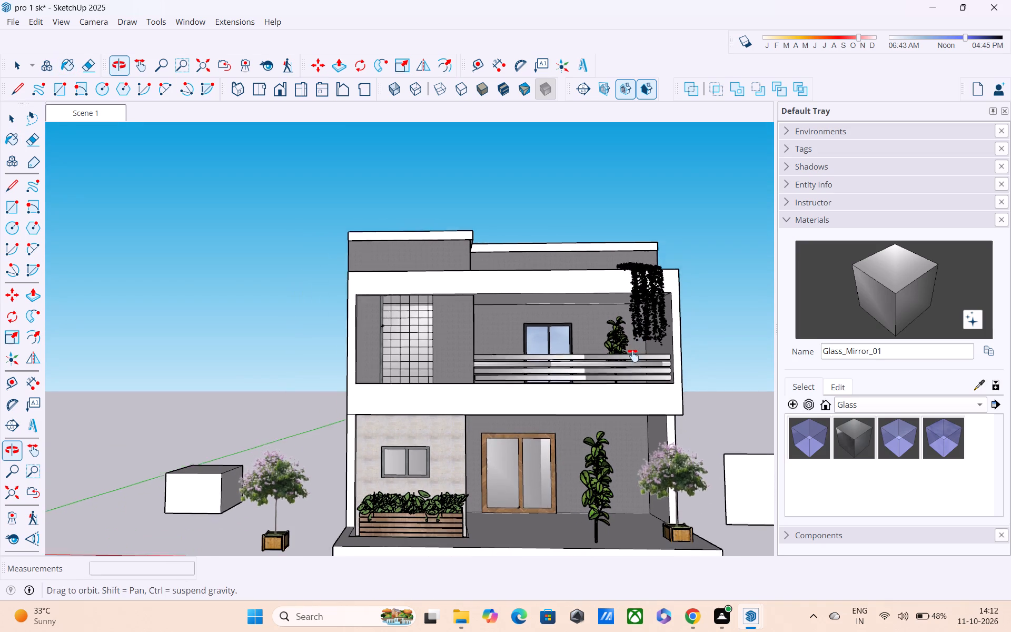
shift+middle_drag(633, 355, 633, 376)
scroll(633, 376, down, 3)
middle_drag(633, 377, 639, 429)
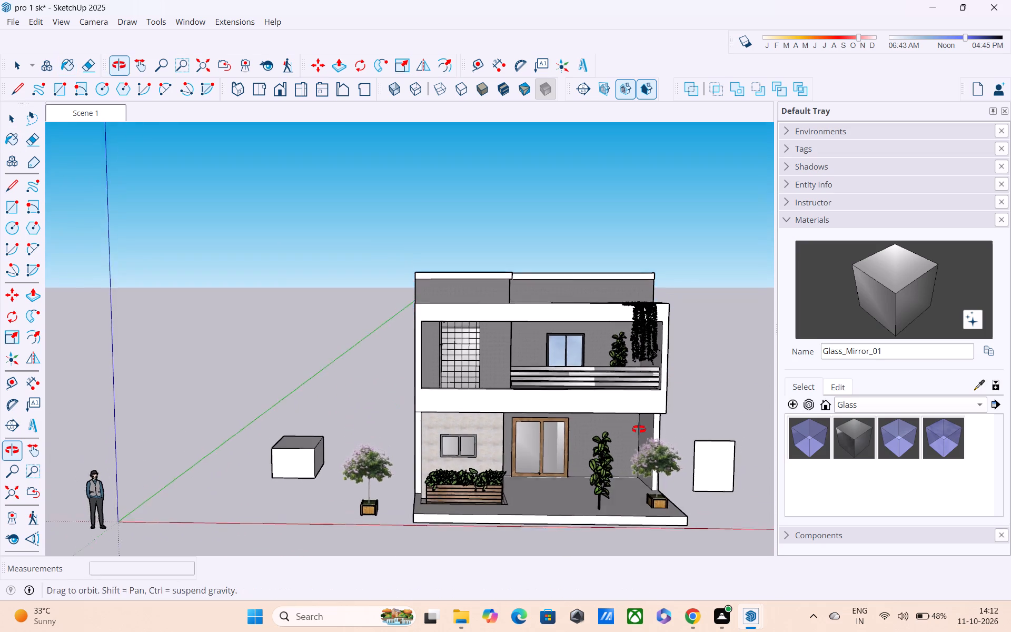
middle_drag(639, 429, 639, 431)
key(Escape)
scroll(650, 400, down, 2)
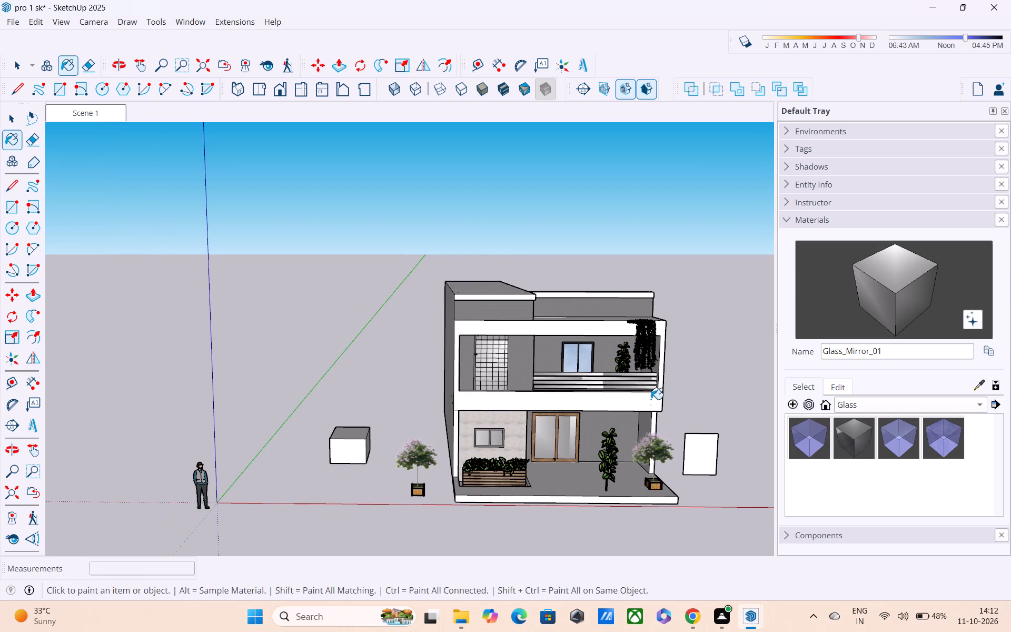
middle_drag(651, 399, 608, 370)
scroll(608, 370, up, 1)
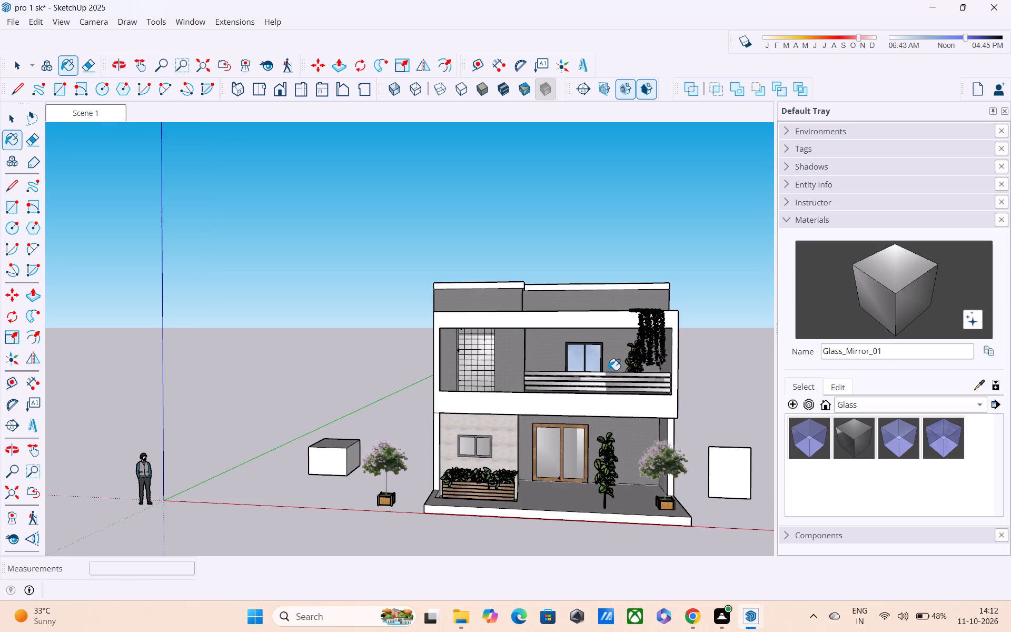
scroll(610, 373, down, 2)
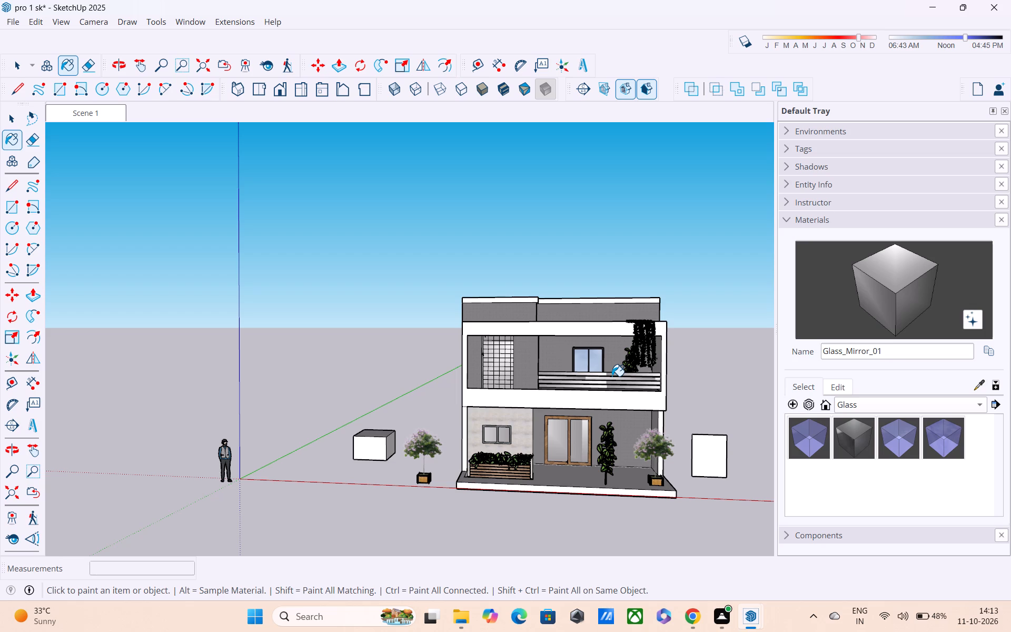
scroll(708, 515, up, 2)
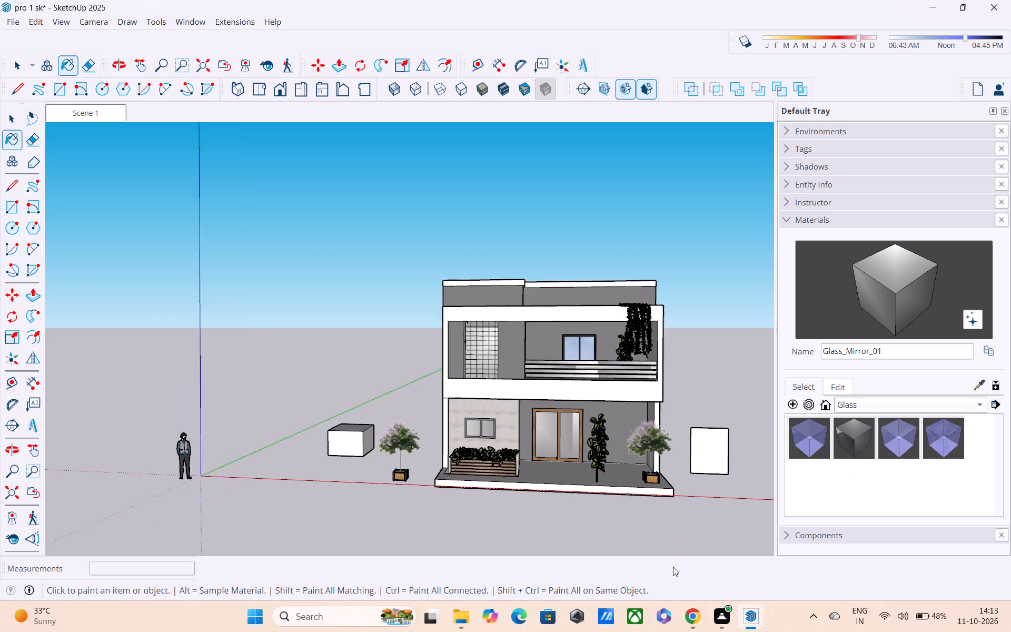
scroll(669, 539, up, 2)
Delete the tall leafy plant beside the porch door and the potted flowering tree standing on the open ground beside the house.
key(Escape)
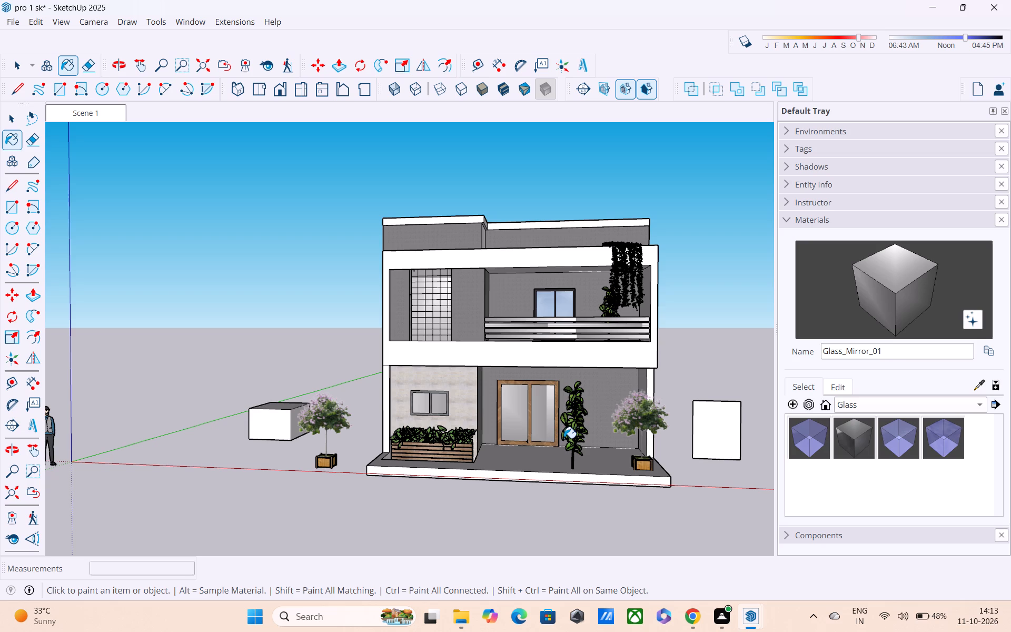
key(space)
click(568, 434)
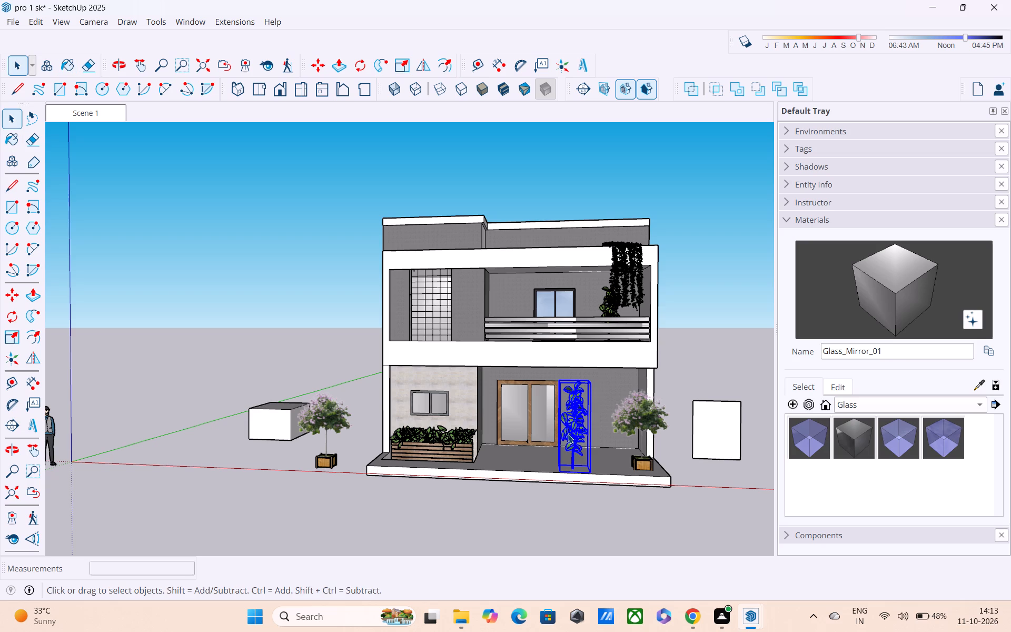
key(Delete)
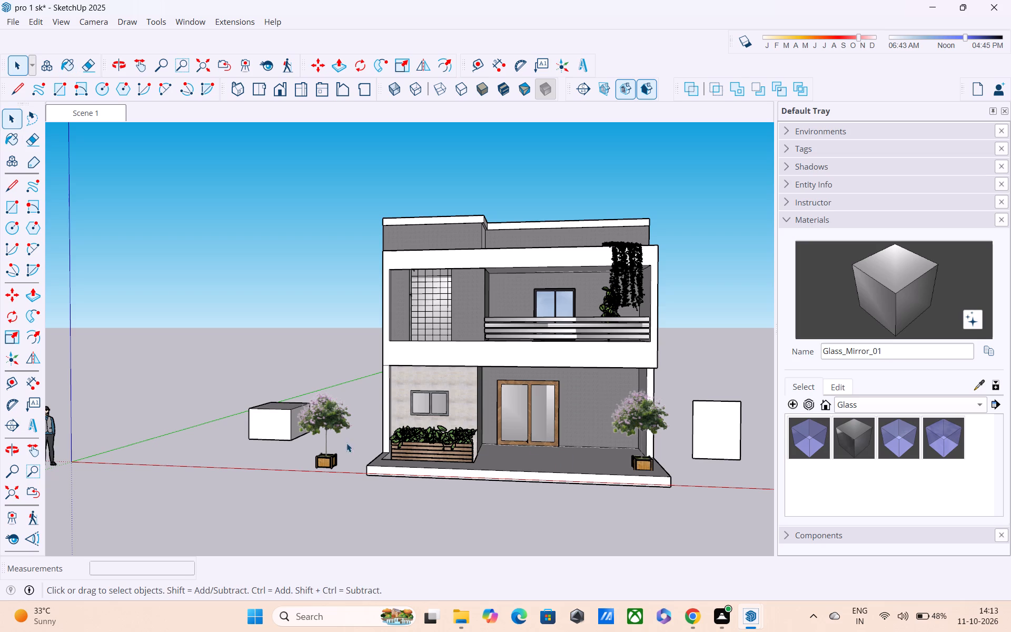
click(334, 415)
key(Delete)
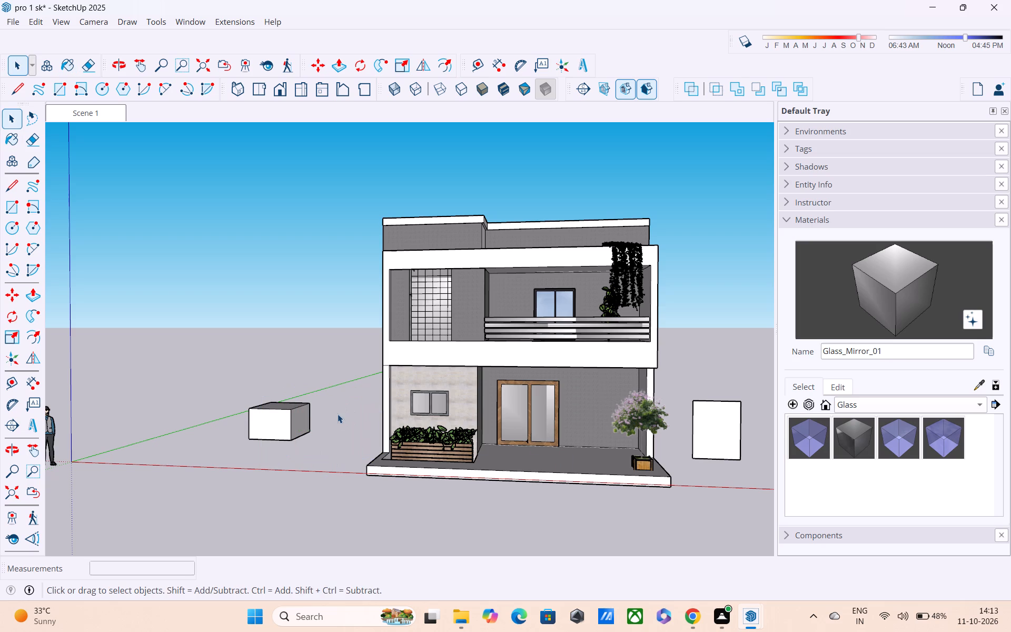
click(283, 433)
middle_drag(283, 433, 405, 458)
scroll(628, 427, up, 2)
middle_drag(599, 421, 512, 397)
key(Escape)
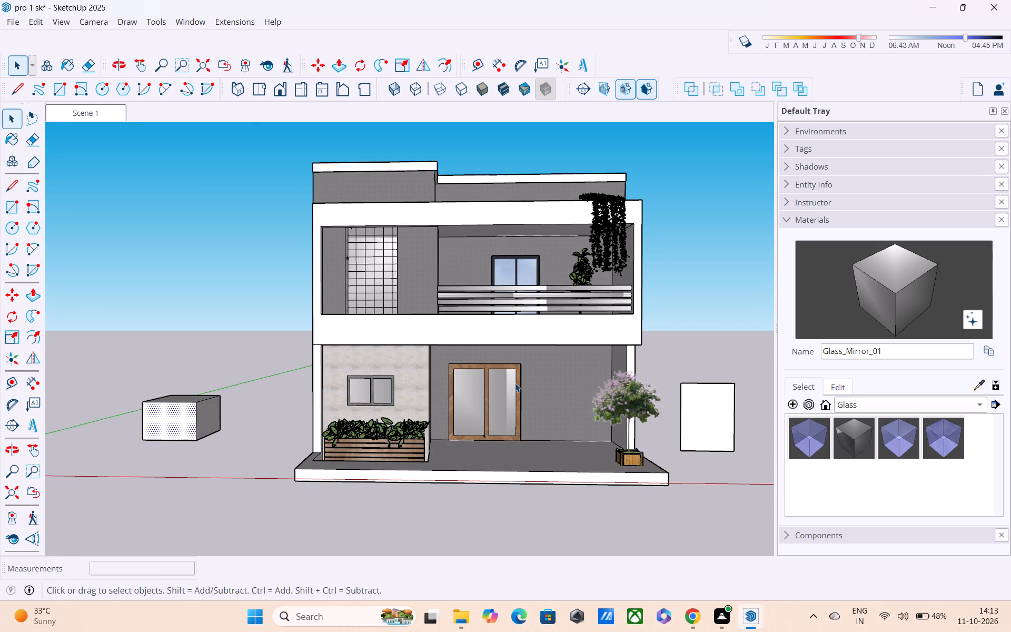
Draw a horizontal rectangle about 3' 3" by 10" on the porch back wall, between the wooden door and the flowering tree.
scroll(582, 388, up, 6)
middle_drag(582, 388, 577, 354)
scroll(582, 388, up, 1)
key(r)
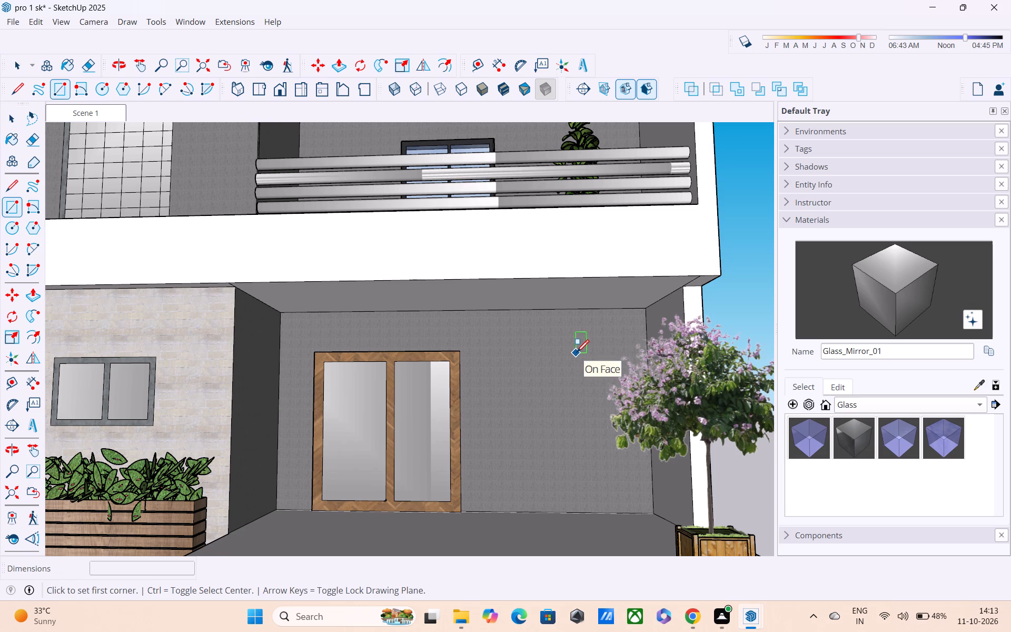
click(527, 403)
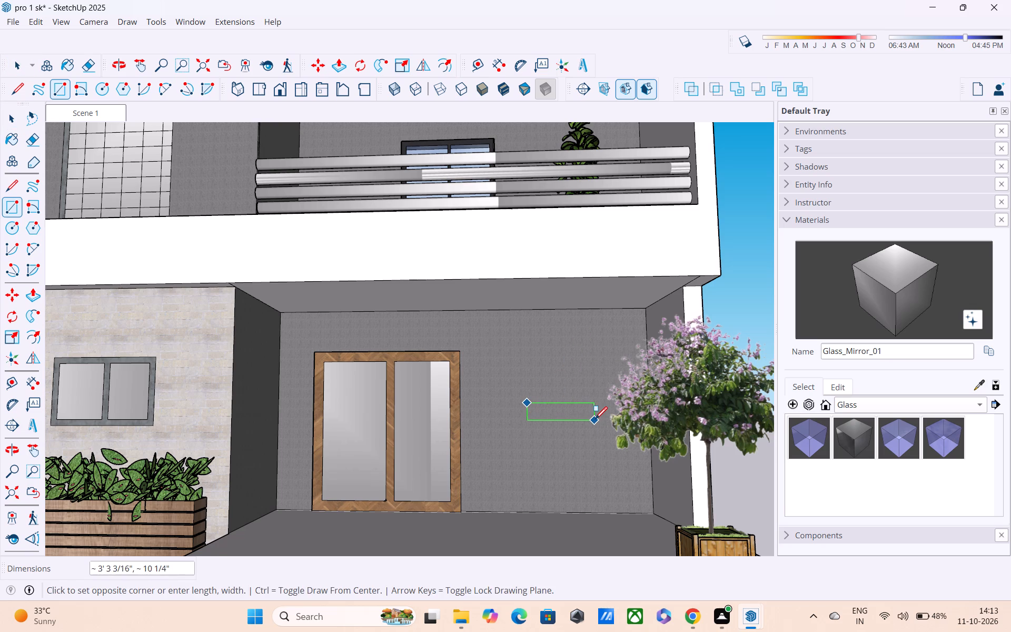
click(595, 420)
Push/Pull the small wall rectangle outward about 2' 10" into a projecting block.
key(p)
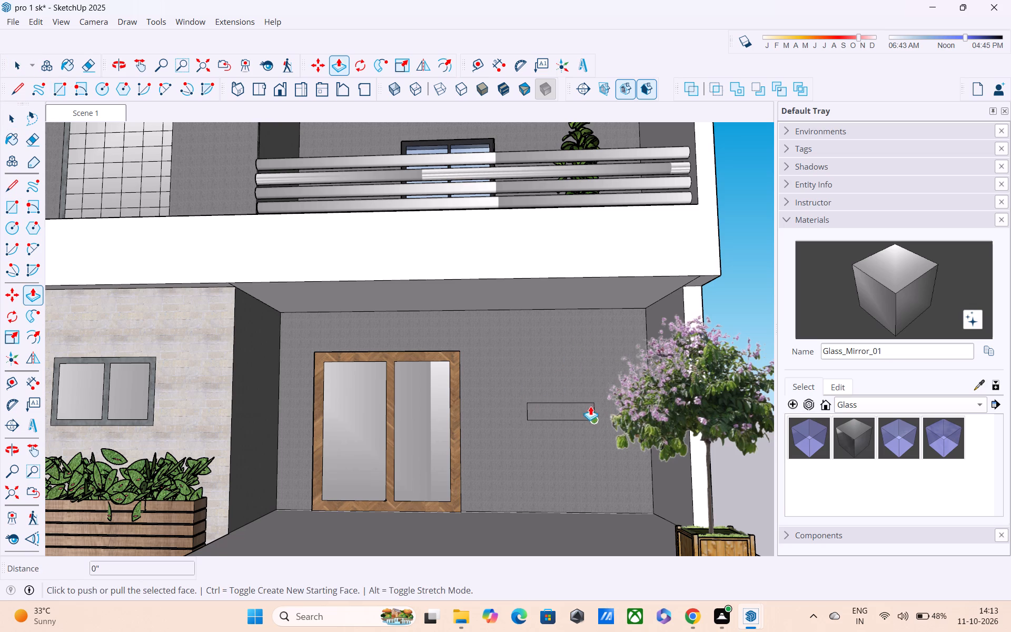
key(Escape)
key(p)
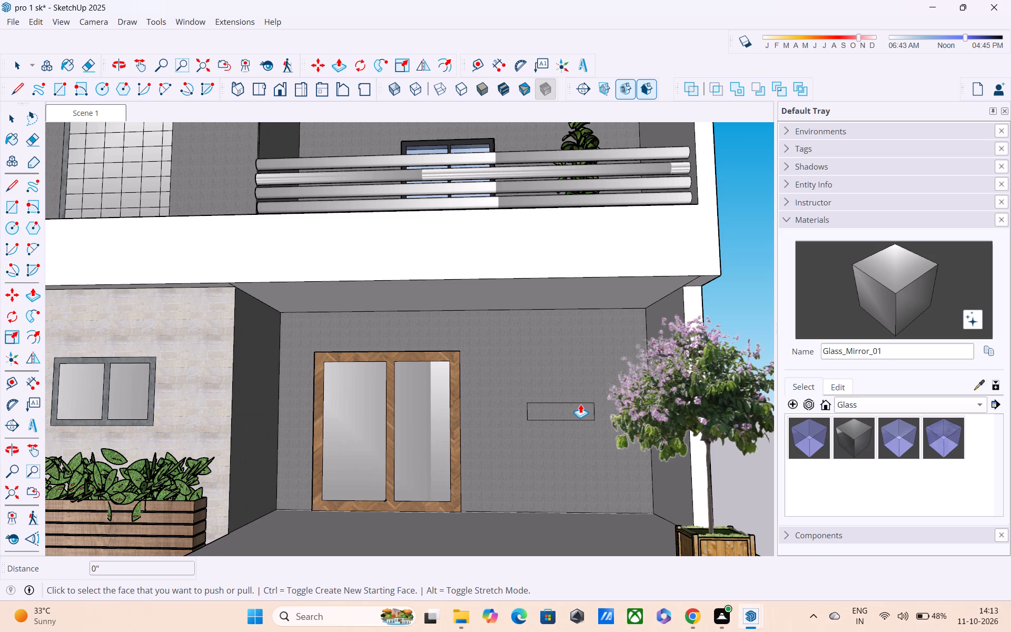
click(580, 404)
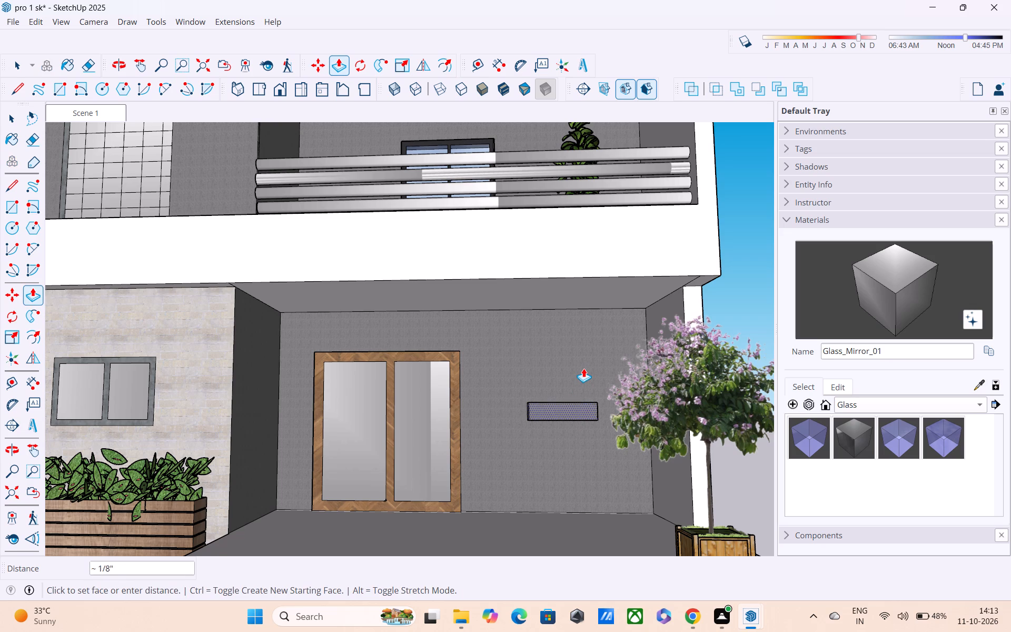
middle_drag(586, 362, 551, 421)
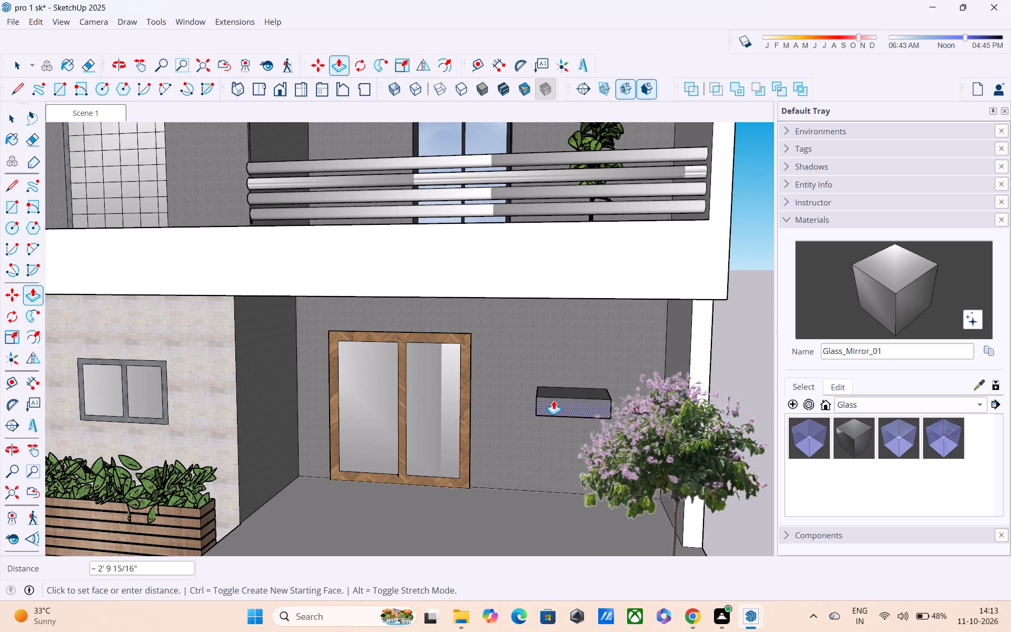
click(553, 400)
Draw a diagonal line about 1' 1" long across the front corner of the block's top face nearest the door.
middle_drag(558, 394, 557, 437)
scroll(563, 410, up, 3)
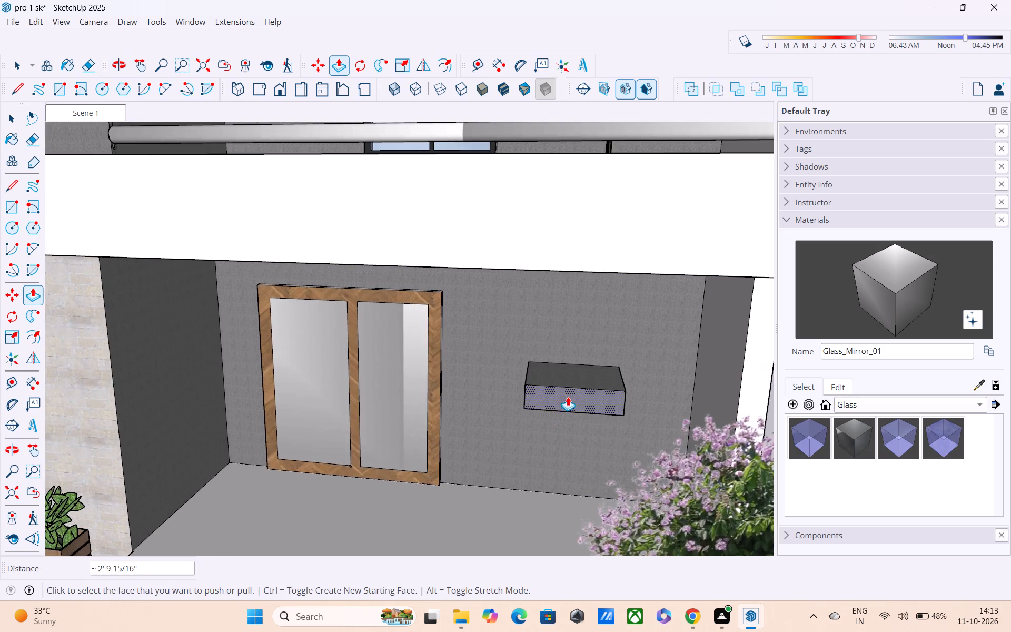
scroll(570, 389, up, 3)
middle_drag(570, 389, 570, 419)
scroll(571, 398, up, 6)
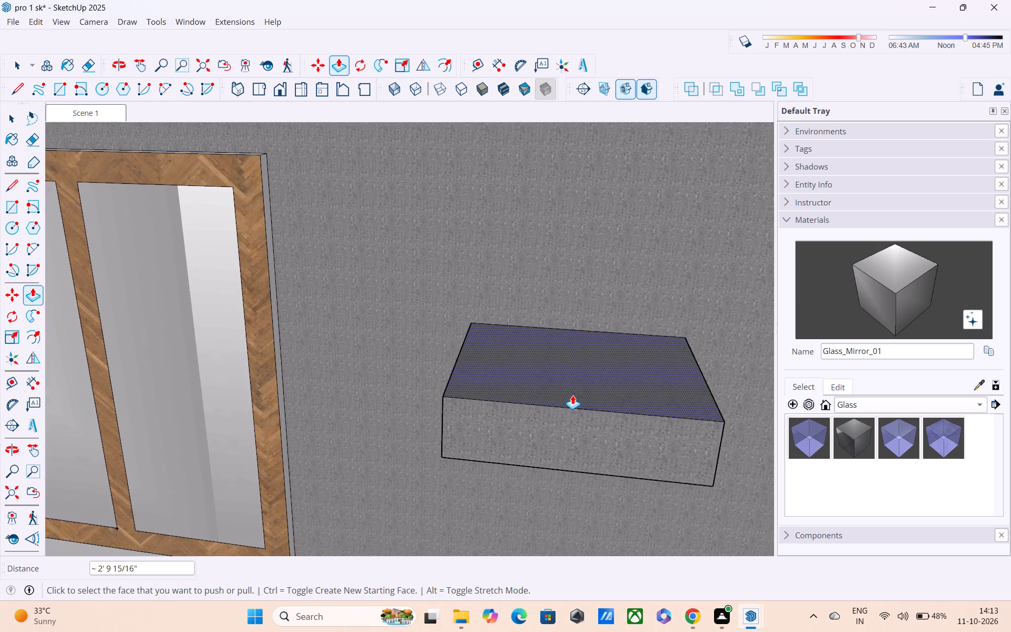
scroll(572, 395, up, 2)
key(Escape)
key(l)
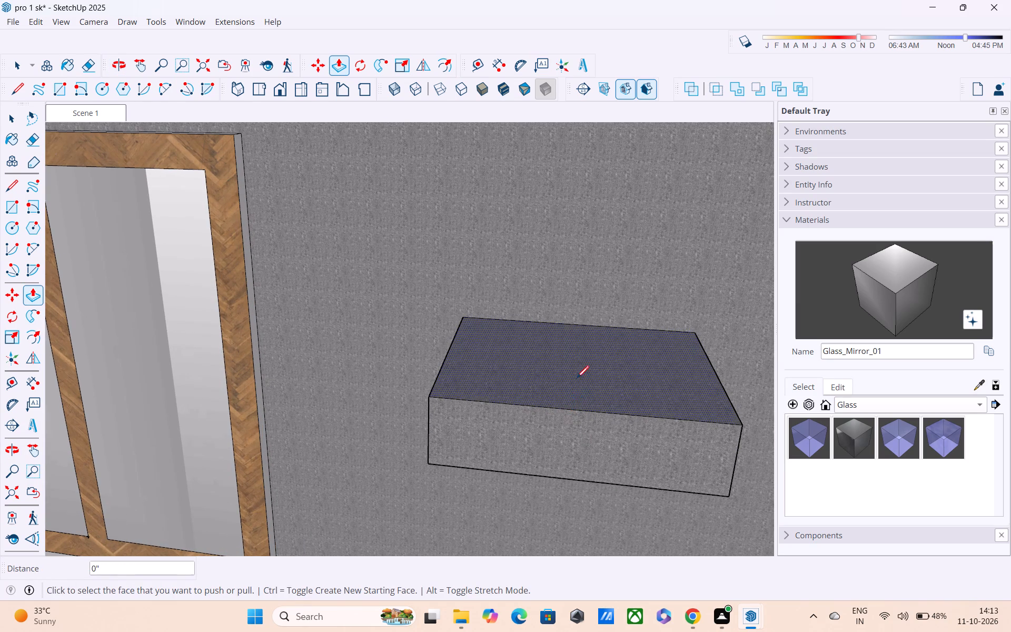
click(440, 361)
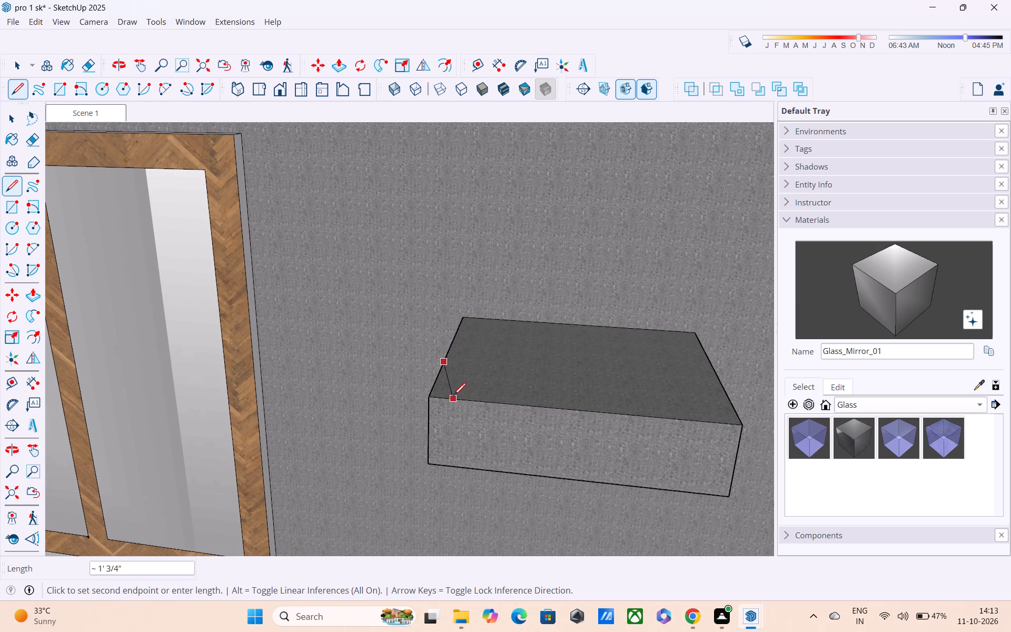
click(453, 397)
Draw a line about 3' along the top face's wall edge and a 2' 10" wall-to-front line near the end away from the door.
click(482, 316)
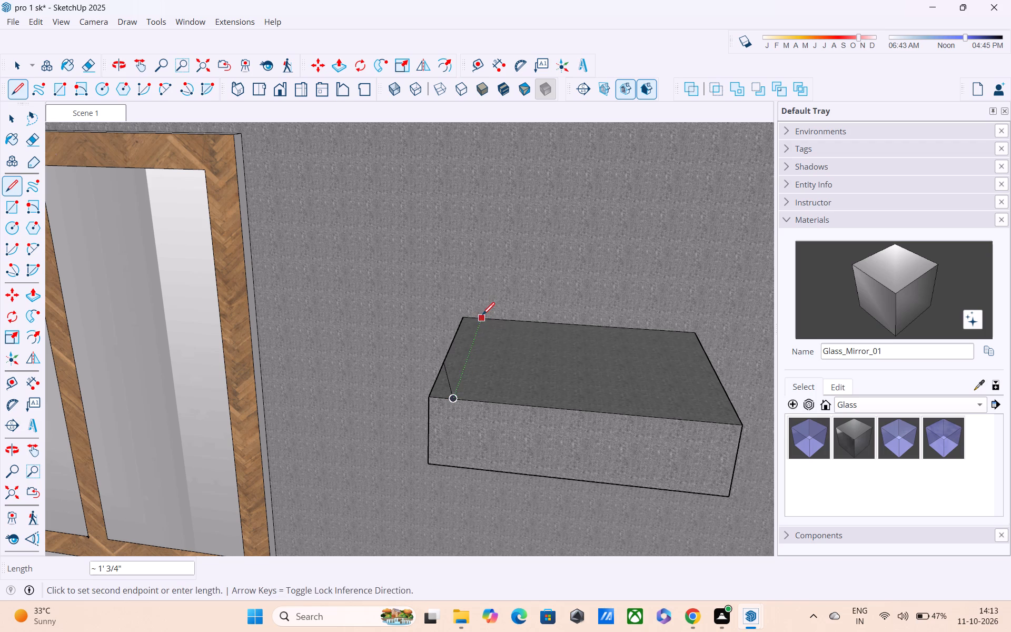
click(700, 332)
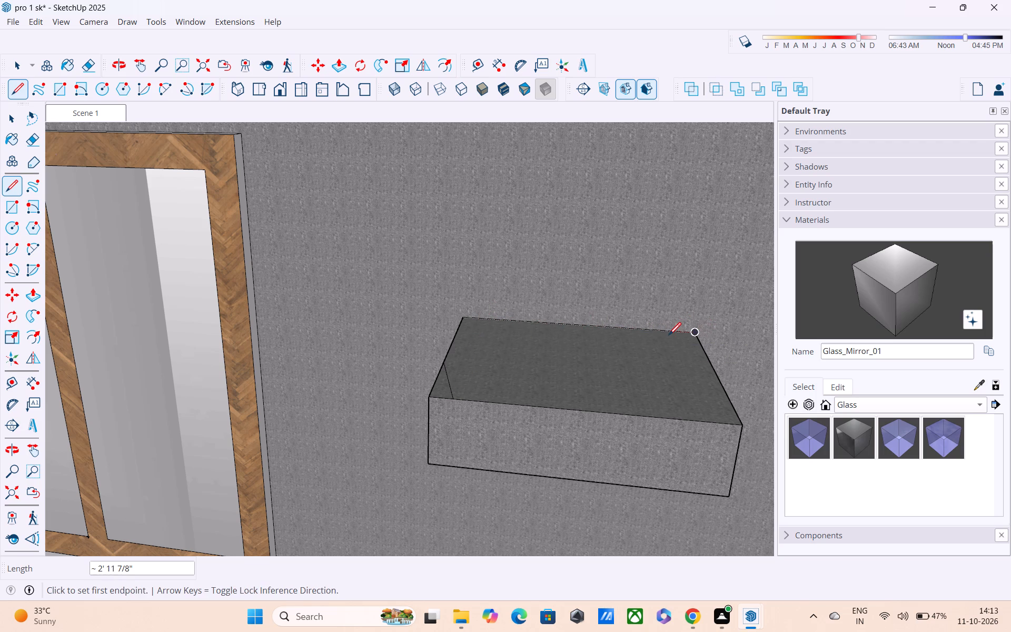
click(669, 336)
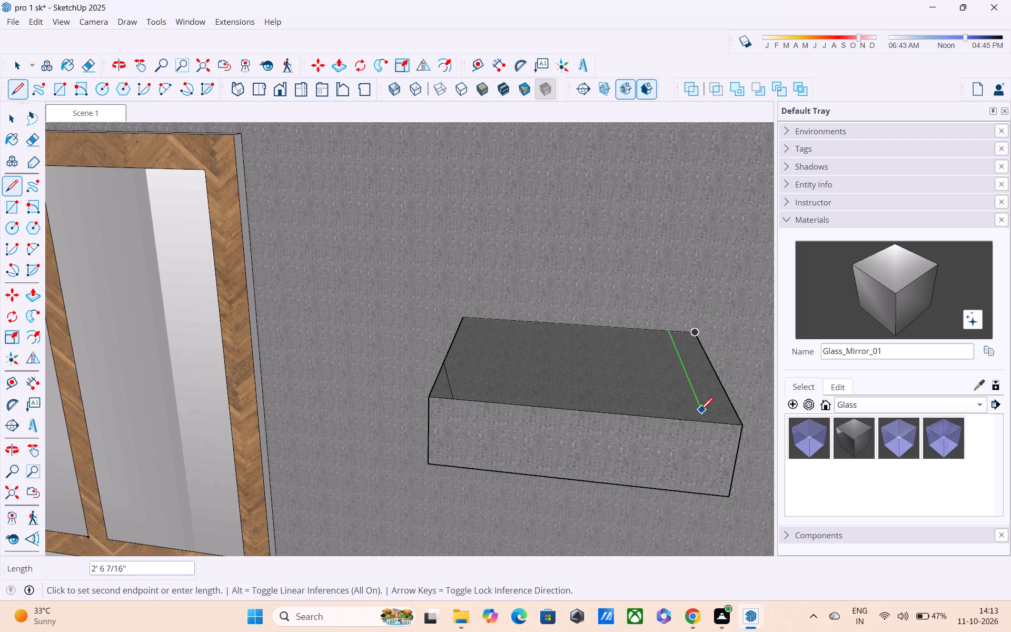
click(702, 423)
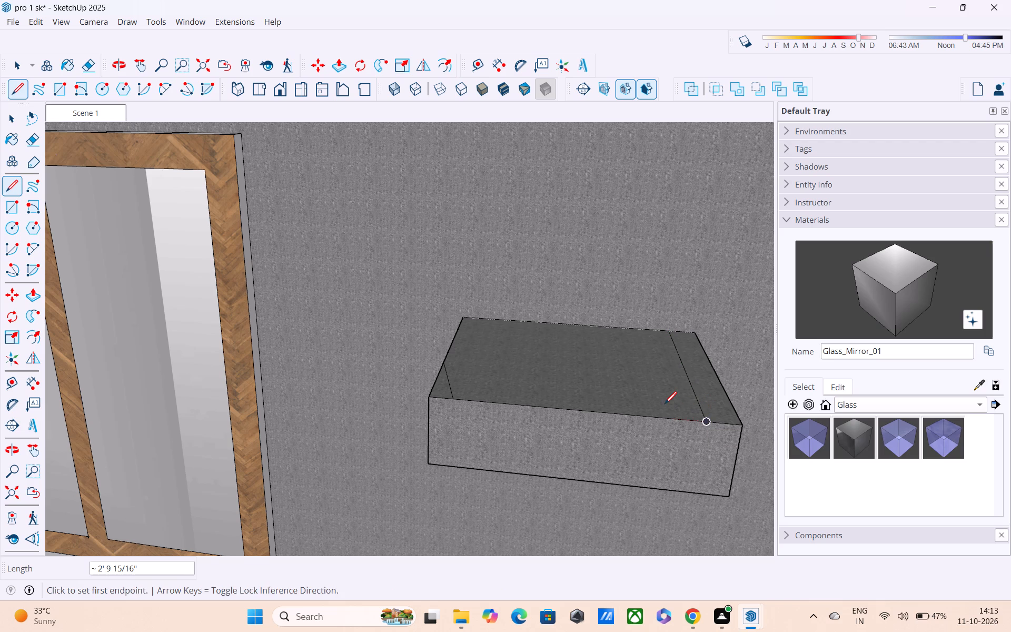
key(Escape)
Undo the lines drawn on the projecting block's top face.
scroll(475, 408, up, 2)
key(ctrl+z)
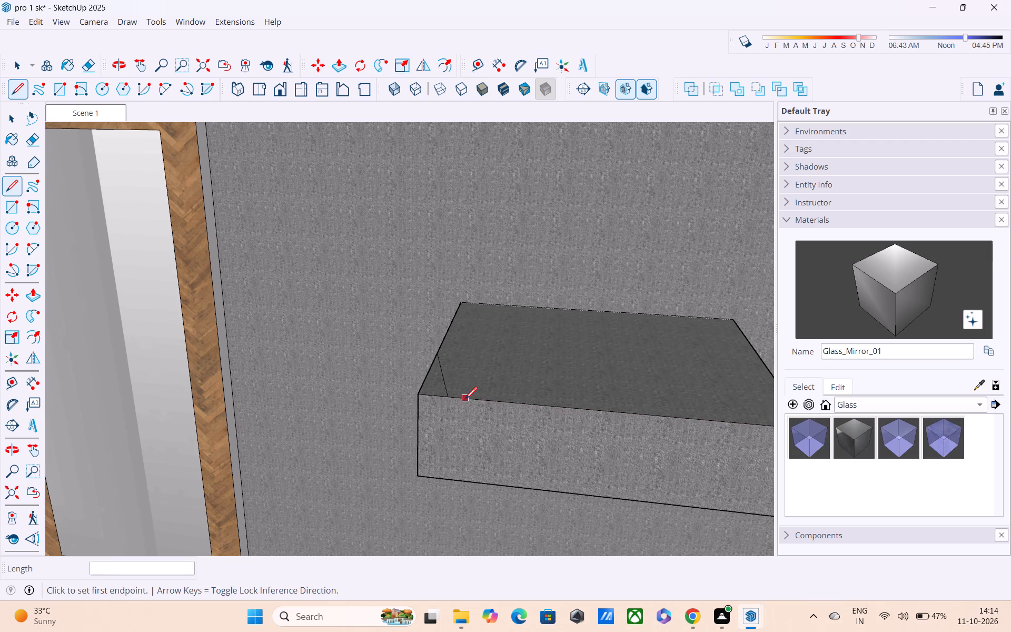
key(ctrl+z)
key(ctrl+z)
scroll(464, 399, down, 1)
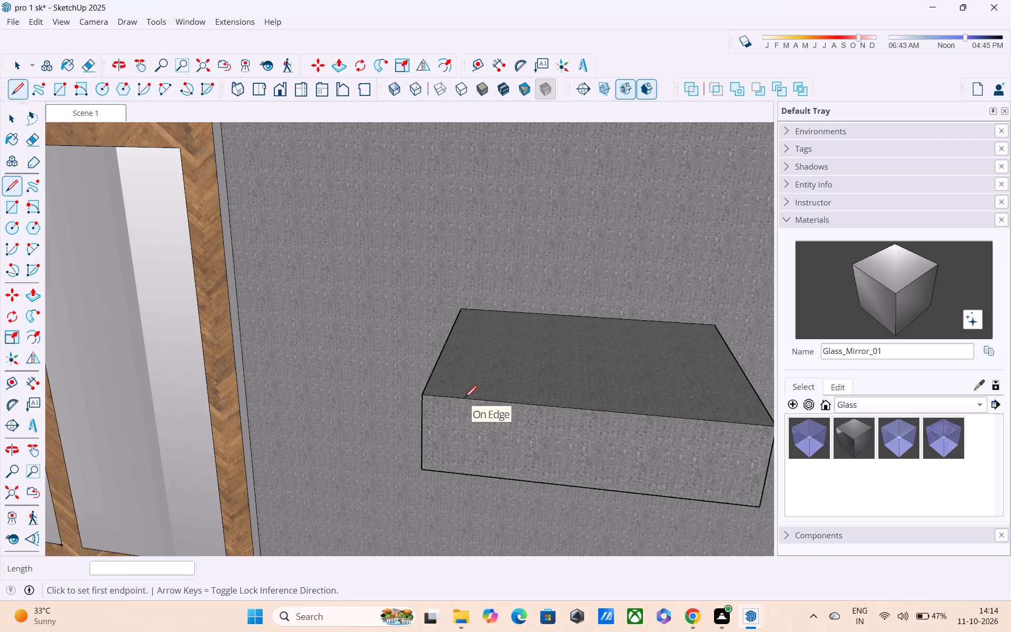
key(Escape)
Offset the outline of the projecting block's top face inward by about 4 1/2".
middle_drag(461, 383, 460, 424)
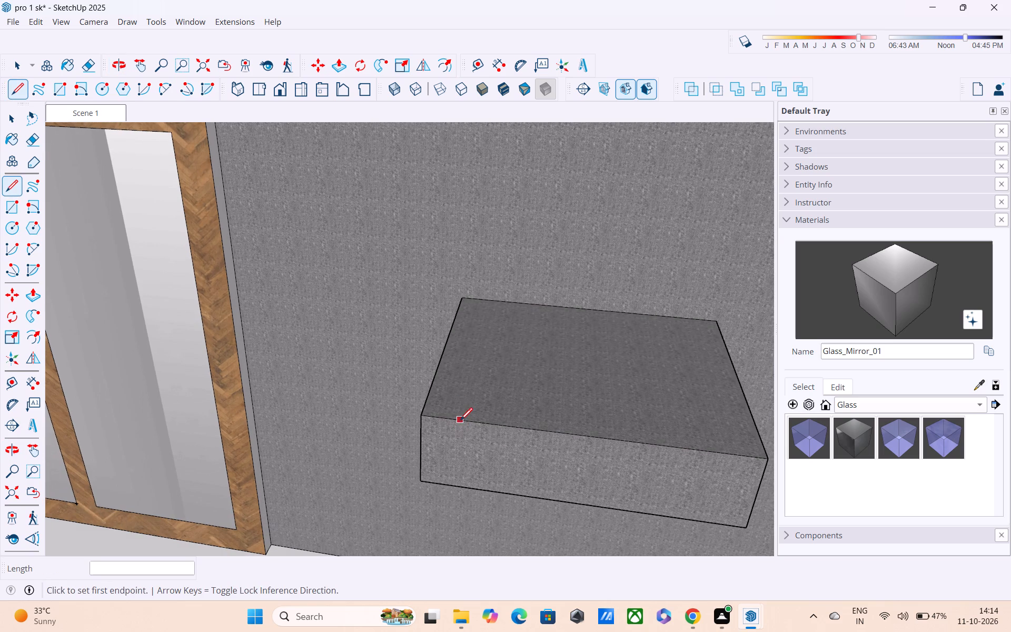
key(f)
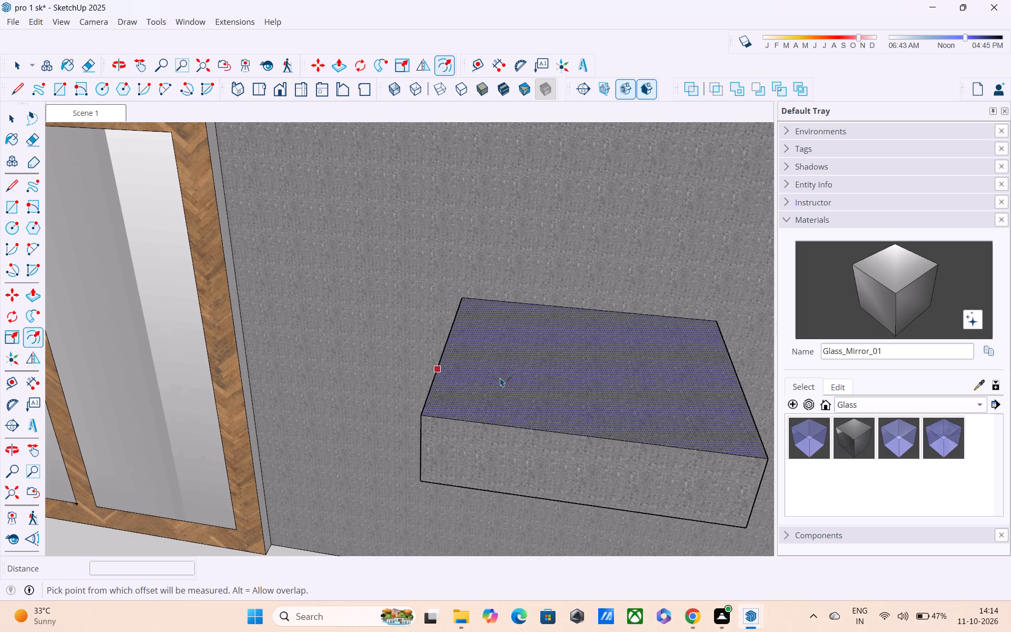
click(500, 378)
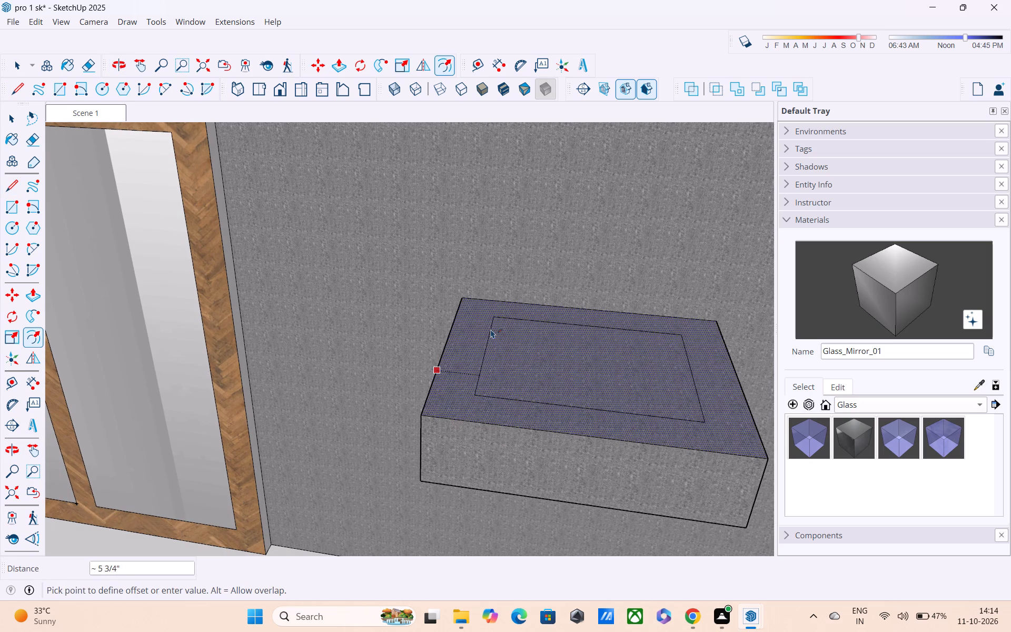
click(489, 302)
Push/Pull the inner rectangle on the block's top face down about 5 1/4" to hollow it into a planter box.
key(p)
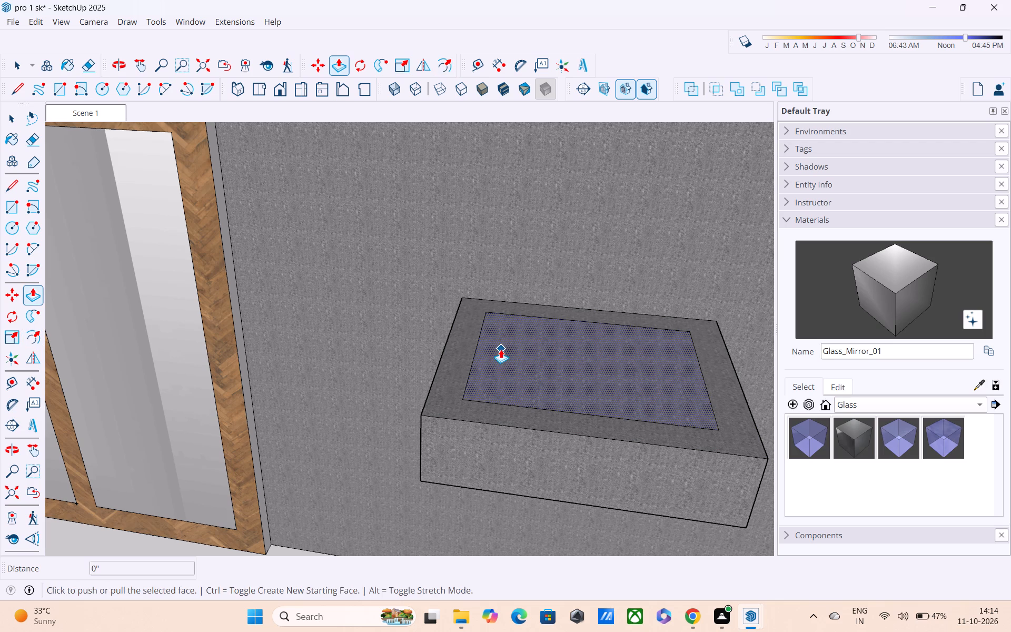
drag(523, 368, 530, 403)
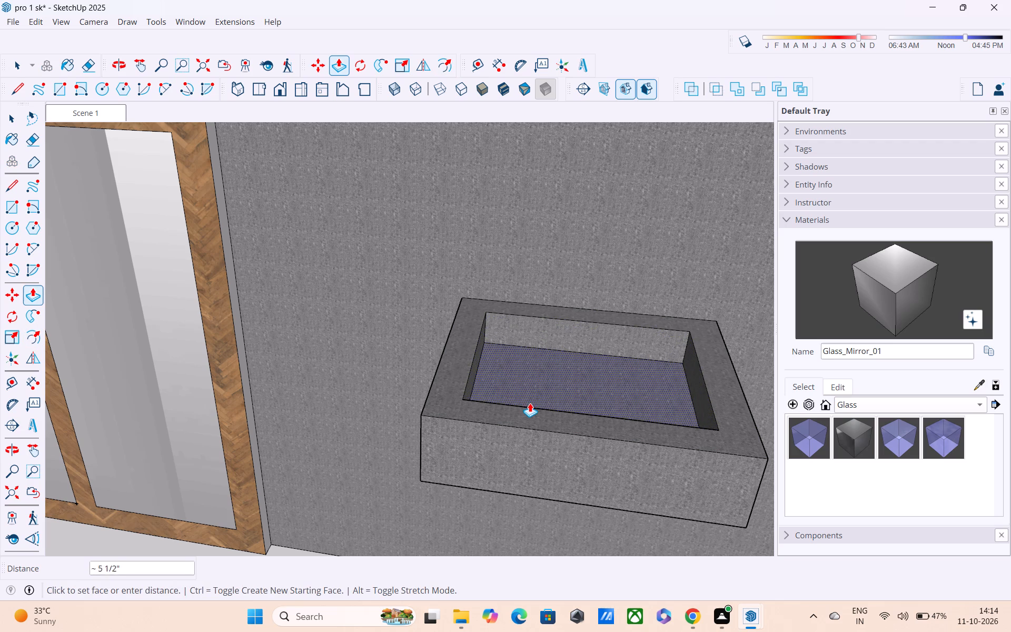
drag(530, 403, 532, 386)
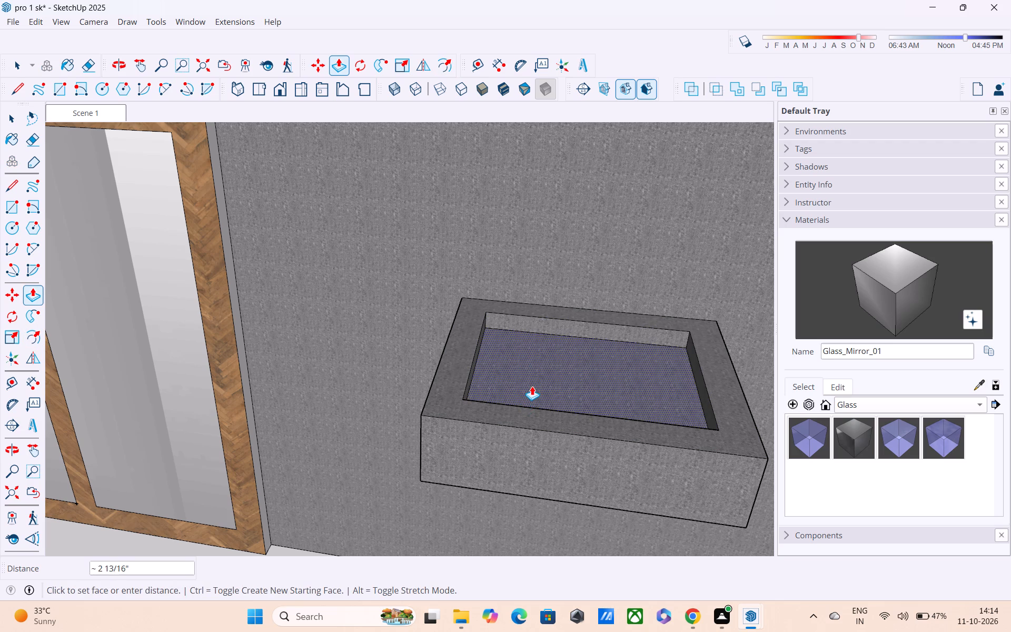
drag(532, 386, 532, 401)
scroll(532, 402, down, 1)
middle_drag(533, 403, 570, 330)
scroll(570, 330, up, 1)
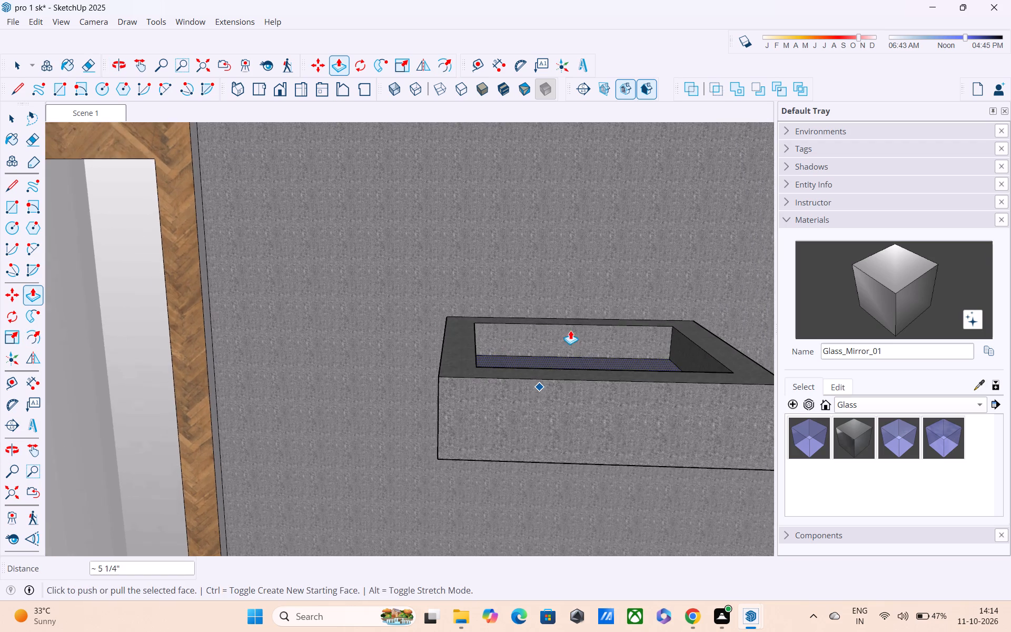
scroll(568, 346, down, 2)
key(Escape)
key(Escape)
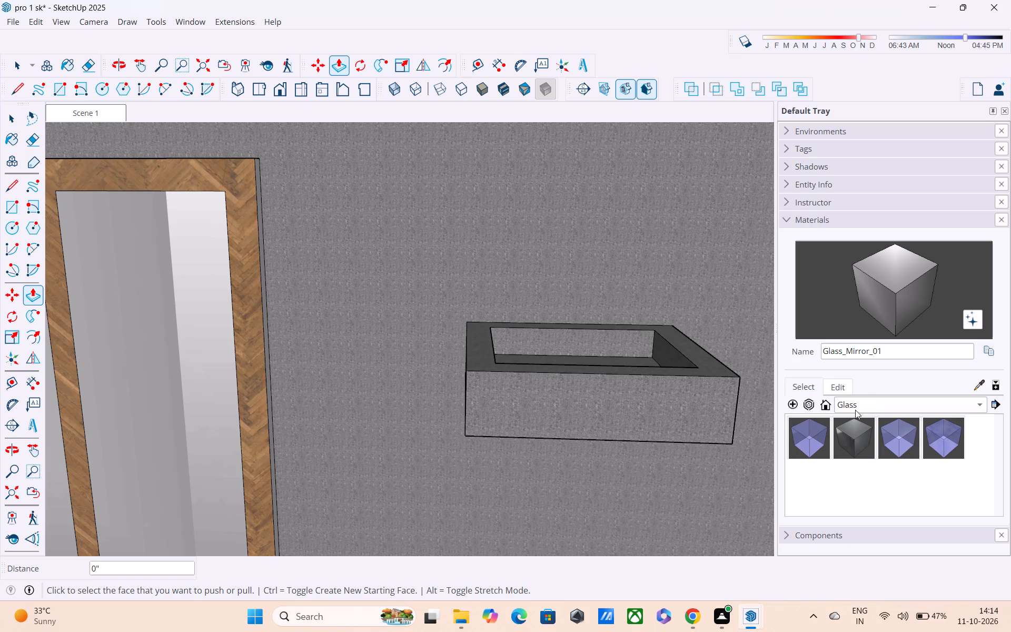
Paint the planter box's front, door-side face, top rim and recess floor with the wood material Plywood_08_1K.
click(863, 354)
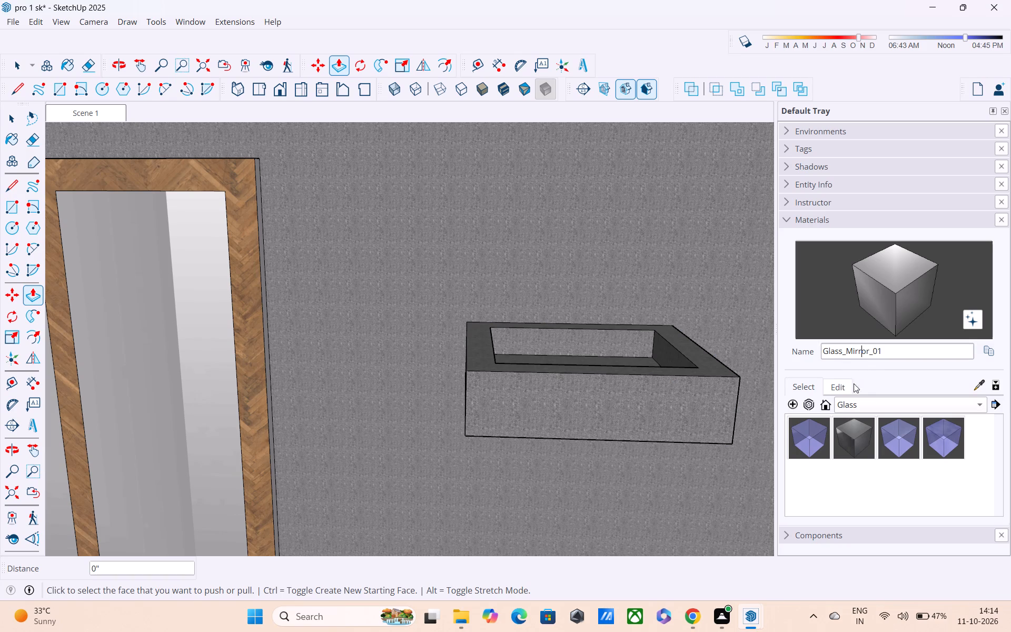
click(848, 391)
click(801, 389)
click(801, 389)
click(842, 404)
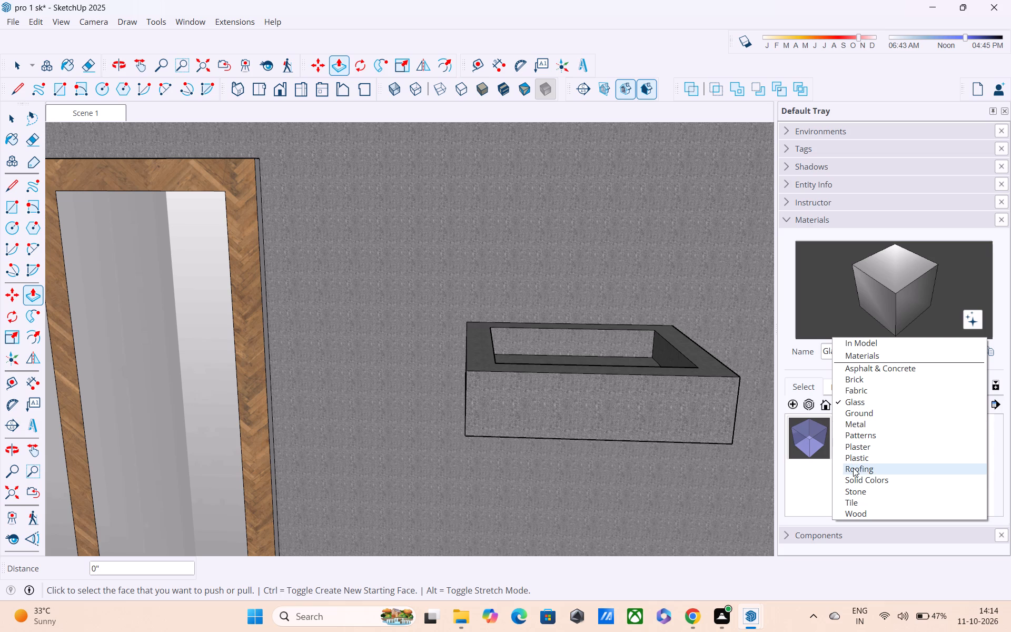
click(839, 509)
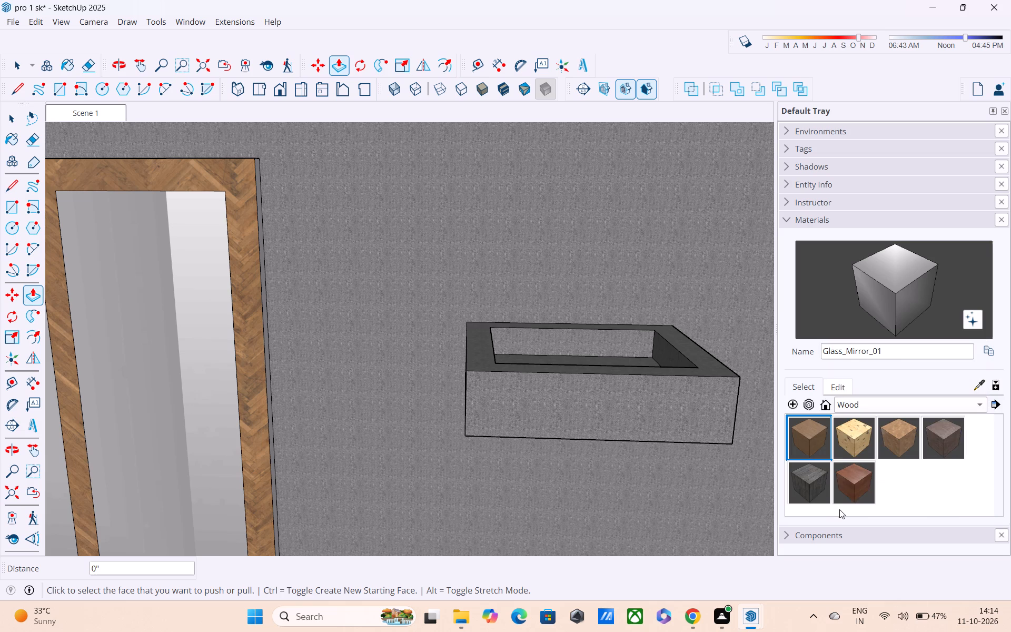
click(857, 439)
click(712, 389)
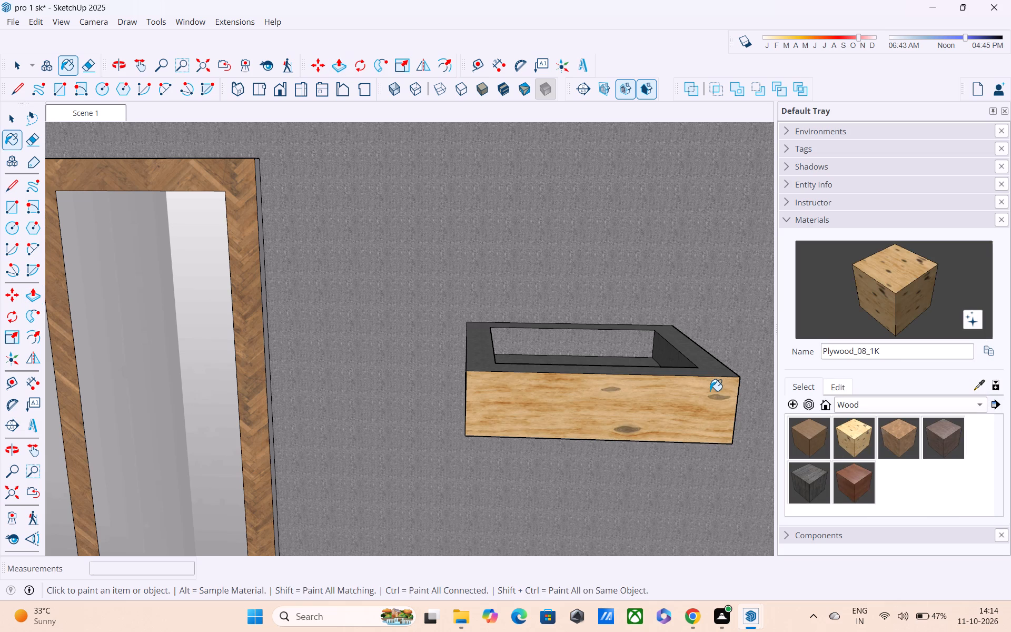
middle_drag(700, 381, 784, 403)
middle_drag(450, 388, 480, 388)
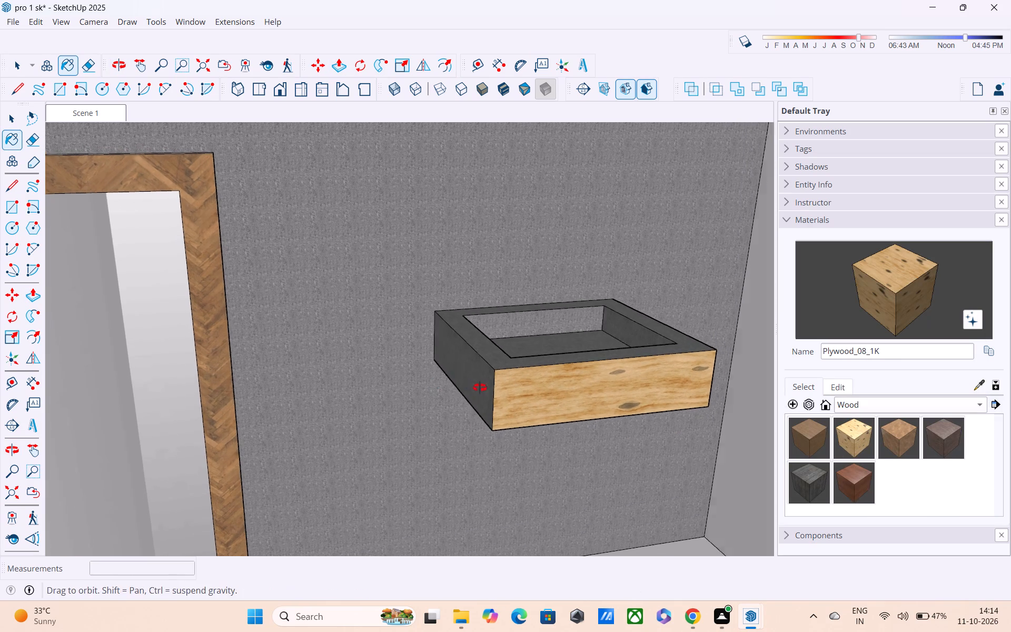
middle_drag(480, 388, 525, 382)
click(525, 380)
click(523, 351)
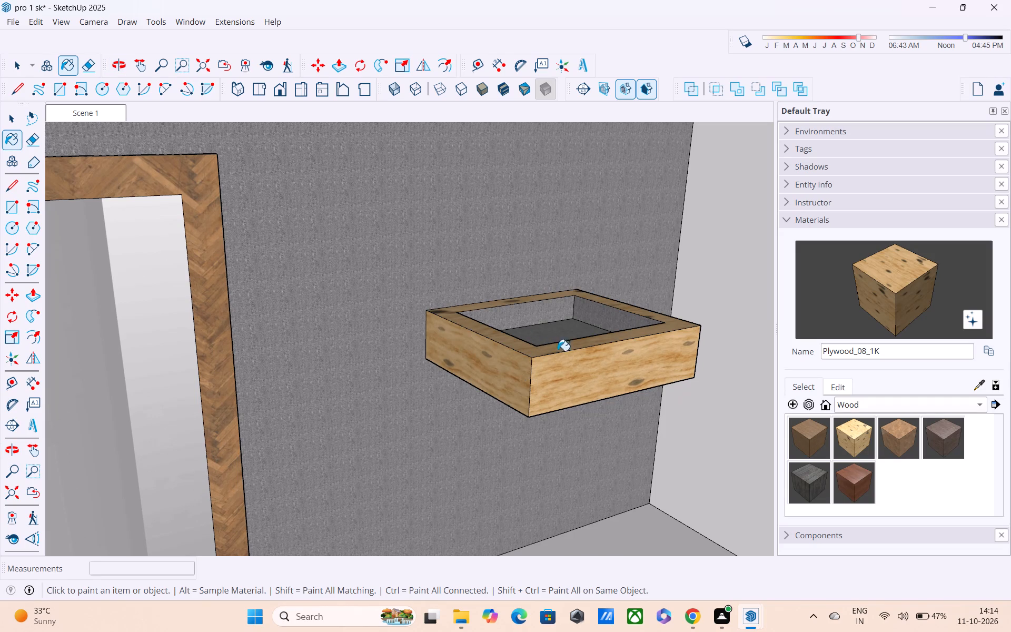
middle_drag(607, 341, 607, 389)
click(586, 336)
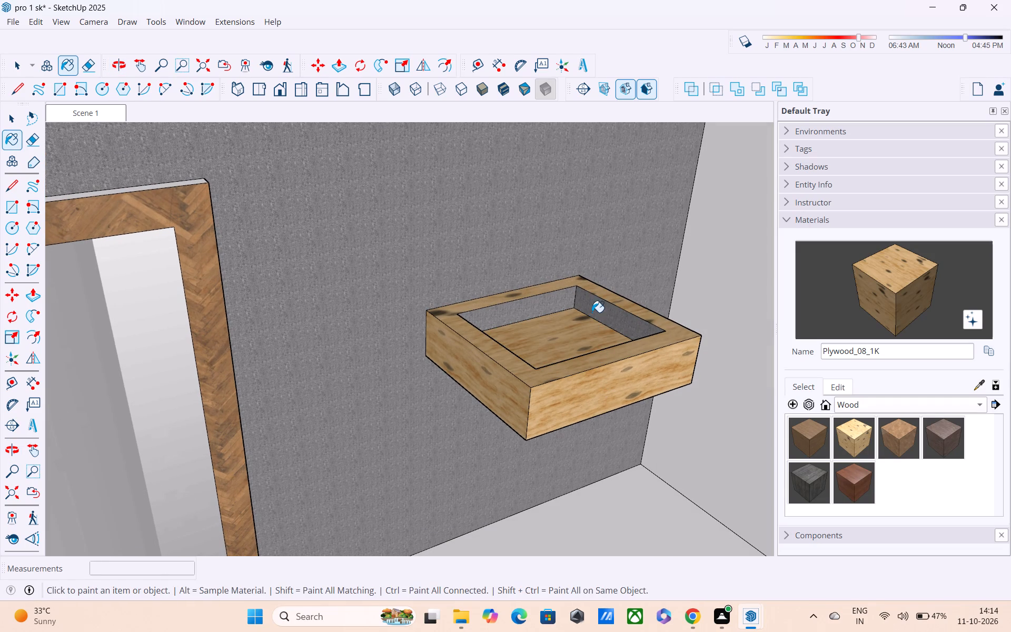
Paint the planter box's recess floor and its visible inner walls with the wood material Wood_Veneer_15_1K.
click(857, 475)
click(559, 340)
click(596, 308)
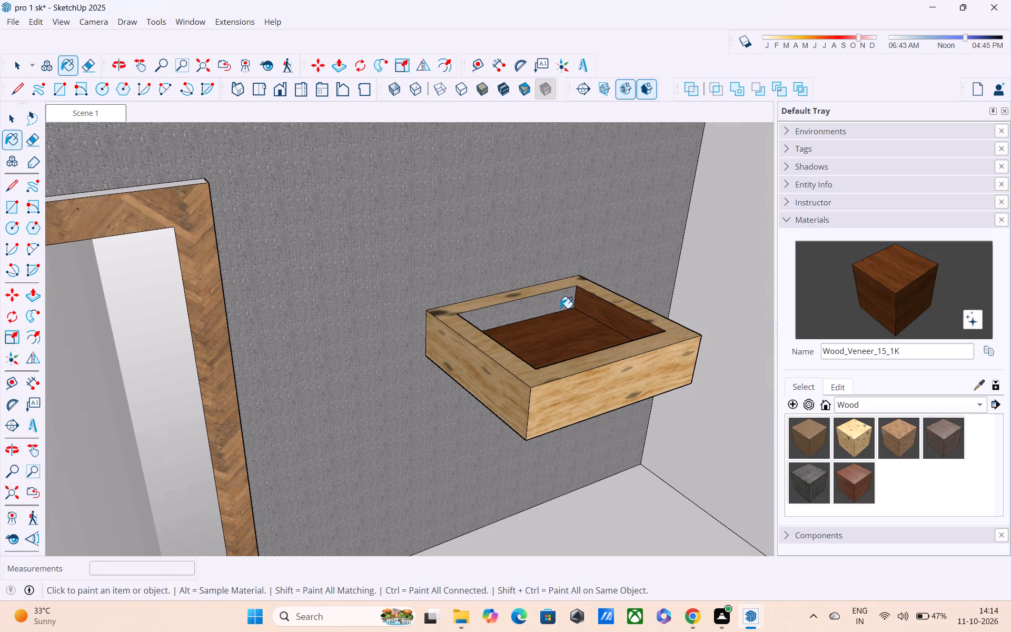
click(553, 302)
Examine the painted planter box on the porch wall and the whole front facade around it.
middle_drag(557, 349, 429, 330)
scroll(429, 330, down, 2)
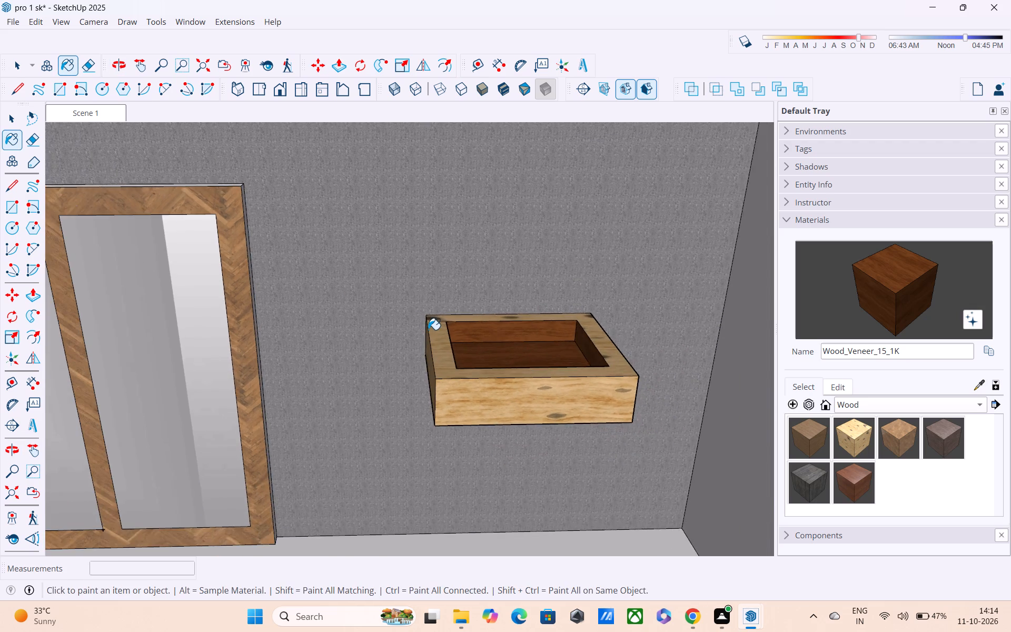
scroll(428, 330, down, 3)
middle_drag(482, 367, 487, 339)
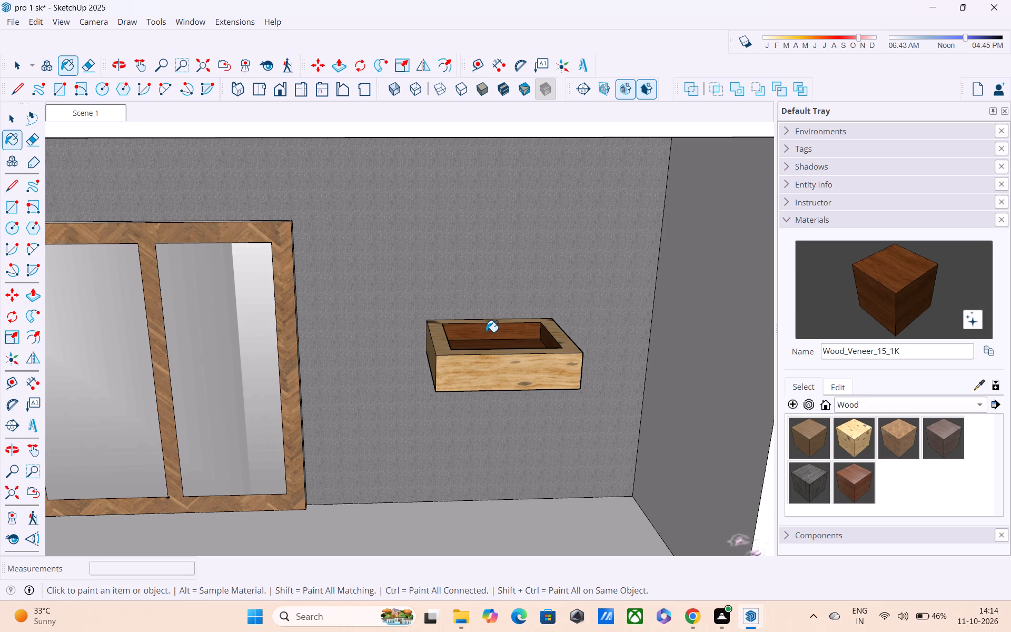
scroll(518, 425, down, 2)
scroll(600, 465, down, 2)
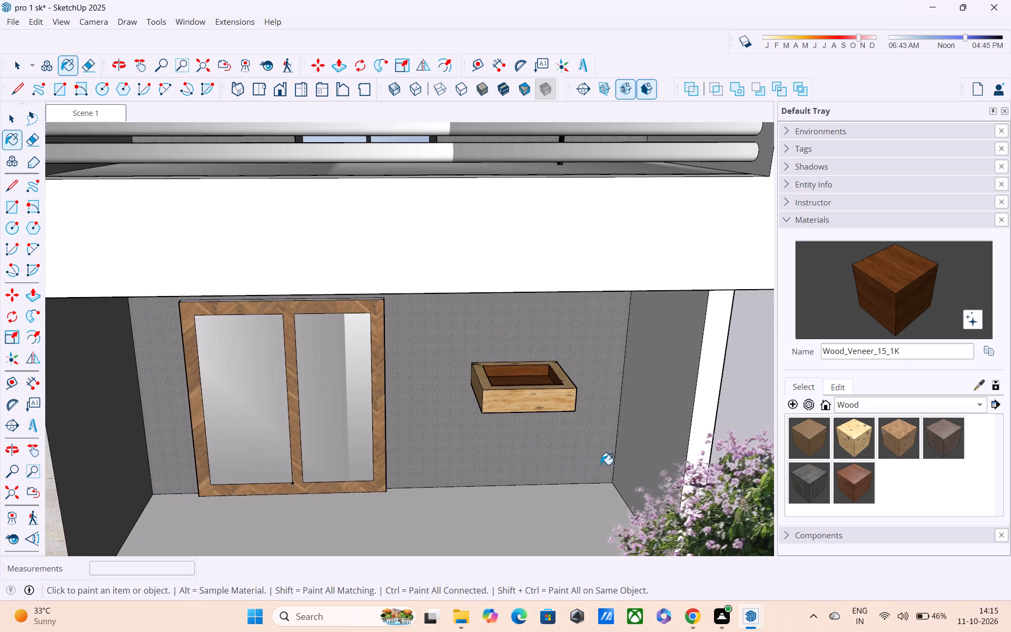
scroll(603, 473, down, 4)
middle_drag(609, 489, 612, 402)
scroll(612, 402, up, 1)
scroll(612, 406, down, 4)
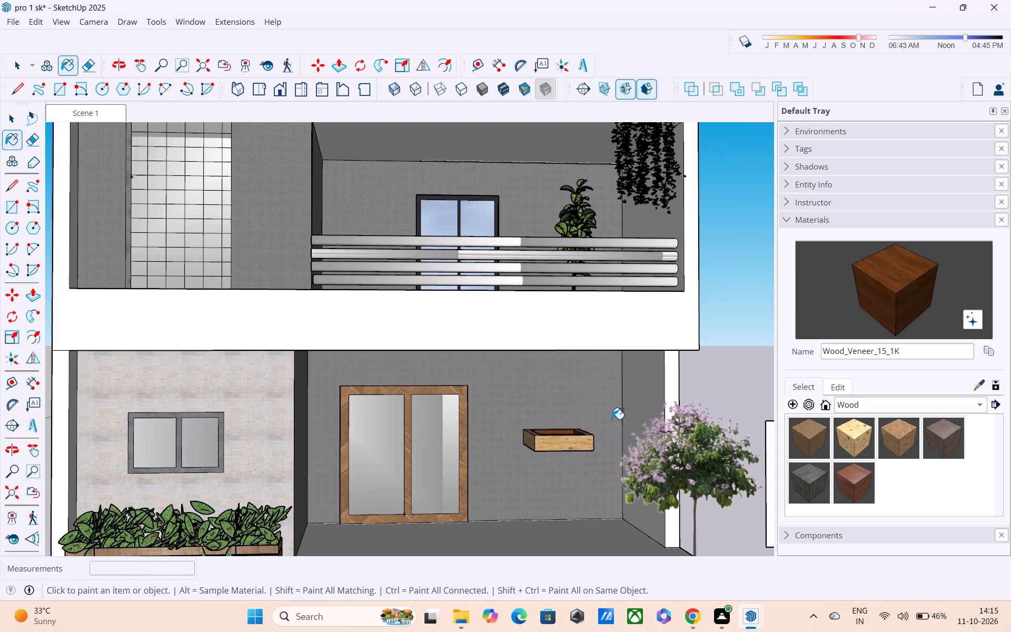
middle_drag(614, 386, 620, 473)
key(Escape)
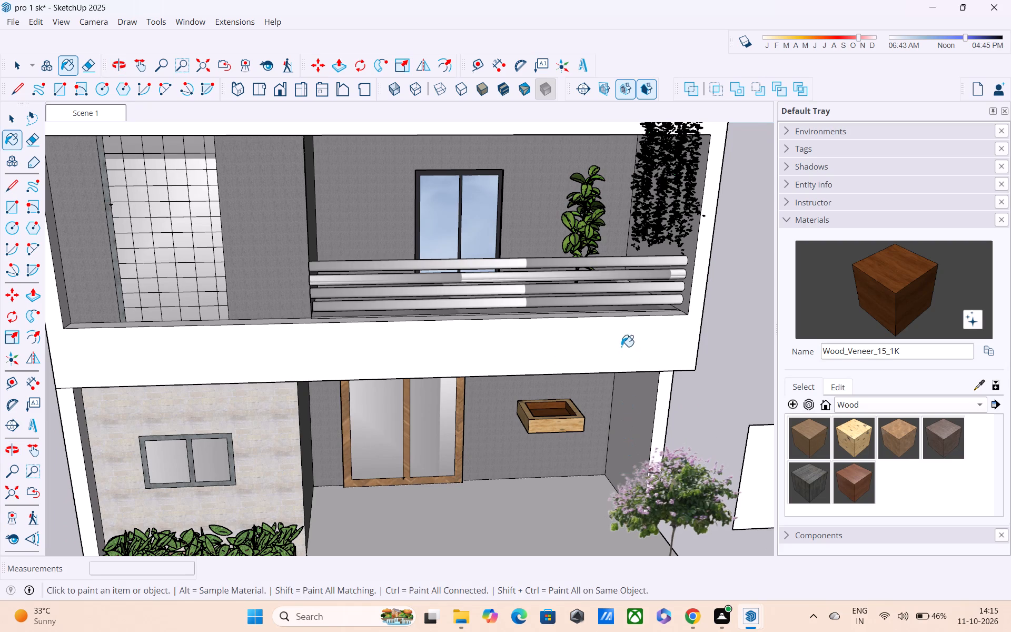
Copy the balcony's leafy plant about 36' 2" away onto the open ground between the house and the white block.
key(space)
click(586, 231)
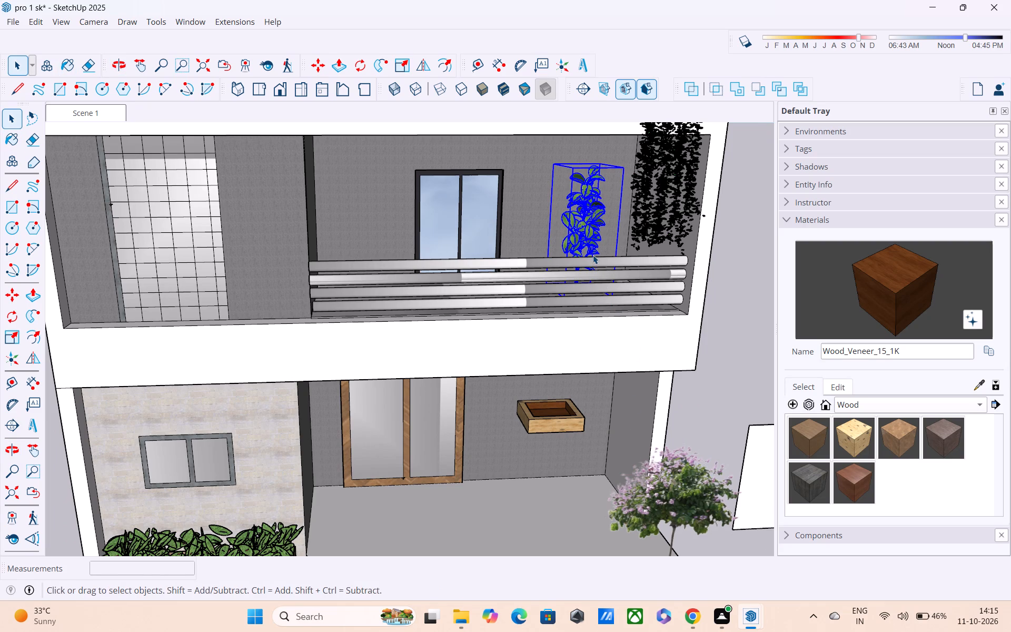
key(m)
drag(593, 246, 594, 265)
scroll(566, 411, up, 2)
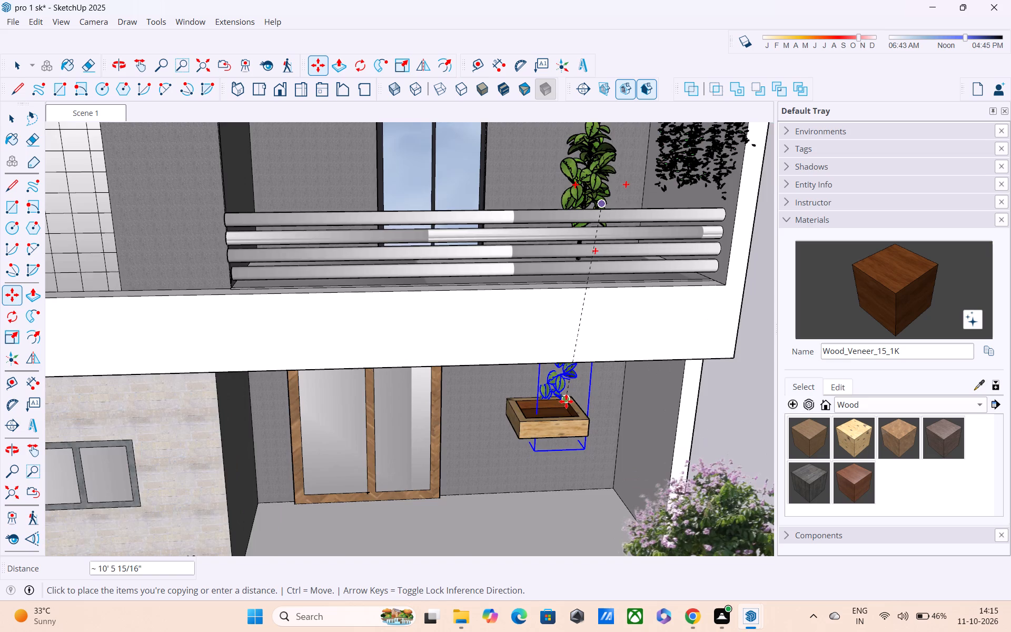
scroll(566, 401, up, 6)
middle_drag(566, 380, 584, 350)
scroll(584, 350, down, 4)
scroll(595, 422, down, 2)
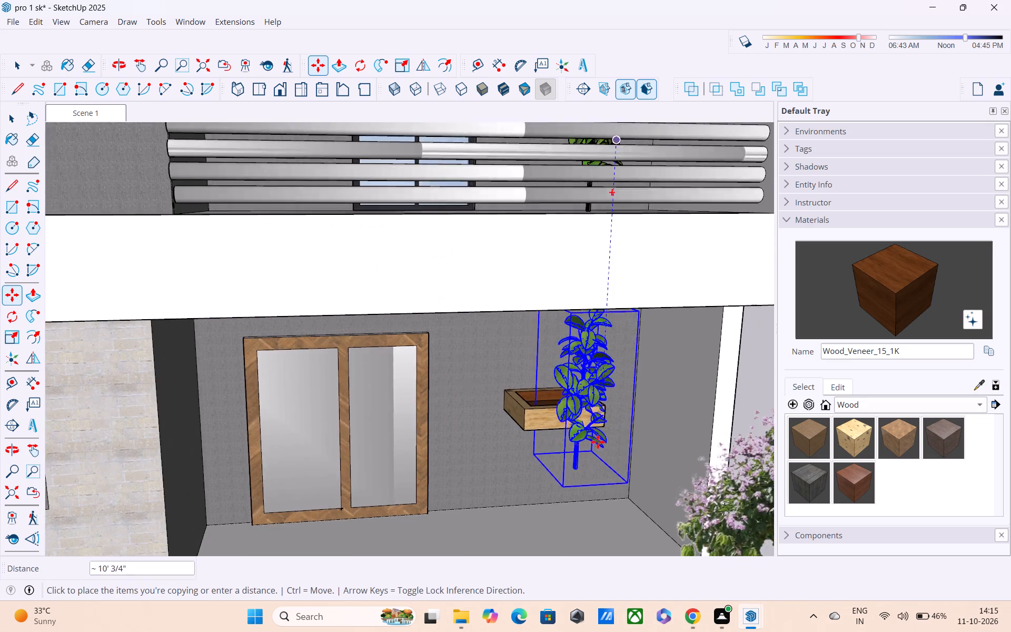
scroll(598, 442, down, 1)
scroll(612, 483, down, 3)
shift+middle_drag(622, 556, 623, 483)
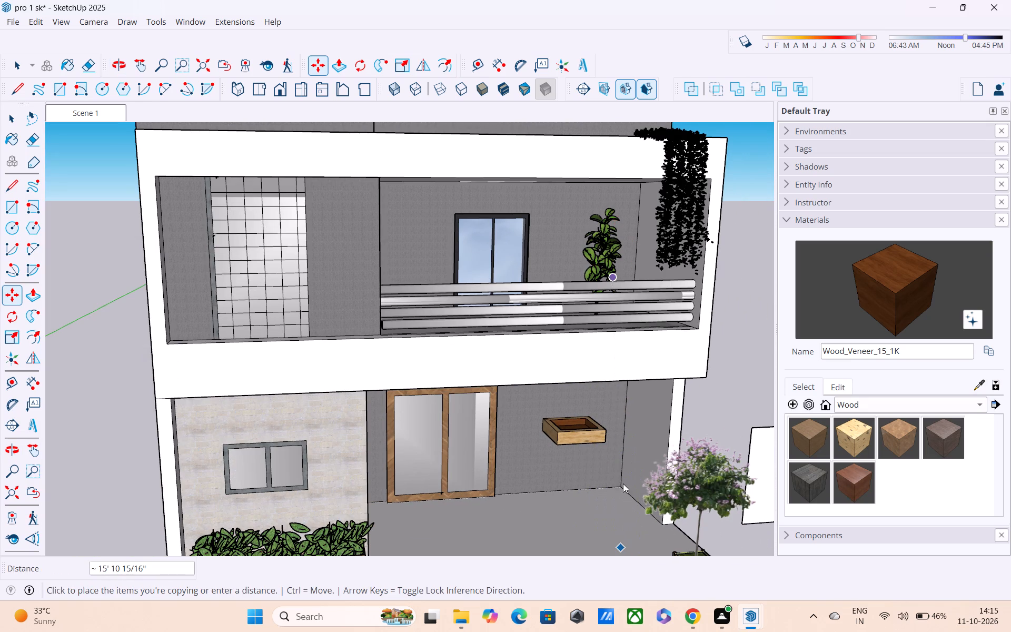
shift+middle_drag(623, 483, 621, 417)
scroll(621, 418, up, 1)
scroll(621, 419, down, 4)
scroll(645, 506, down, 1)
middle_drag(723, 470, 681, 408)
scroll(652, 517, down, 3)
middle_drag(544, 484, 549, 455)
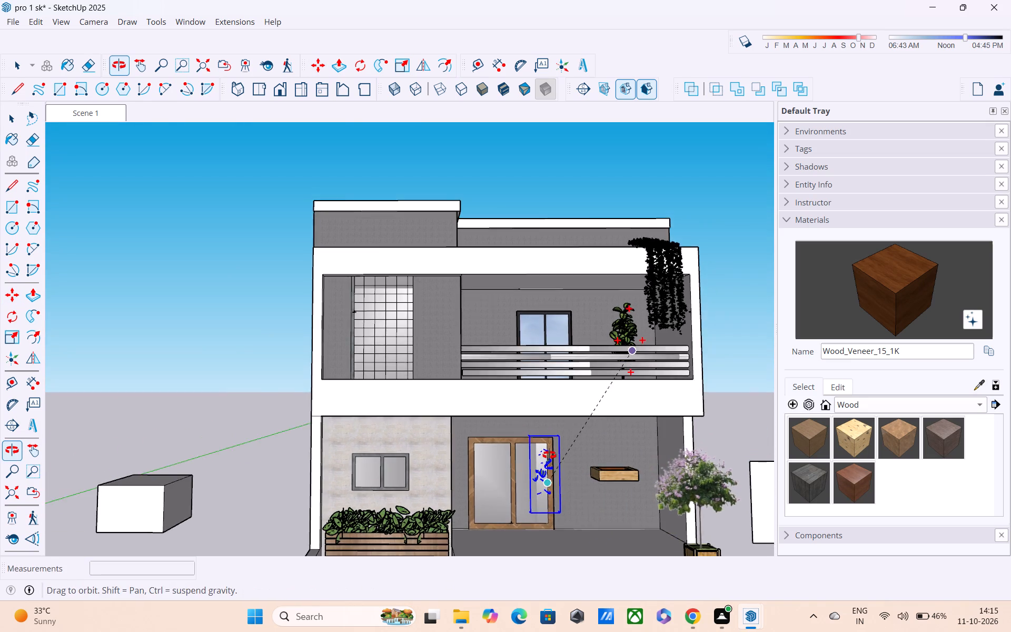
middle_drag(549, 455, 561, 443)
scroll(378, 505, down, 2)
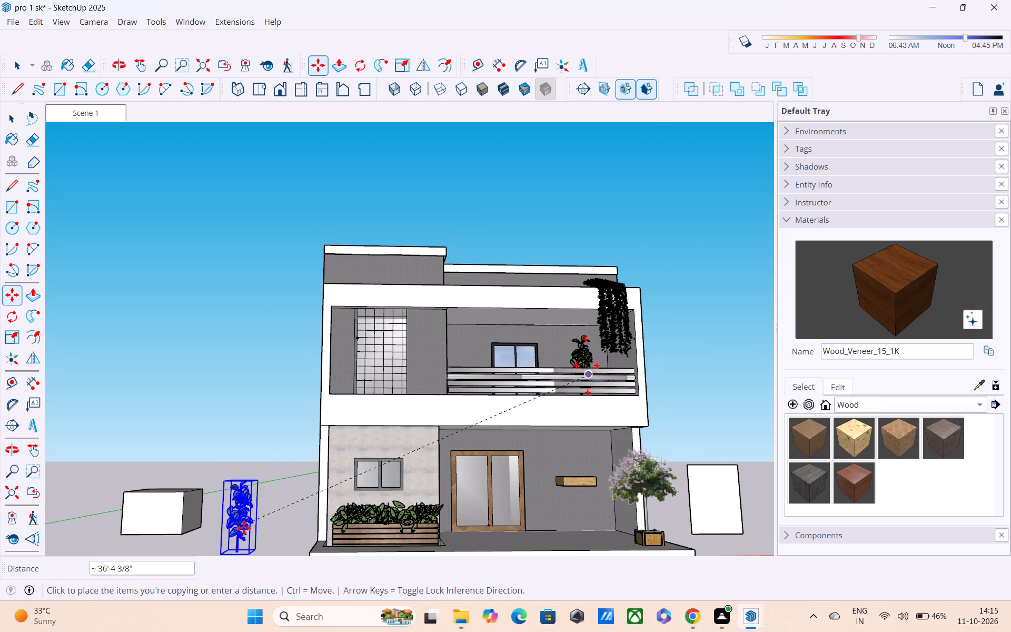
click(244, 528)
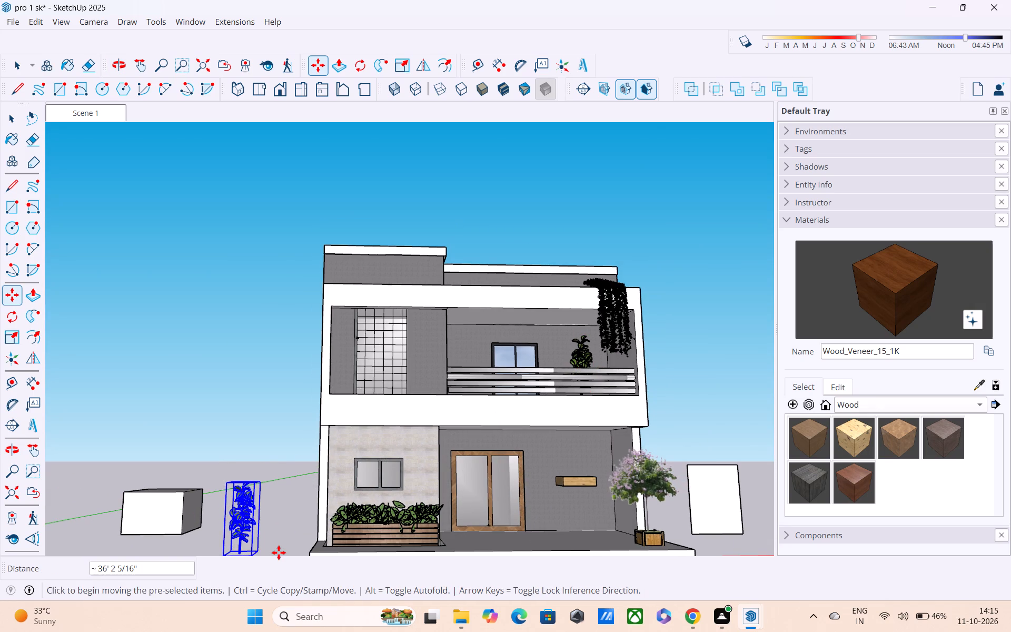
Scale the copied plant beside the house along the red and green axes to make it much wider.
key(s)
middle_drag(248, 524, 328, 507)
drag(250, 519, 250, 518)
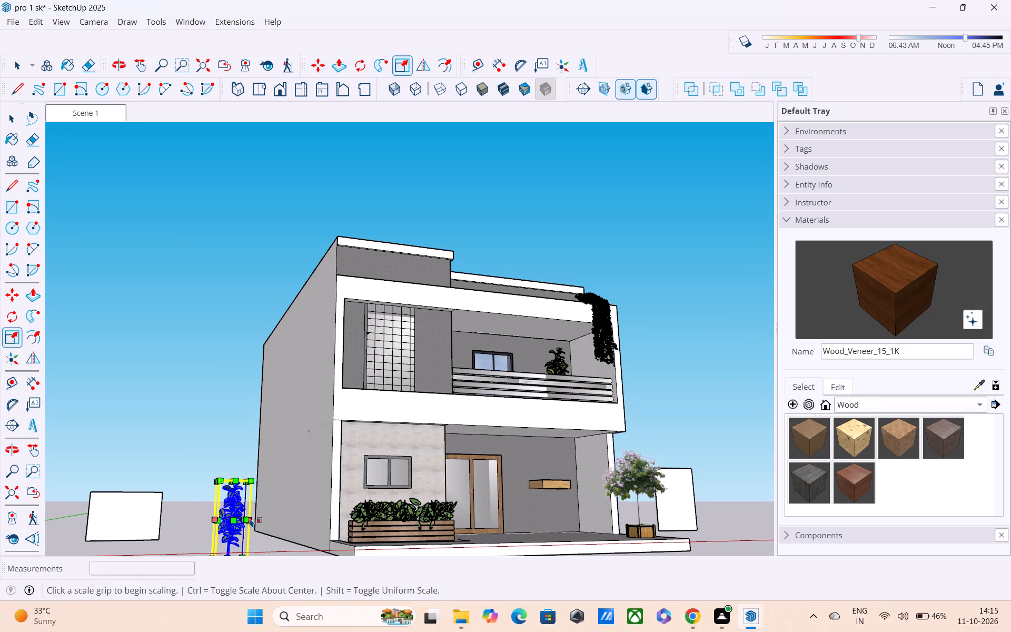
drag(250, 518, 273, 527)
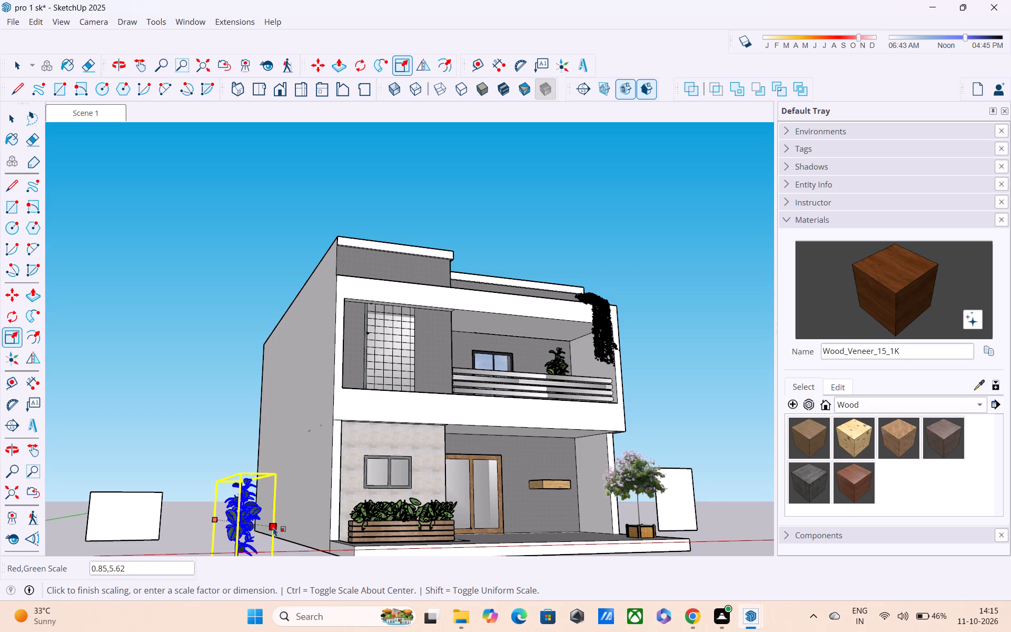
drag(273, 527, 311, 530)
scroll(311, 530, down, 4)
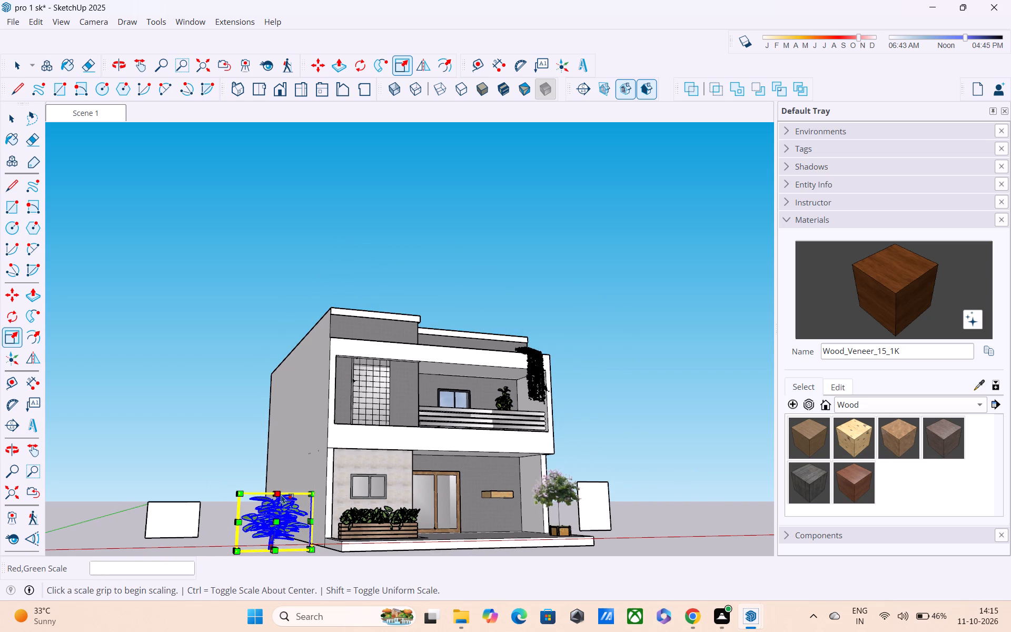
Flatten the widened plant beside the house with a green-blue scale of 5.00, 0.62.
drag(281, 492, 283, 516)
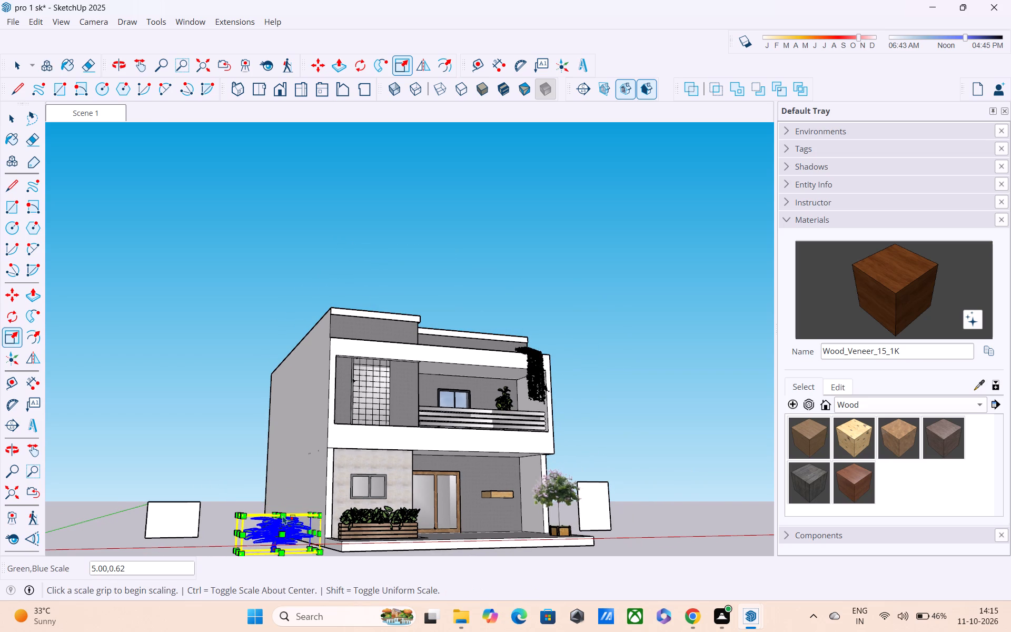
key(space)
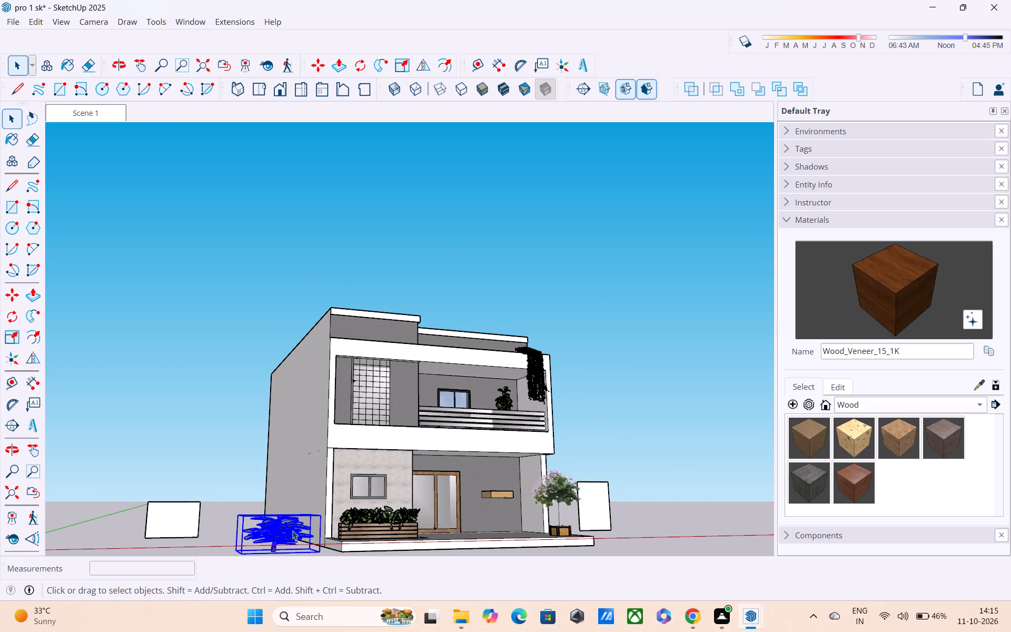
Copy the flattened plant about 52' across the facade into the open space beyond the balcony's hanging creeper.
key(m)
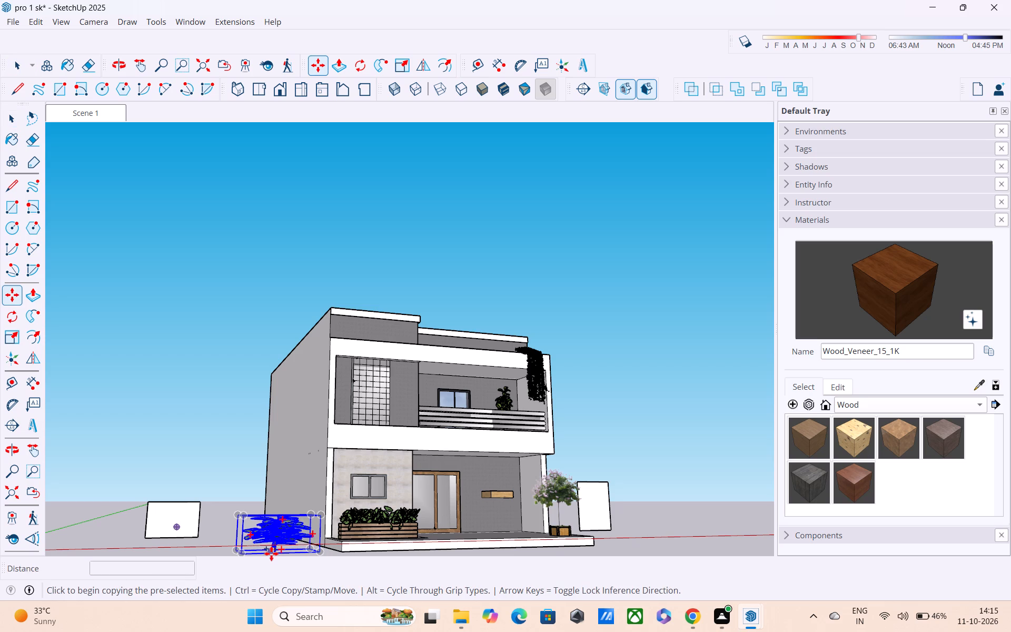
middle_drag(271, 554, 297, 544)
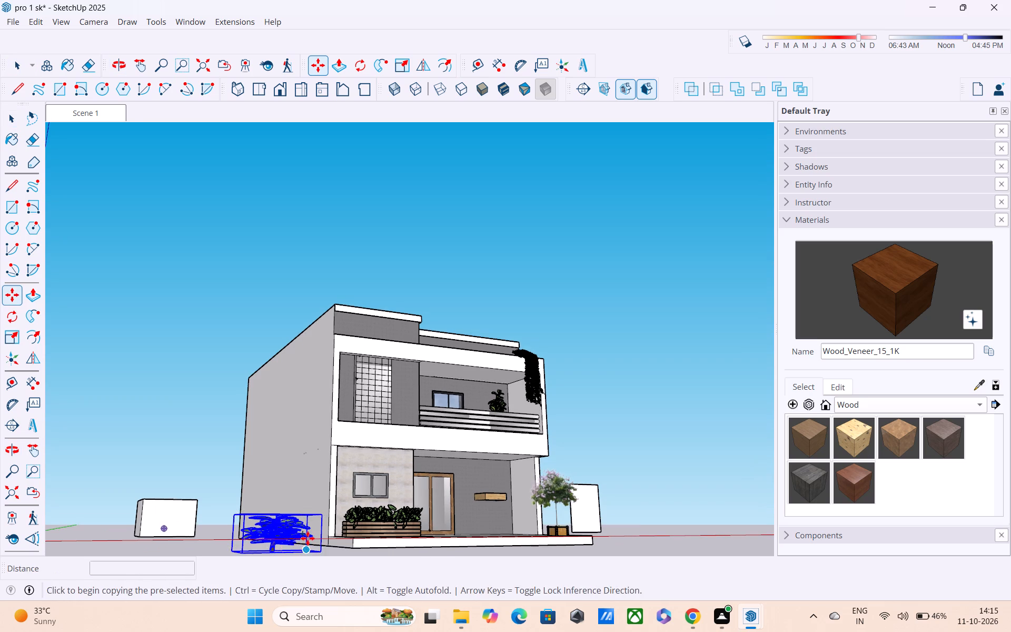
middle_drag(308, 538, 317, 507)
click(278, 546)
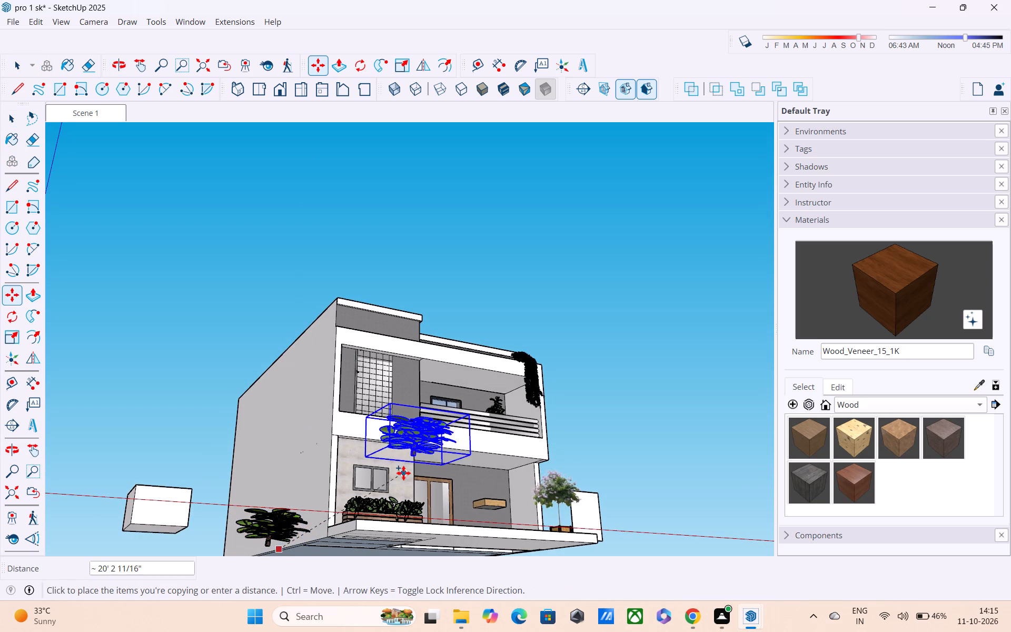
middle_drag(430, 494, 372, 555)
scroll(533, 511, up, 2)
scroll(502, 476, up, 2)
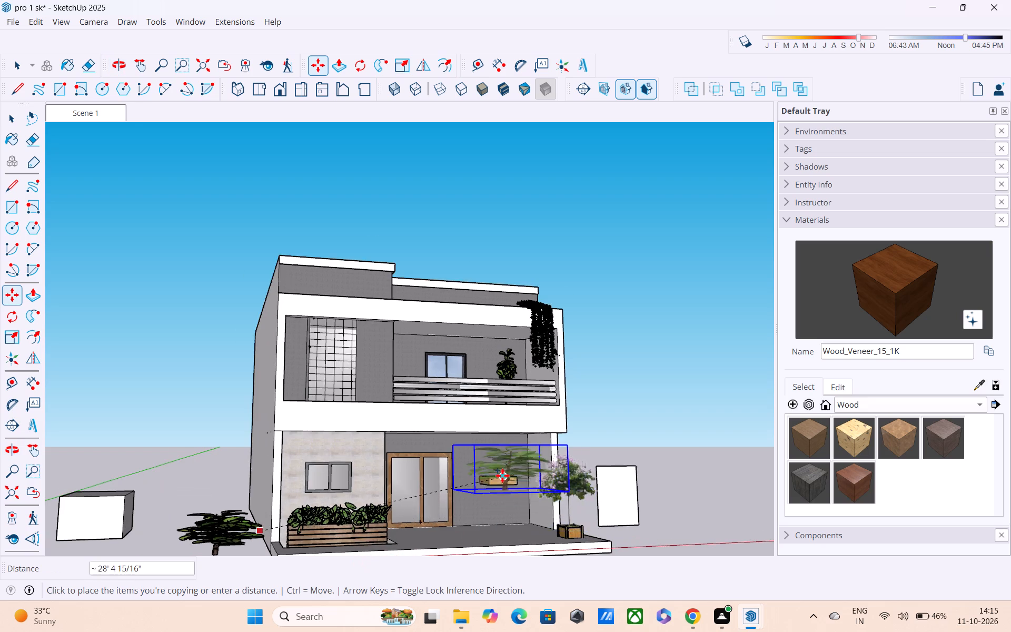
scroll(502, 476, up, 8)
scroll(502, 462, down, 2)
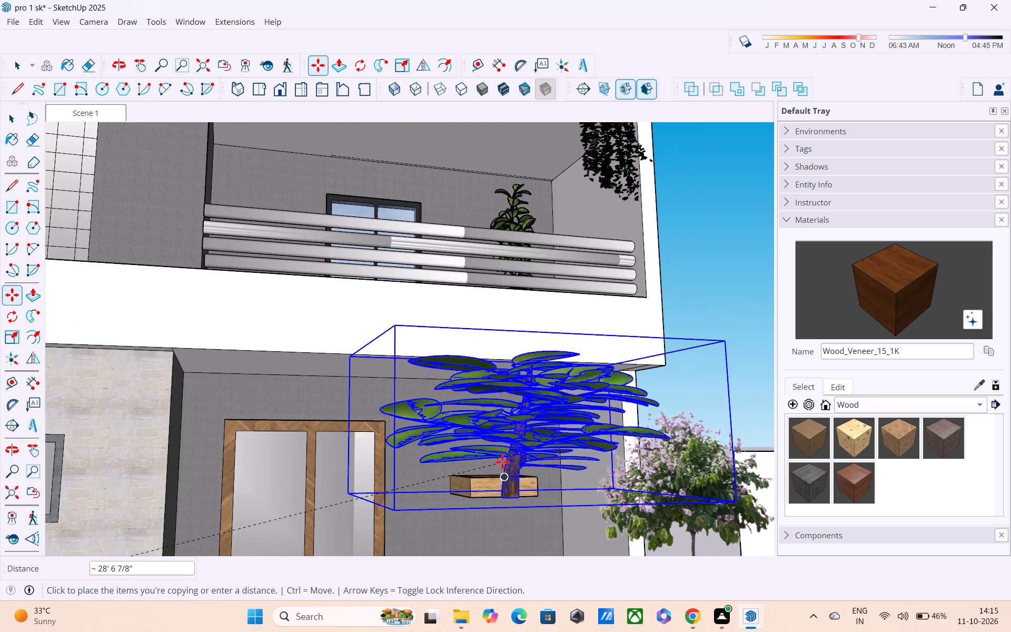
scroll(502, 462, down, 10)
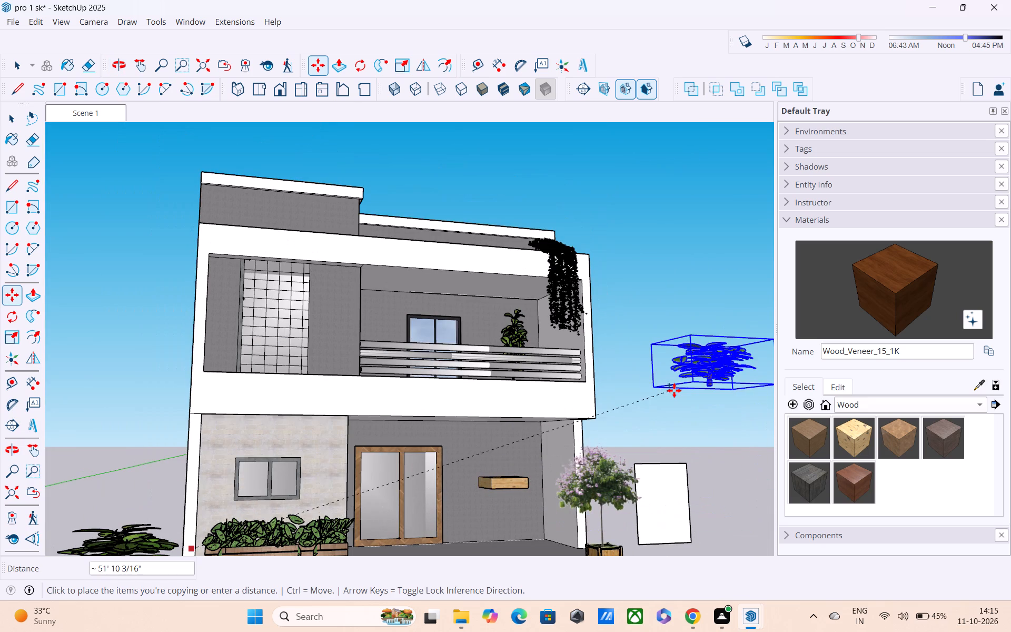
click(674, 389)
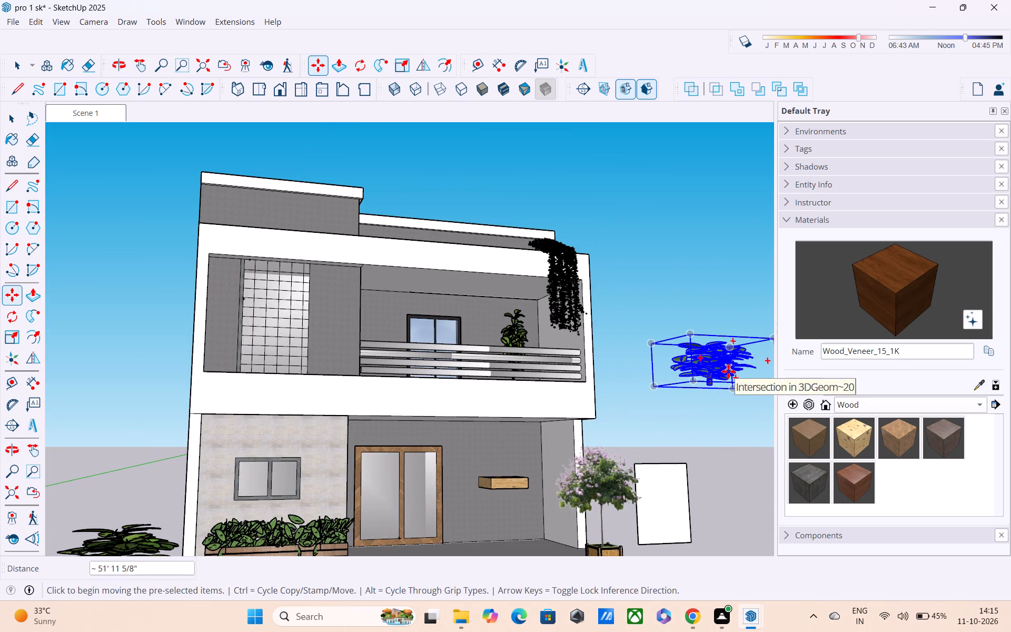
Scale the floating plant copy along the green and blue axes to 1.00, 0.67, making it lower.
key(s)
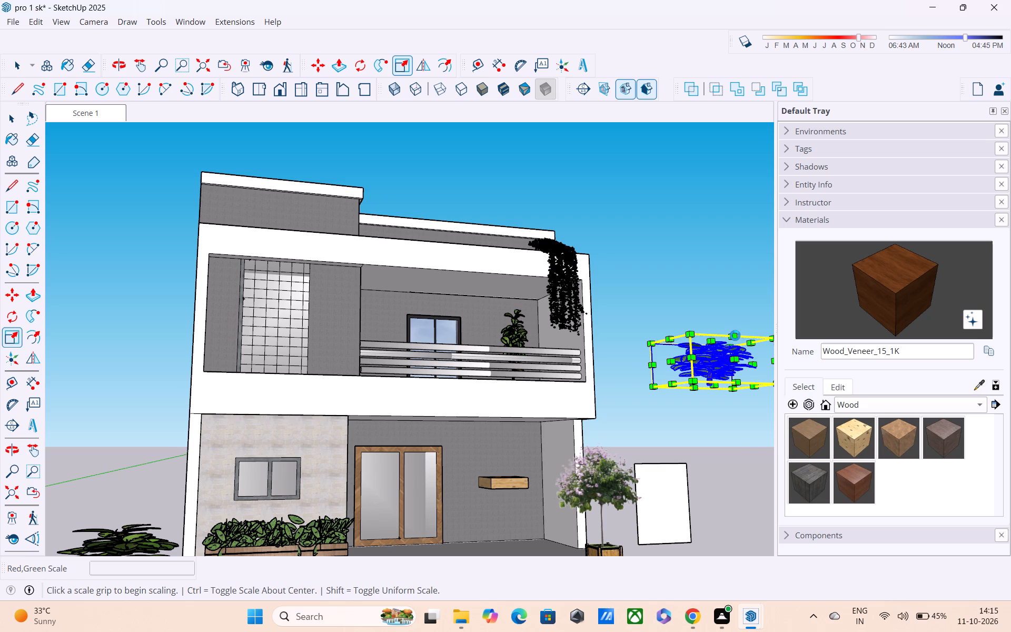
drag(735, 335, 735, 351)
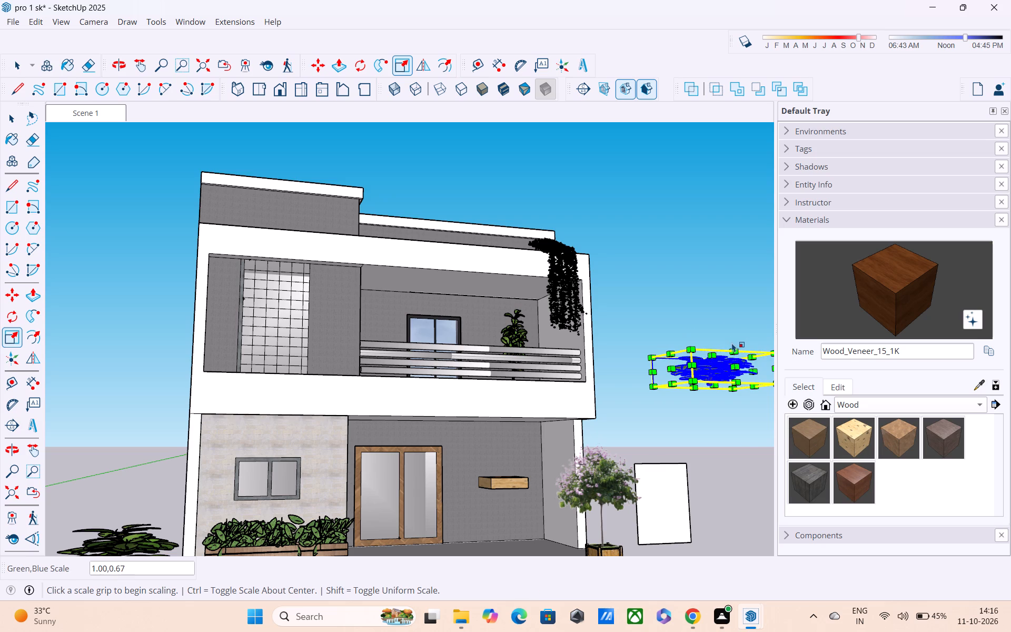
middle_drag(721, 376, 677, 437)
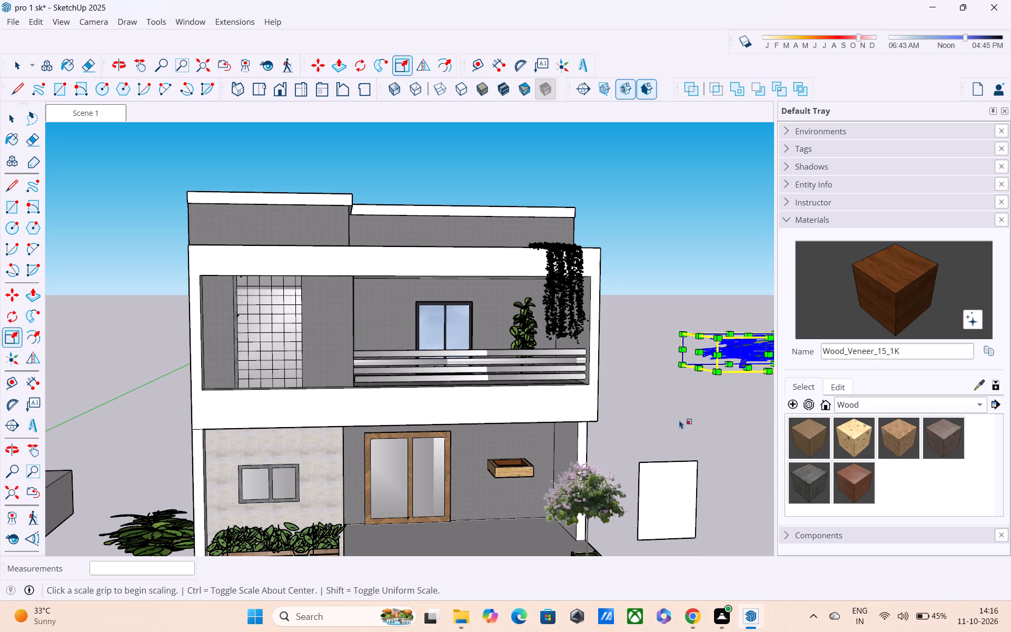
key(Escape)
click(747, 343)
Copy the lowered floating plant about 6' 6" down toward the house, above the white block.
key(m)
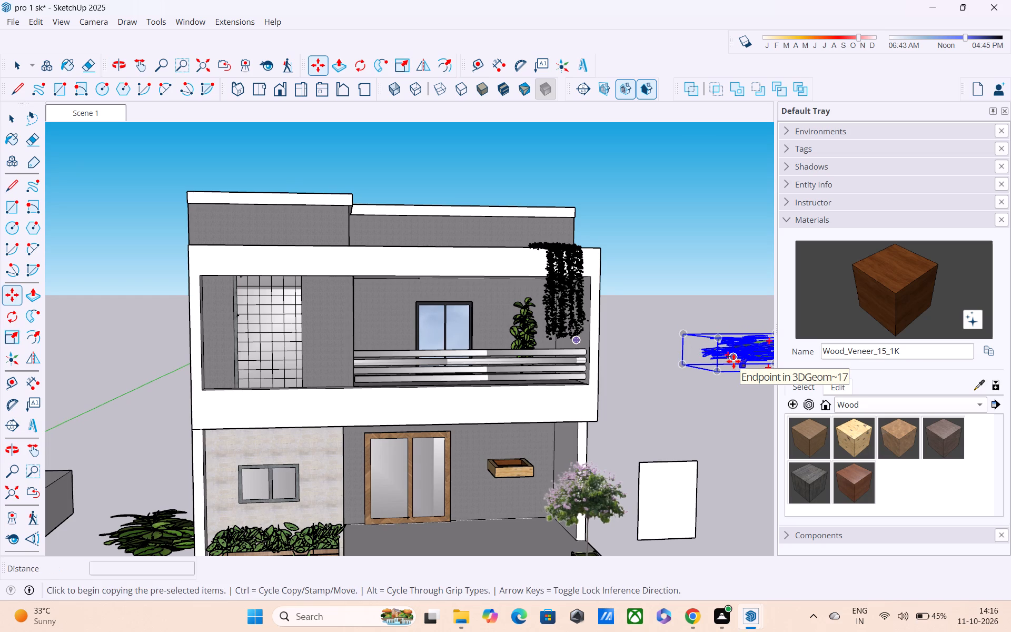
drag(734, 361, 672, 401)
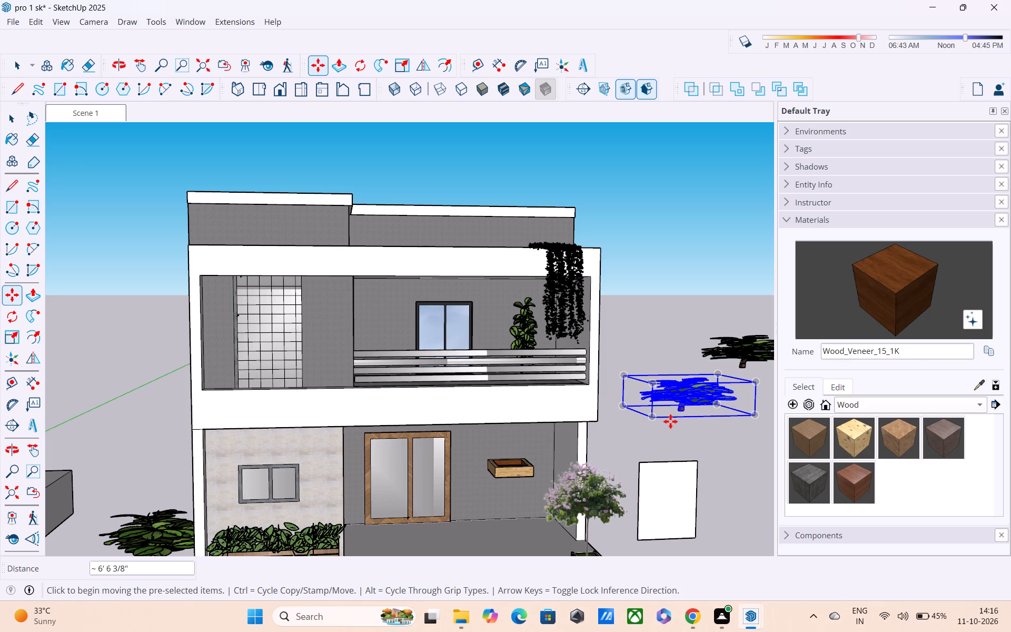
key(m)
key(space)
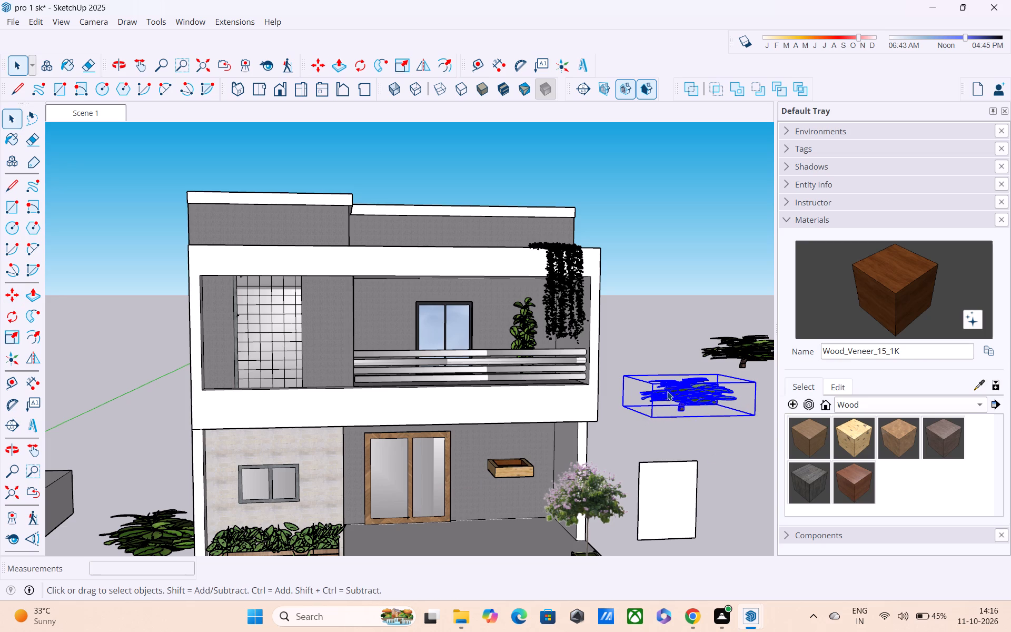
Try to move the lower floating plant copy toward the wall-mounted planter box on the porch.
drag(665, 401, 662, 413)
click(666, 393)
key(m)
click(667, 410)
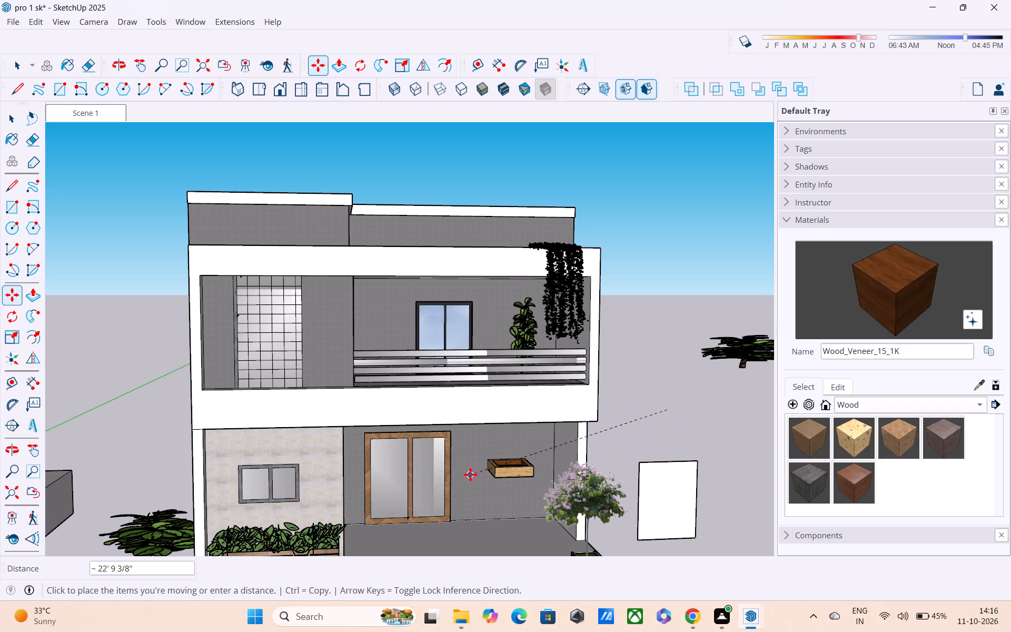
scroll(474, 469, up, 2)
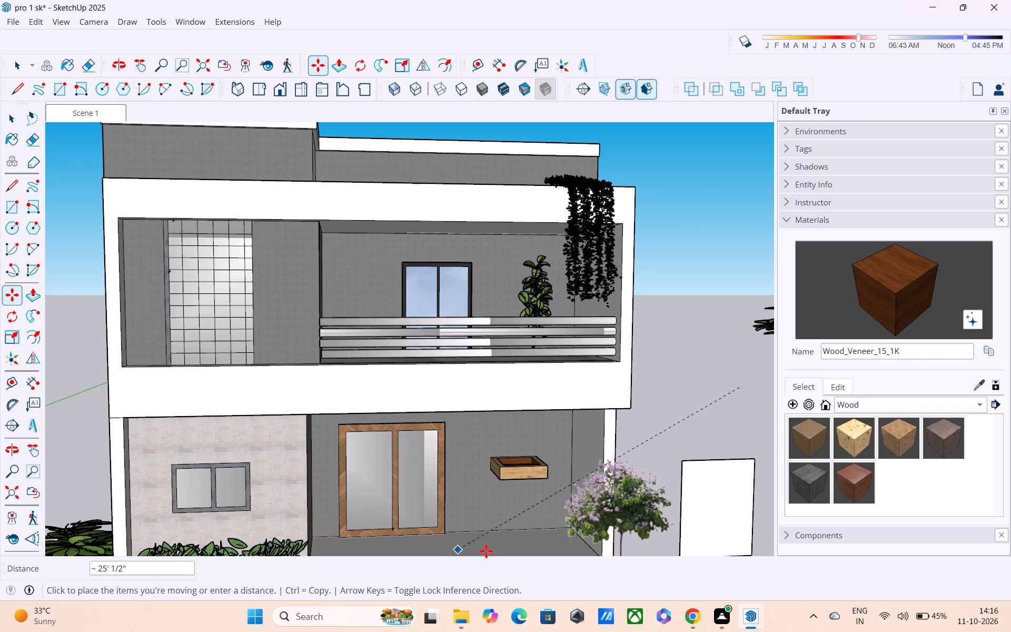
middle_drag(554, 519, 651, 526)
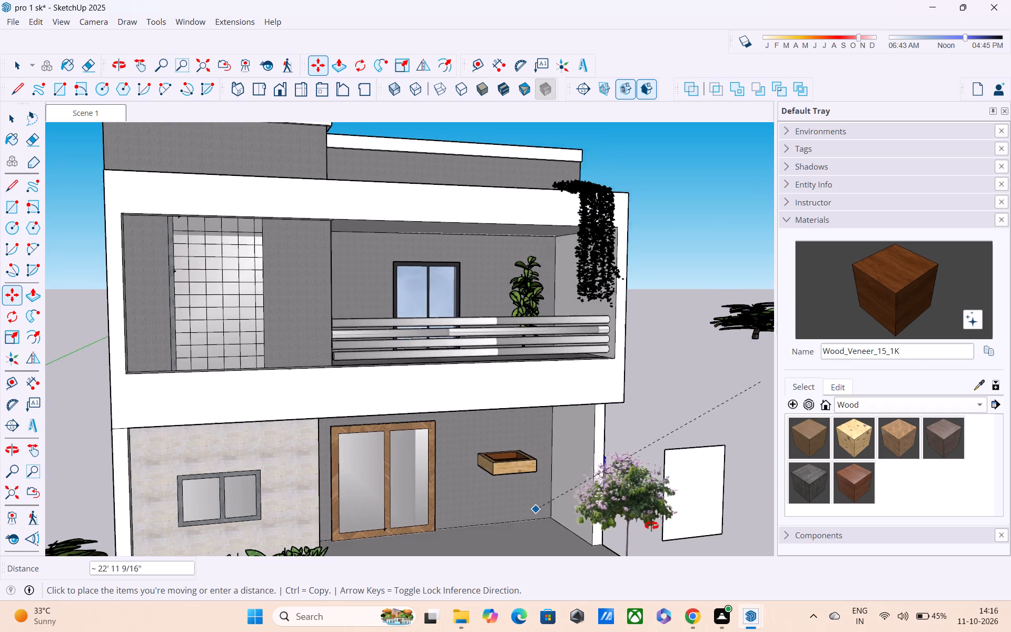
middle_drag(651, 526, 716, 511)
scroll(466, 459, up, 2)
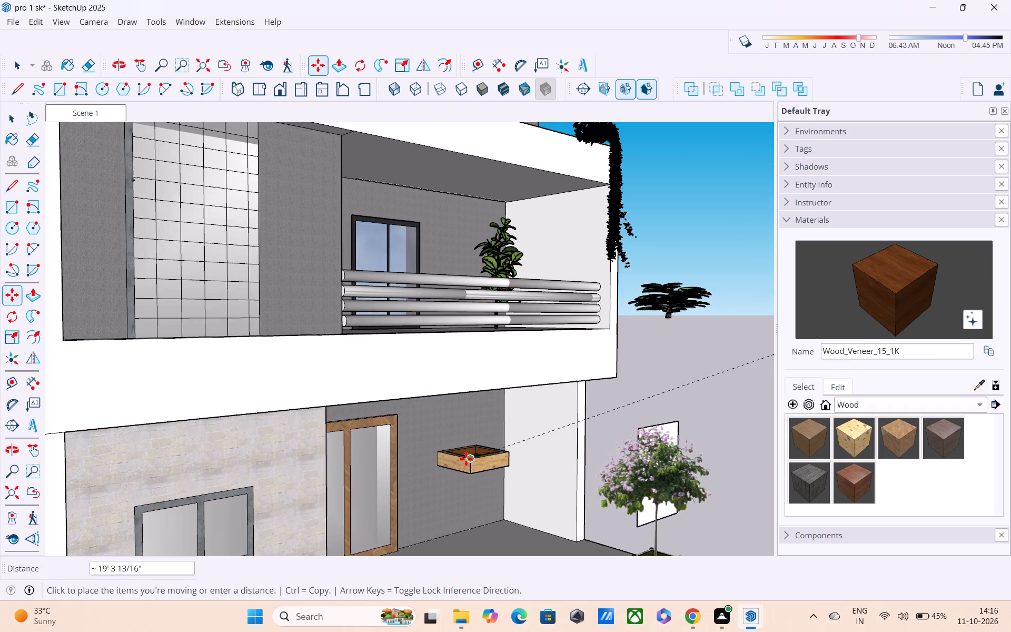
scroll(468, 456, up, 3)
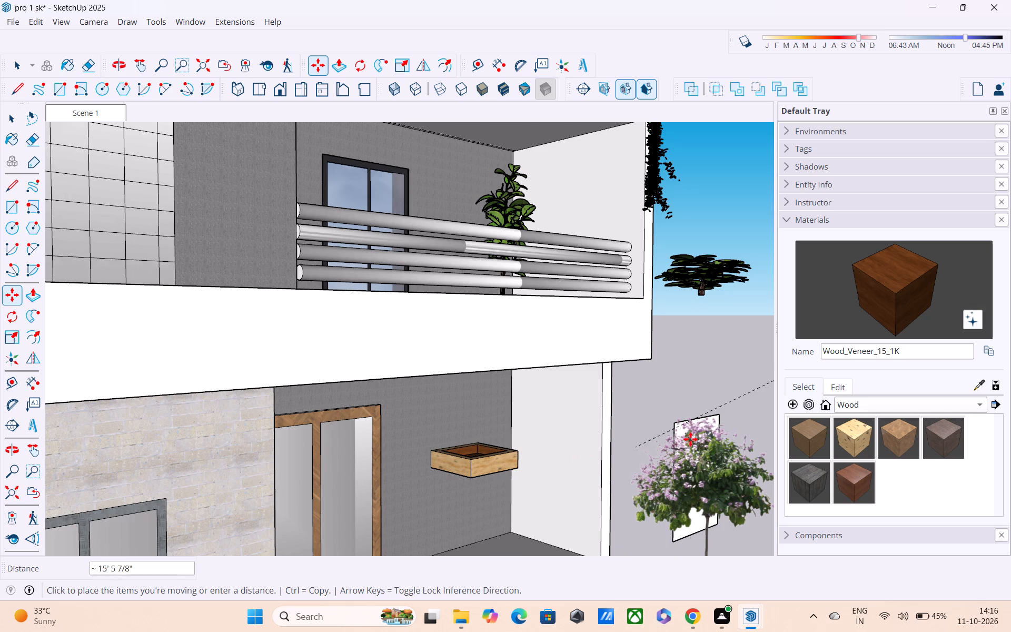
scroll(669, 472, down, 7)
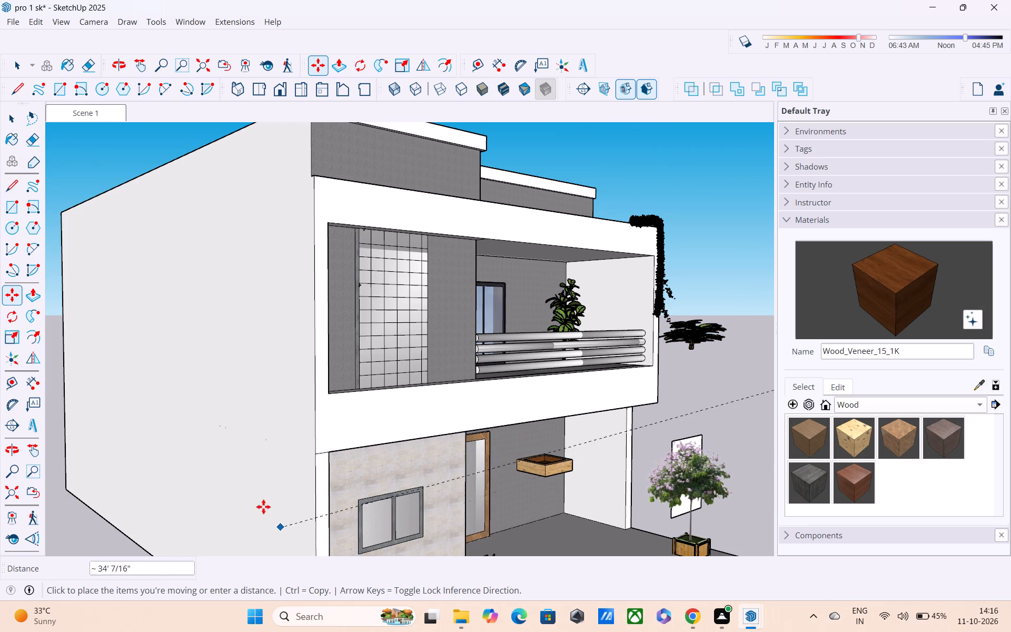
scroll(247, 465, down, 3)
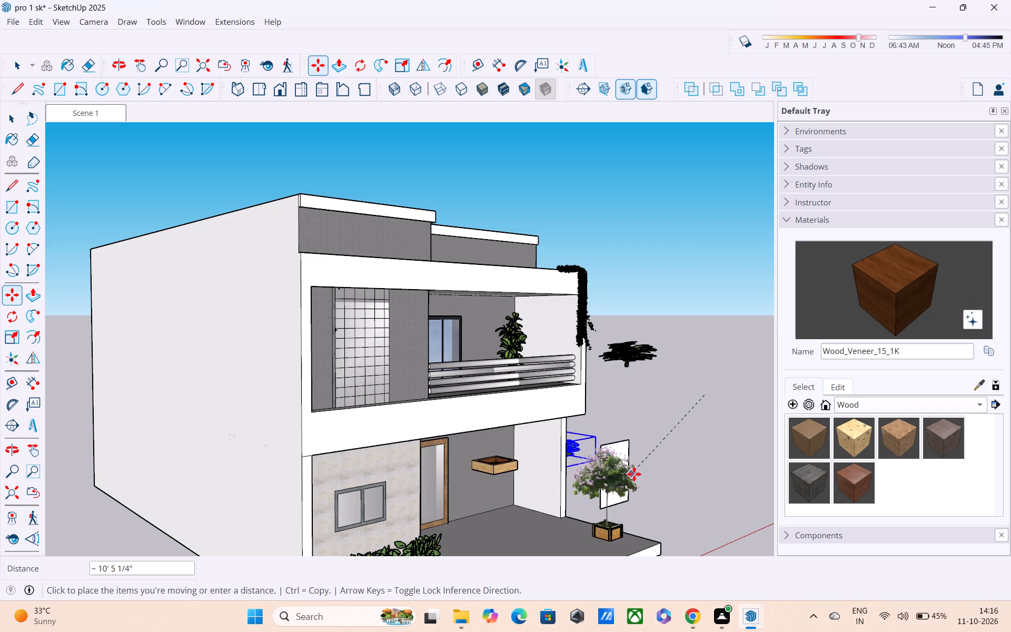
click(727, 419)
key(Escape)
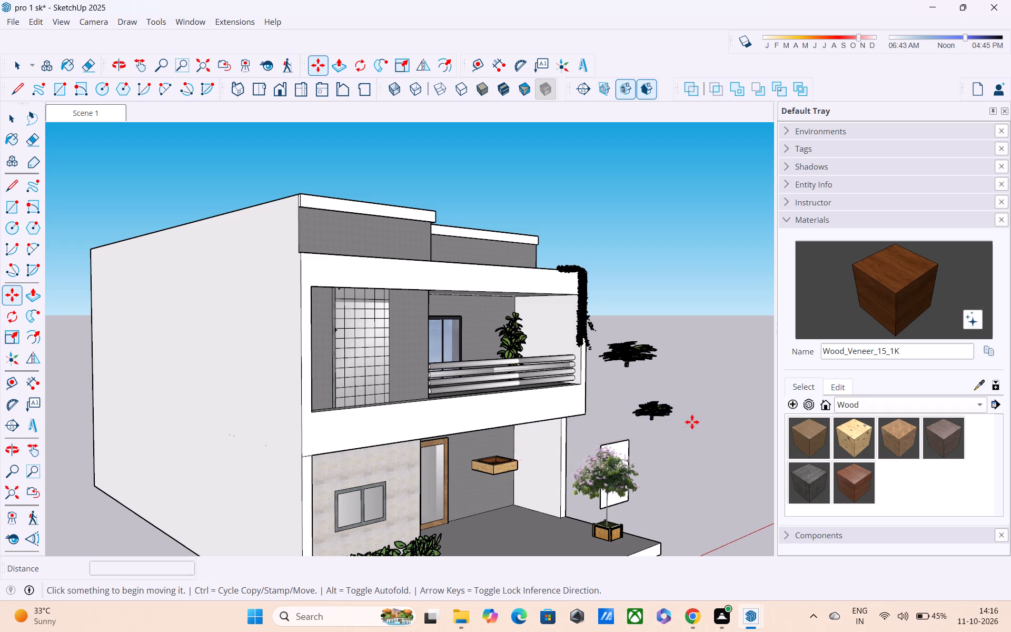
Move the lower floating plant copy about 51' 7" to the wooden planter box on the porch wall.
scroll(652, 413, up, 5)
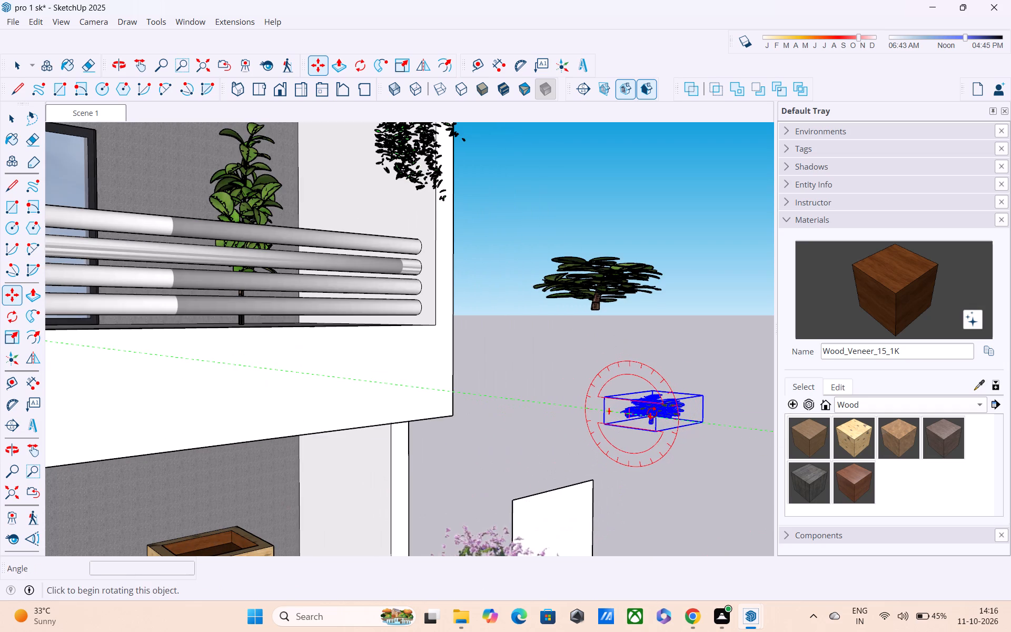
click(652, 413)
key(m)
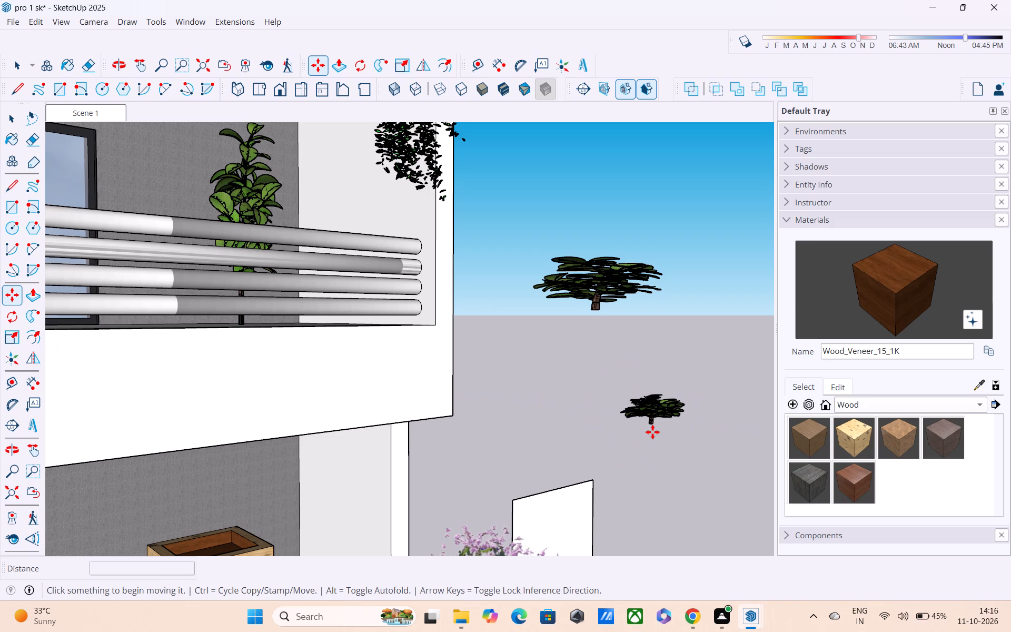
click(655, 424)
scroll(535, 493, down, 3)
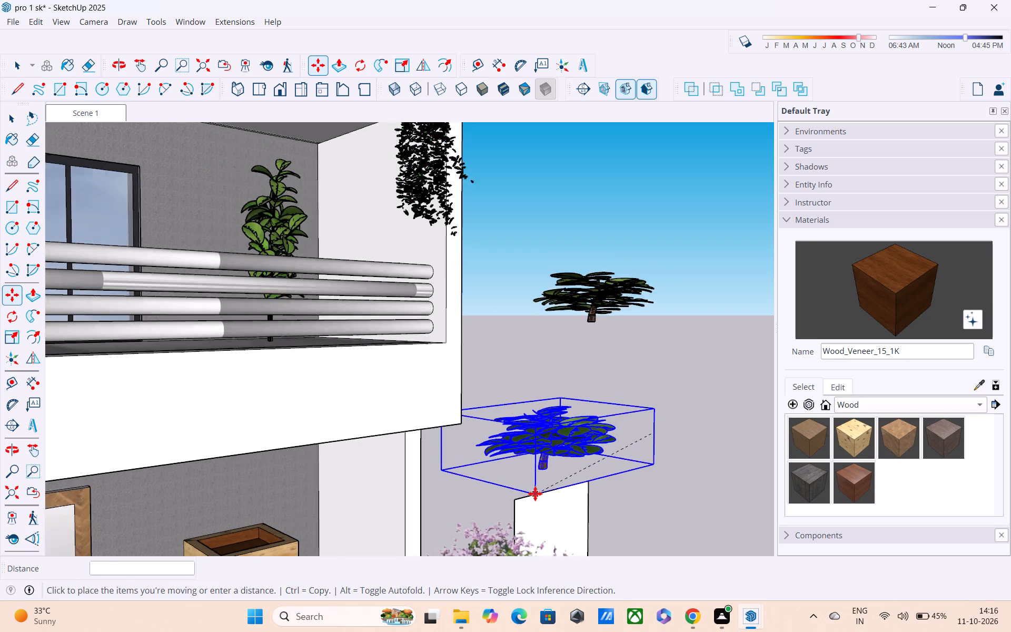
middle_drag(535, 493, 593, 466)
middle_drag(354, 529, 452, 496)
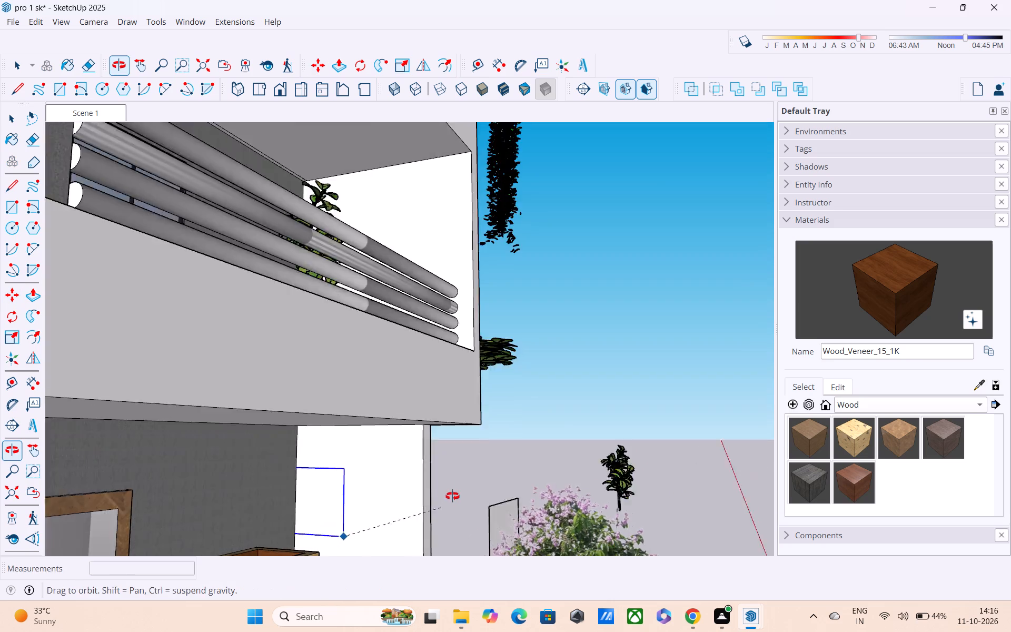
middle_drag(452, 496, 454, 496)
scroll(454, 496, down, 3)
shift+middle_drag(450, 505, 464, 477)
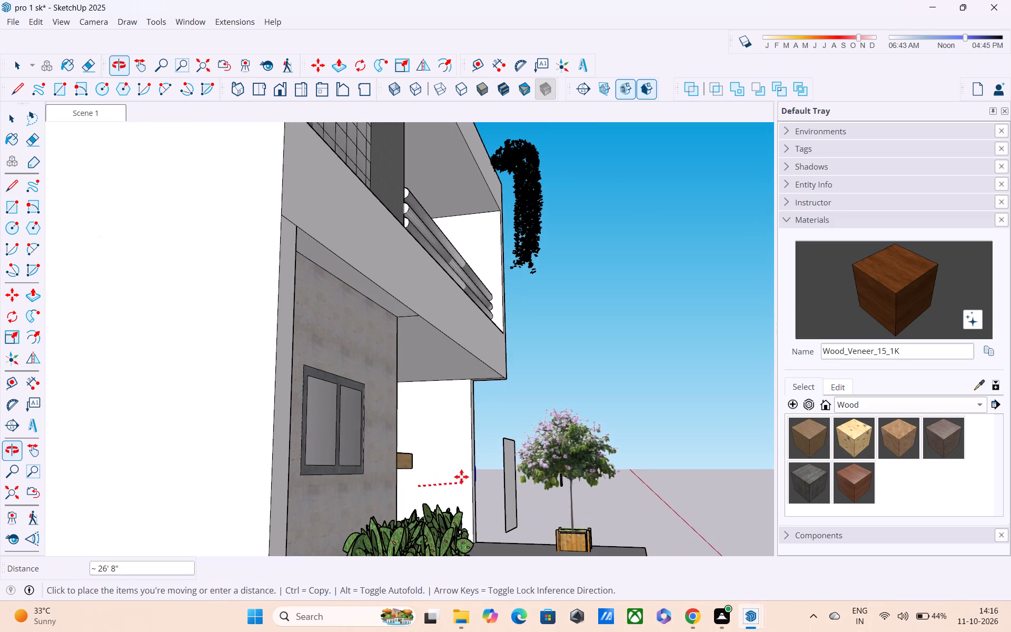
shift+middle_drag(449, 479, 404, 499)
shift+scroll(363, 487, up, 4)
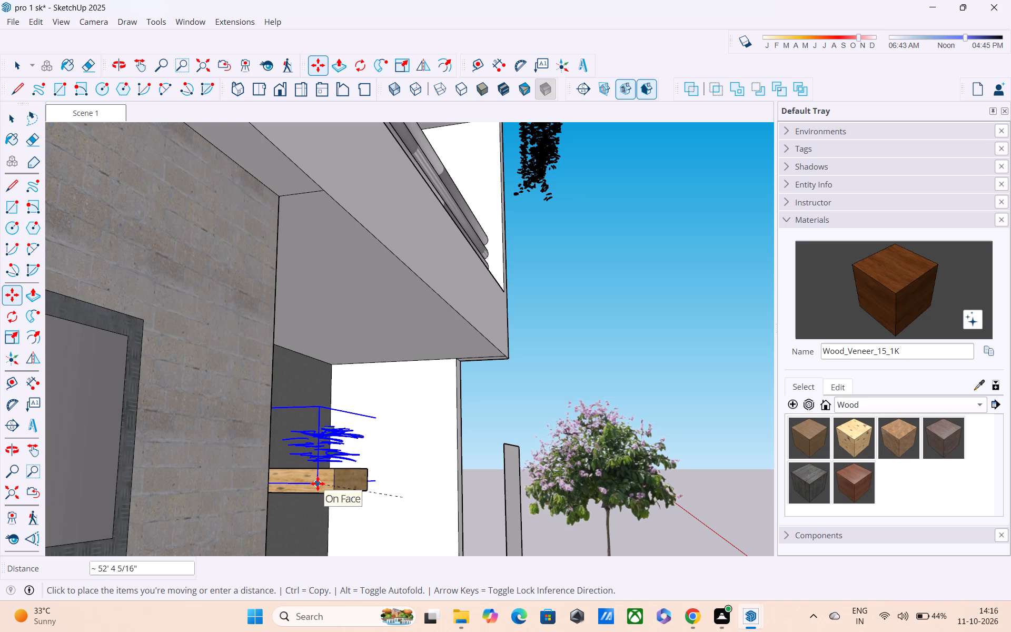
middle_drag(318, 486, 319, 544)
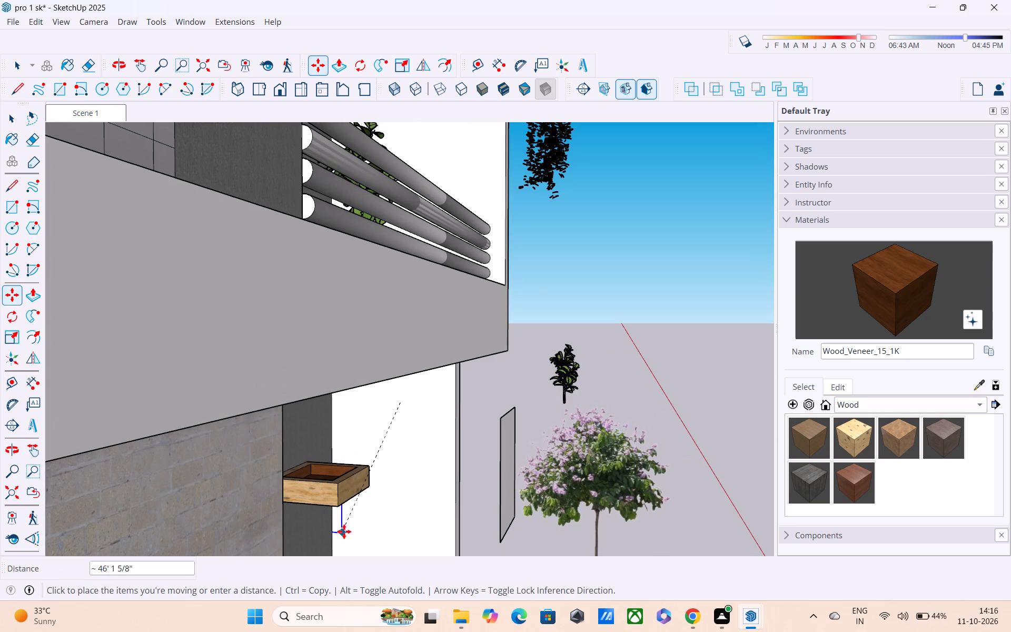
click(346, 498)
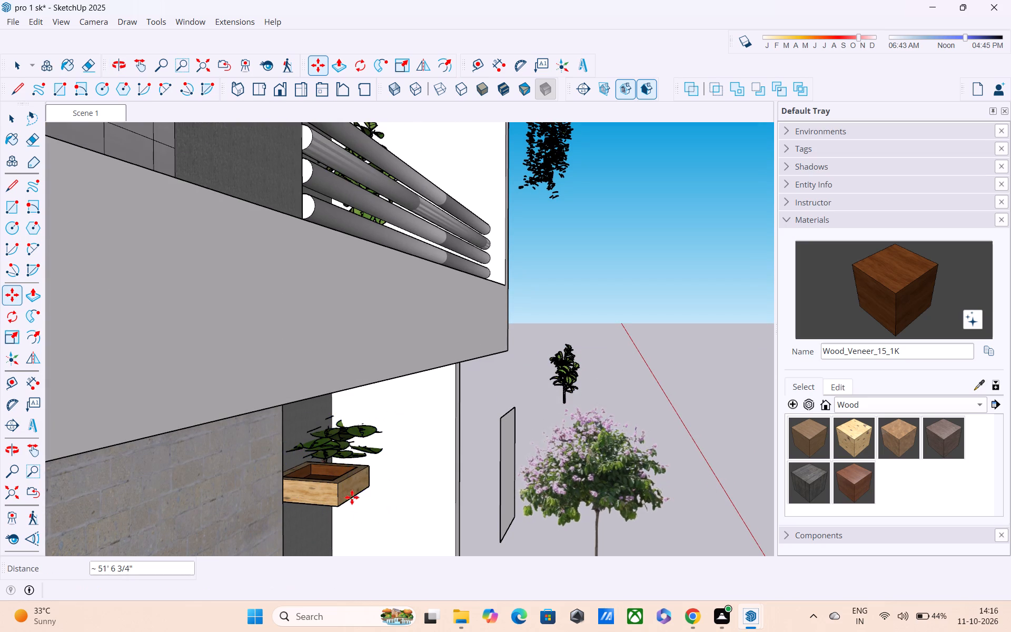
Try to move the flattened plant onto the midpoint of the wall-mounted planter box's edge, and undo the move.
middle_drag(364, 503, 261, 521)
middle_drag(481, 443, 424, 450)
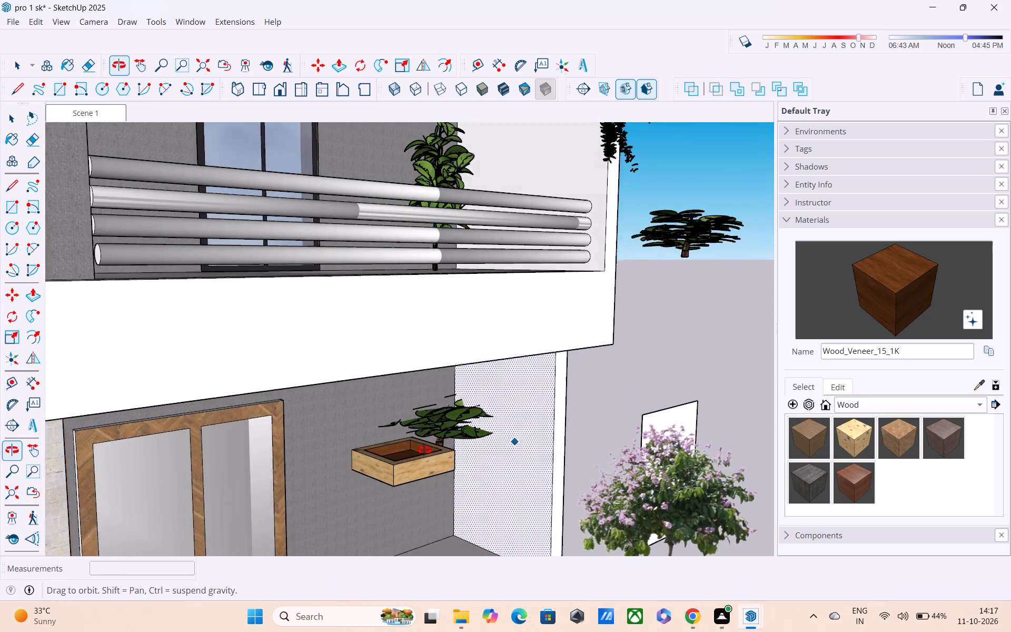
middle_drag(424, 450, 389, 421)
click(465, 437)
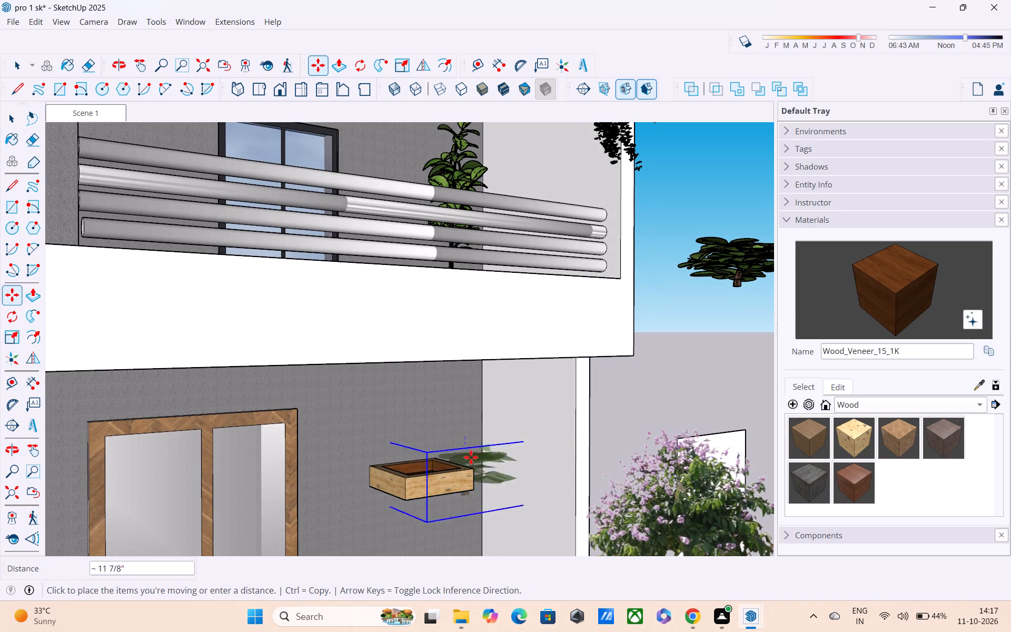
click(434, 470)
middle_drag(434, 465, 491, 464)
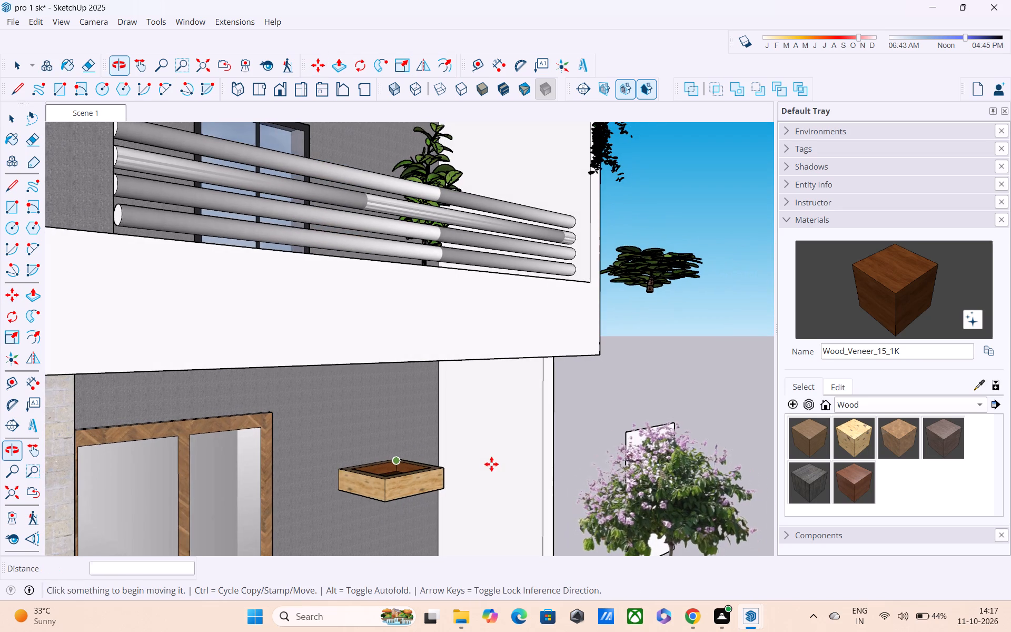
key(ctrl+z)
Move the flattened plant about 1' 11" so that it sits over the wooden wall-mounted planter box on the porch.
click(441, 447)
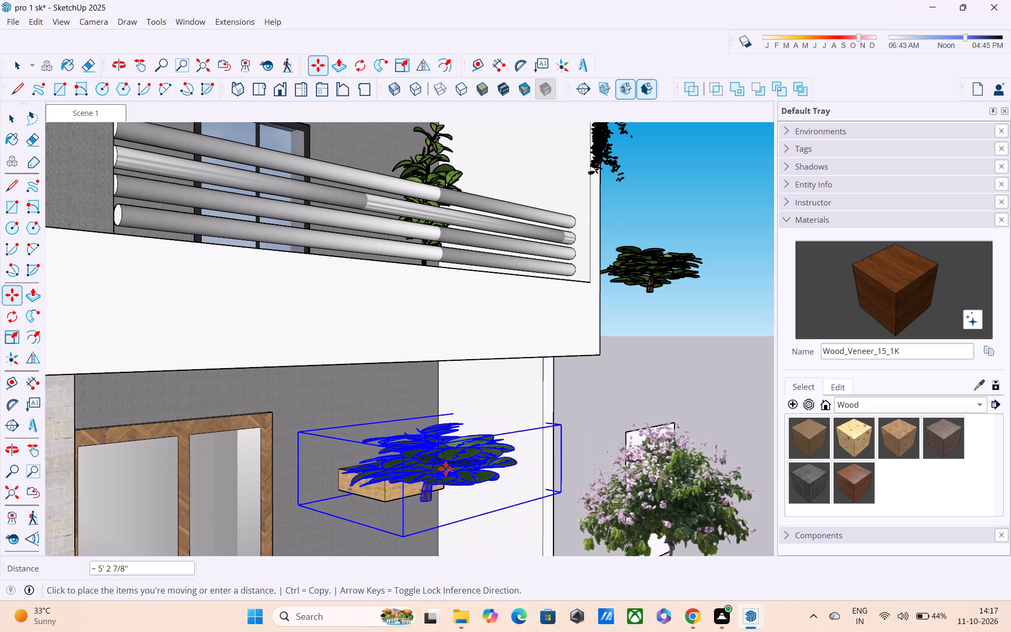
click(409, 466)
scroll(421, 478, down, 2)
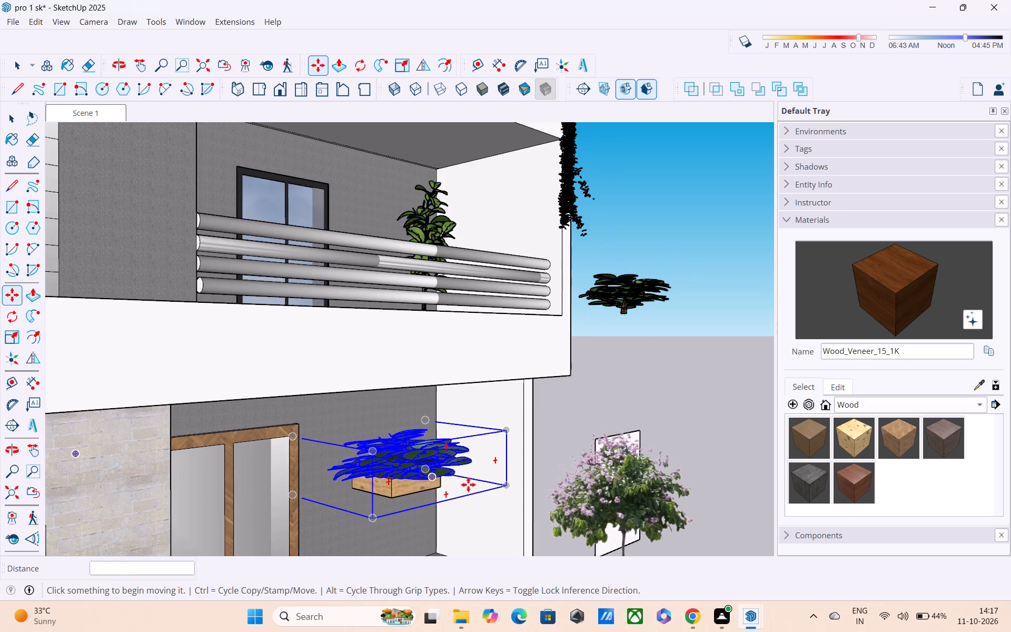
scroll(479, 485, down, 1)
key(Escape)
middle_drag(490, 486, 351, 483)
scroll(363, 491, down, 3)
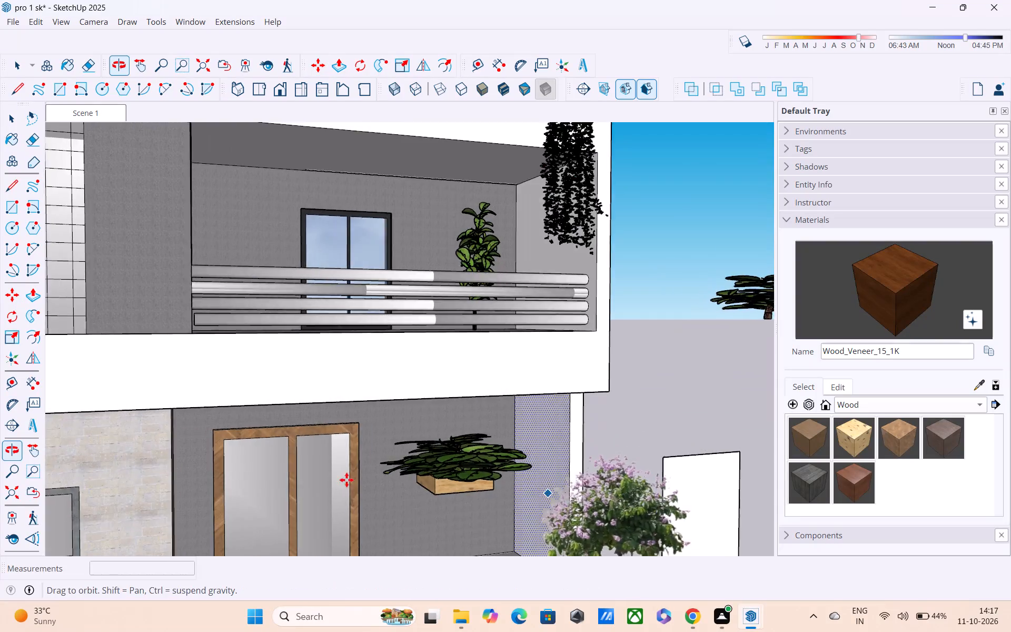
scroll(466, 453, down, 3)
key(Escape)
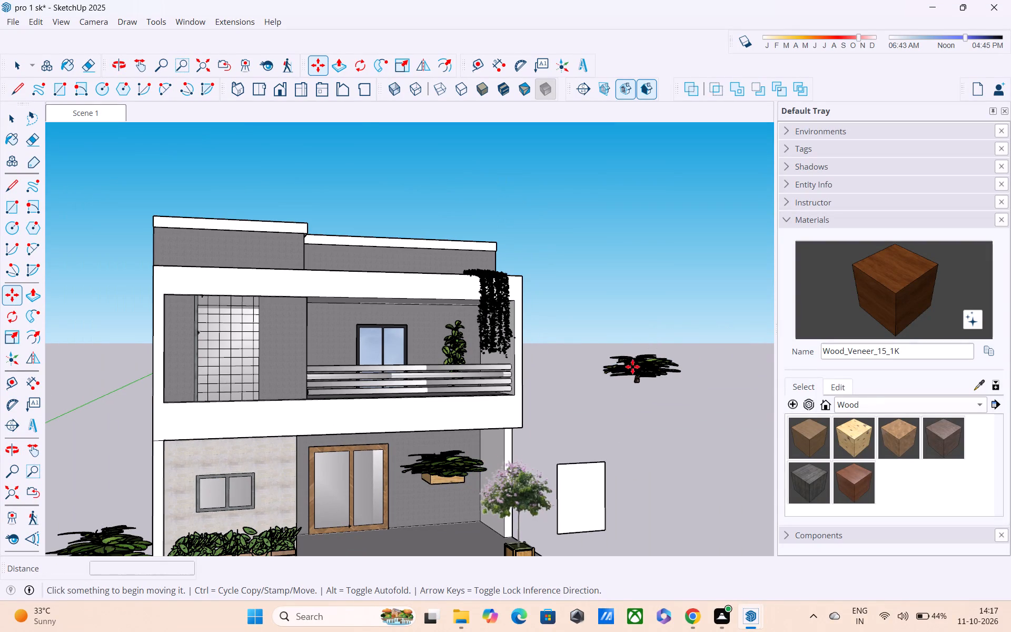
Delete a spare plant copy floating beside the house and the one between the white block and the house.
click(636, 361)
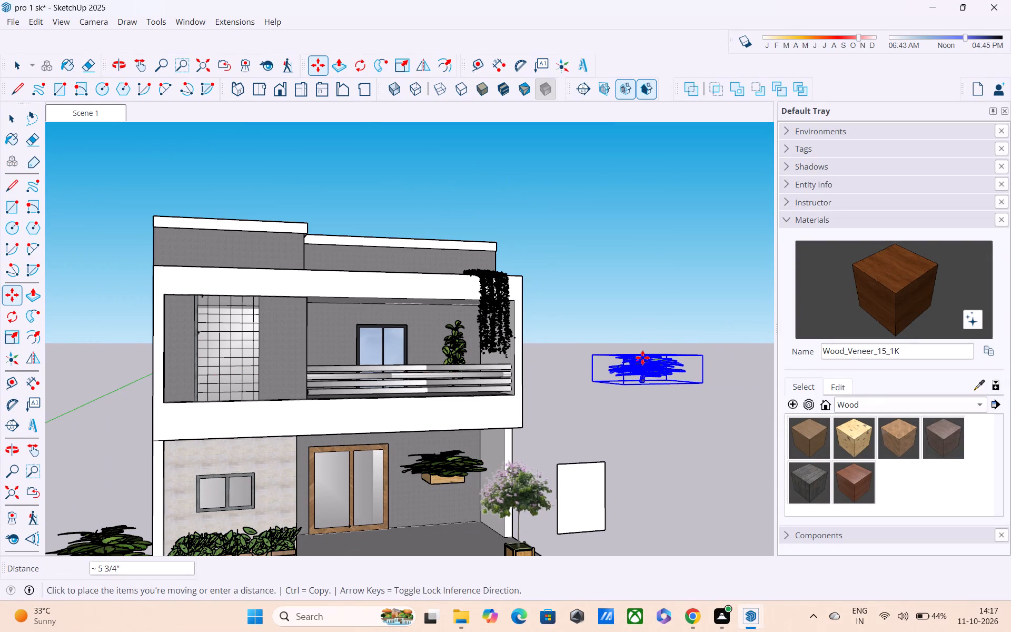
key(Delete)
scroll(643, 356, down, 3)
click(243, 493)
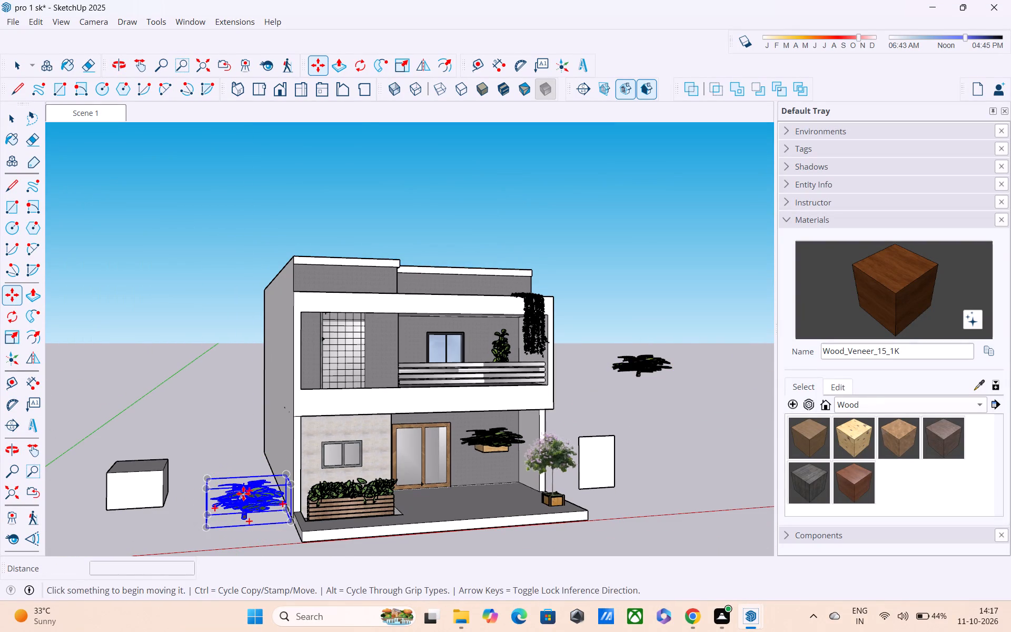
key(Delete)
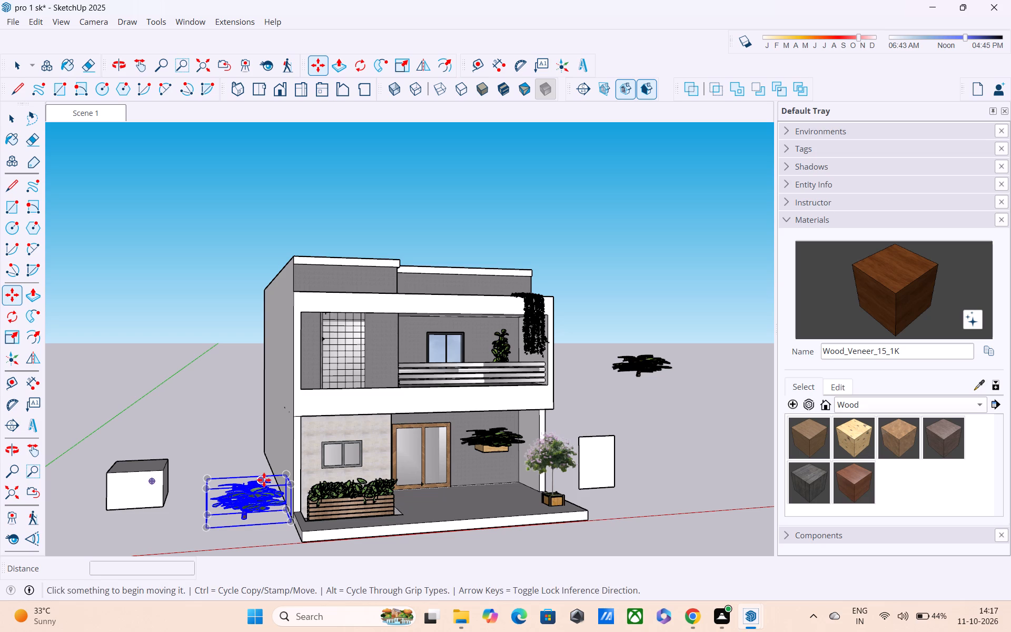
key(Delete)
Delete the remaining flattened plant copies floating in the air beside the balcony.
click(663, 366)
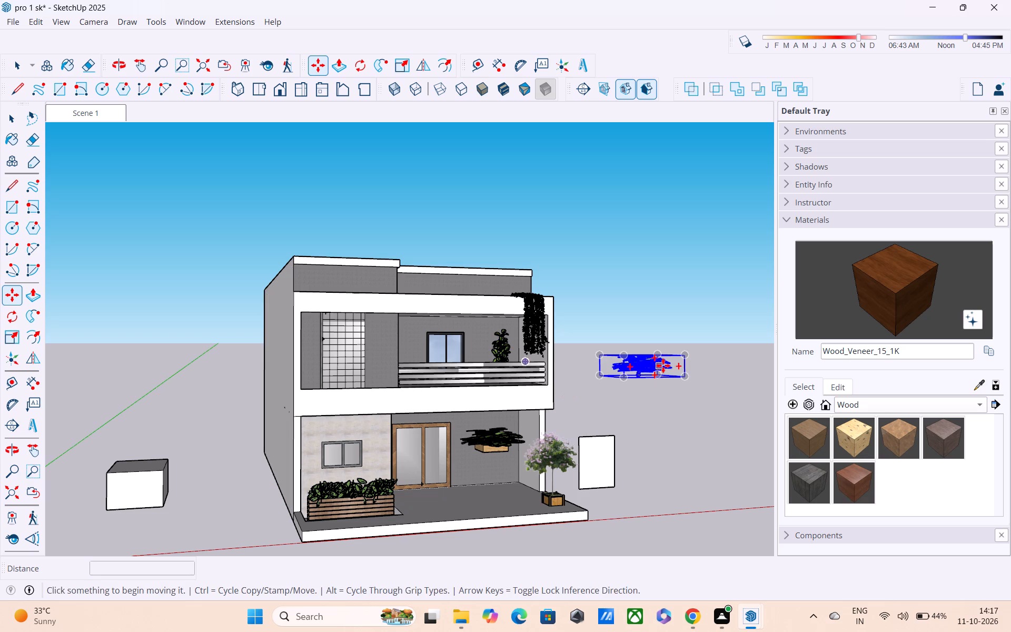
key(Delete)
scroll(663, 365, down, 2)
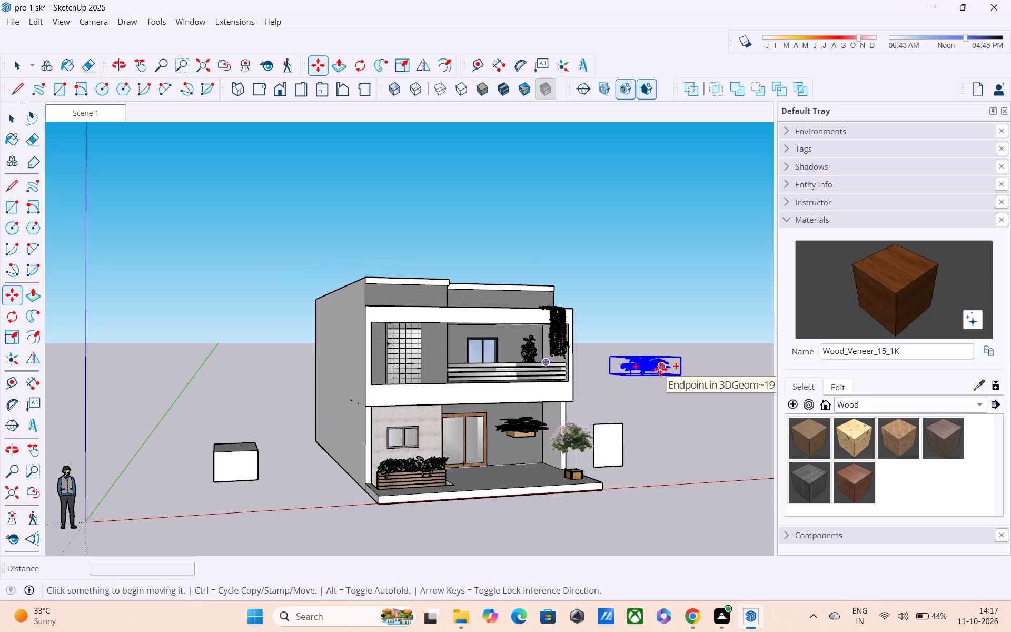
scroll(655, 379, down, 1)
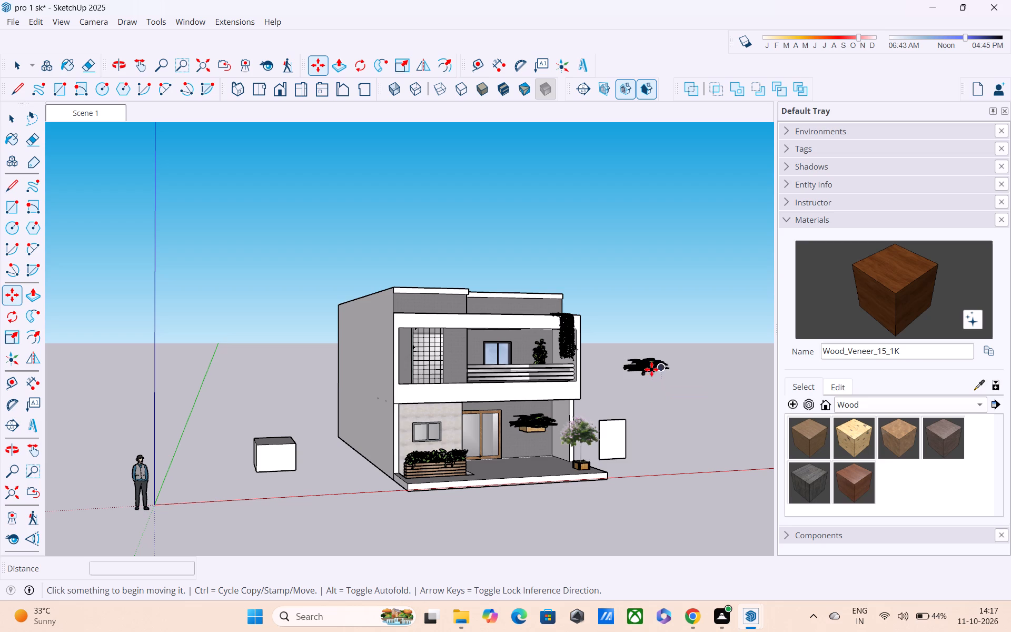
click(651, 369)
key(Delete)
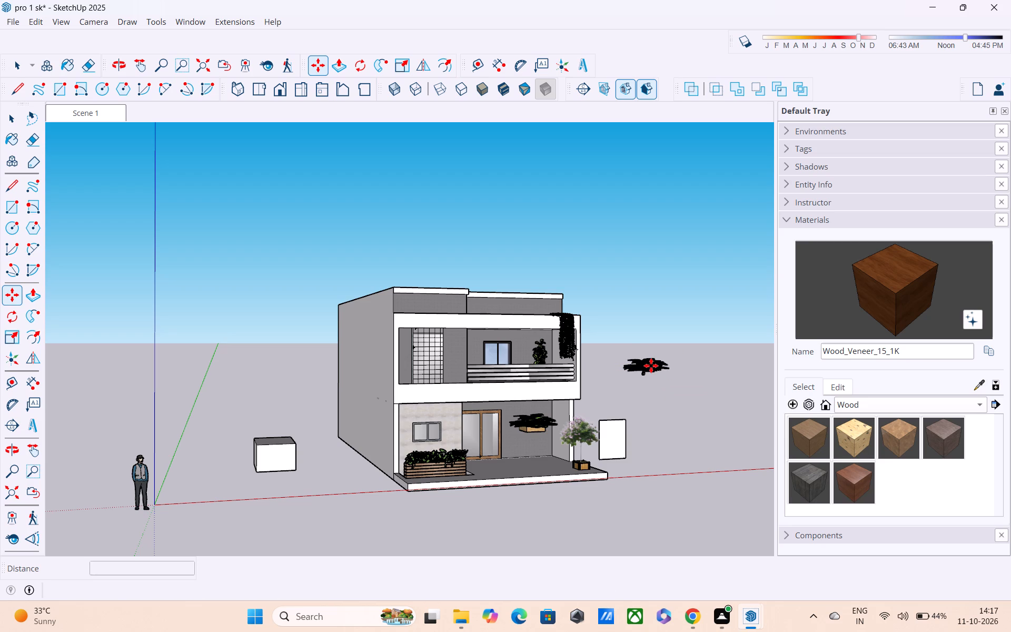
key(Escape)
key(Escape)
key(space)
click(637, 368)
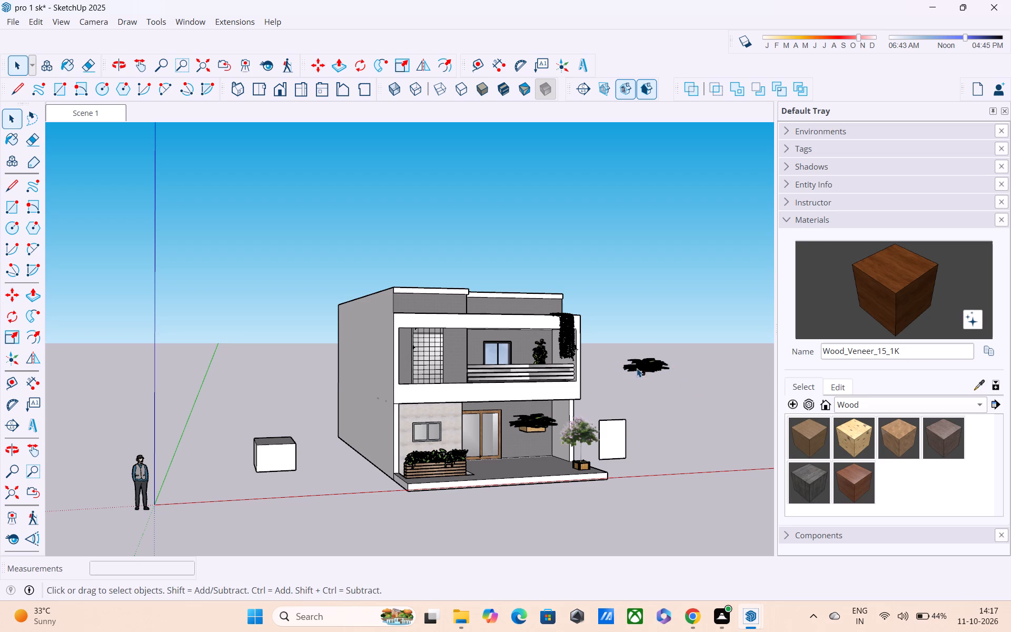
key(Delete)
Delete the freestanding white rectangle beside the porch, including its face and all its edges.
middle_drag(631, 371, 582, 397)
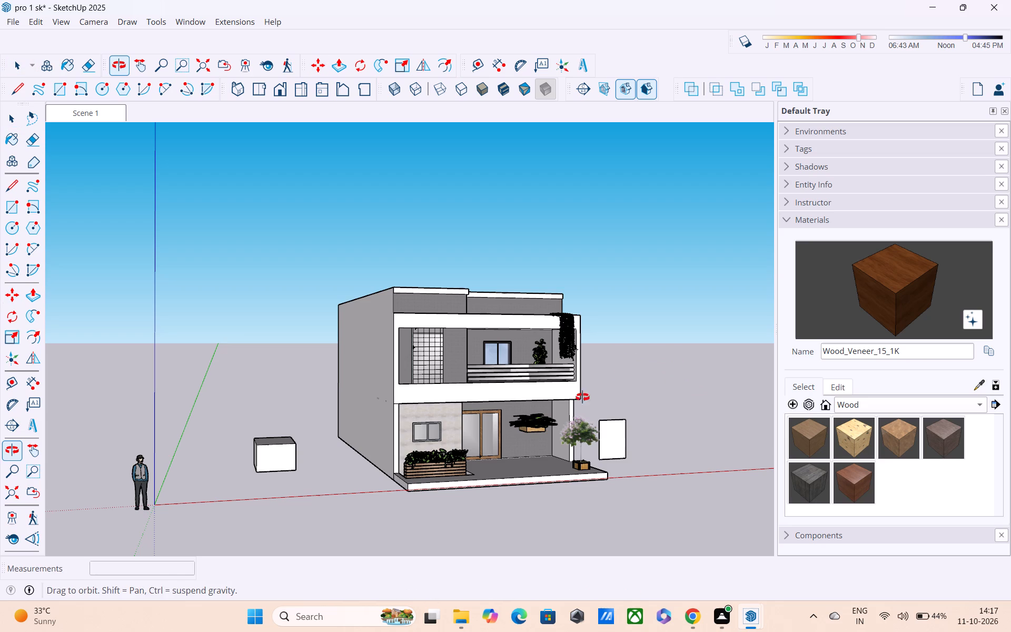
middle_drag(582, 397, 558, 414)
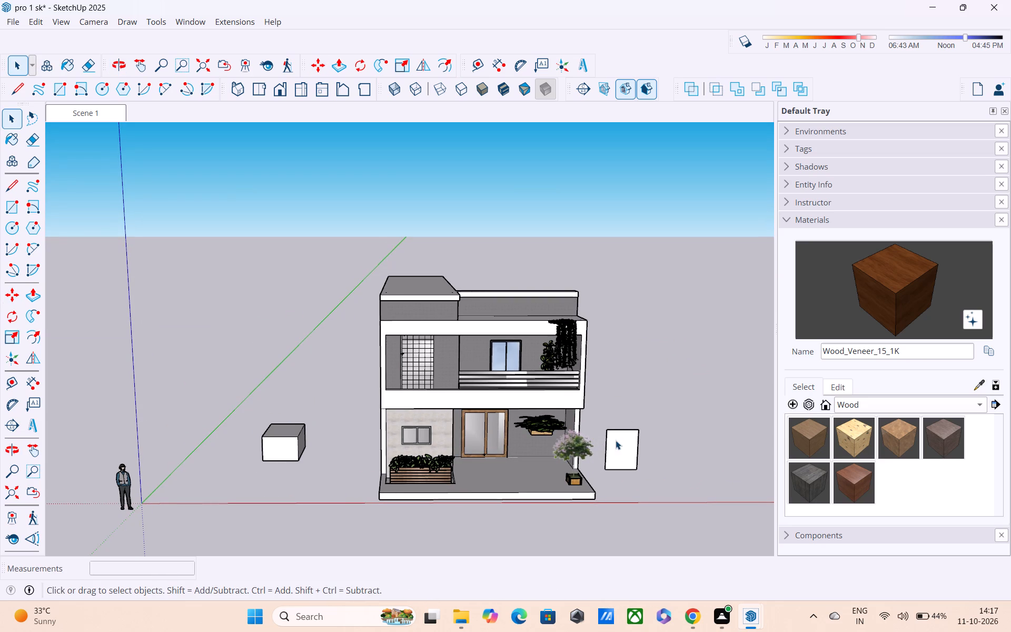
click(619, 440)
key(Delete)
scroll(617, 410, down, 1)
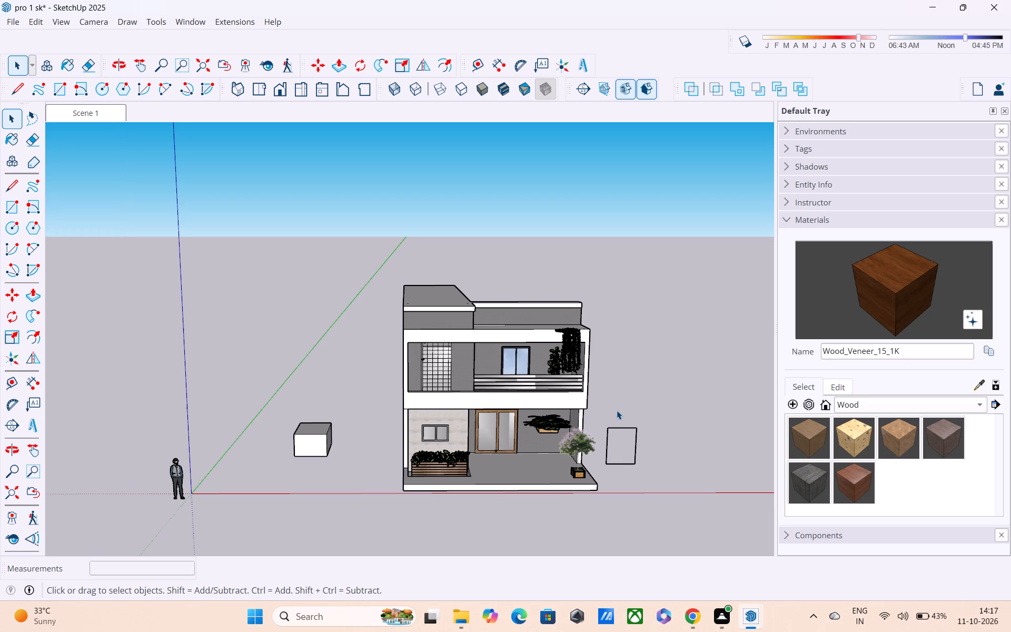
drag(593, 415, 637, 480)
key(Delete)
drag(593, 417, 637, 442)
drag(637, 442, 655, 478)
key(Delete)
scroll(641, 428, down, 4)
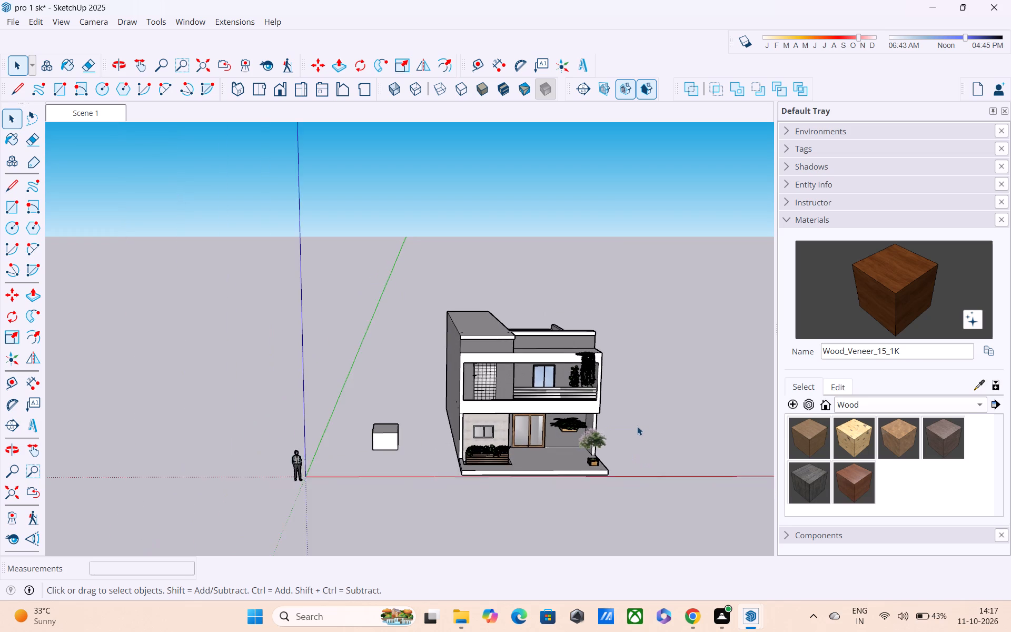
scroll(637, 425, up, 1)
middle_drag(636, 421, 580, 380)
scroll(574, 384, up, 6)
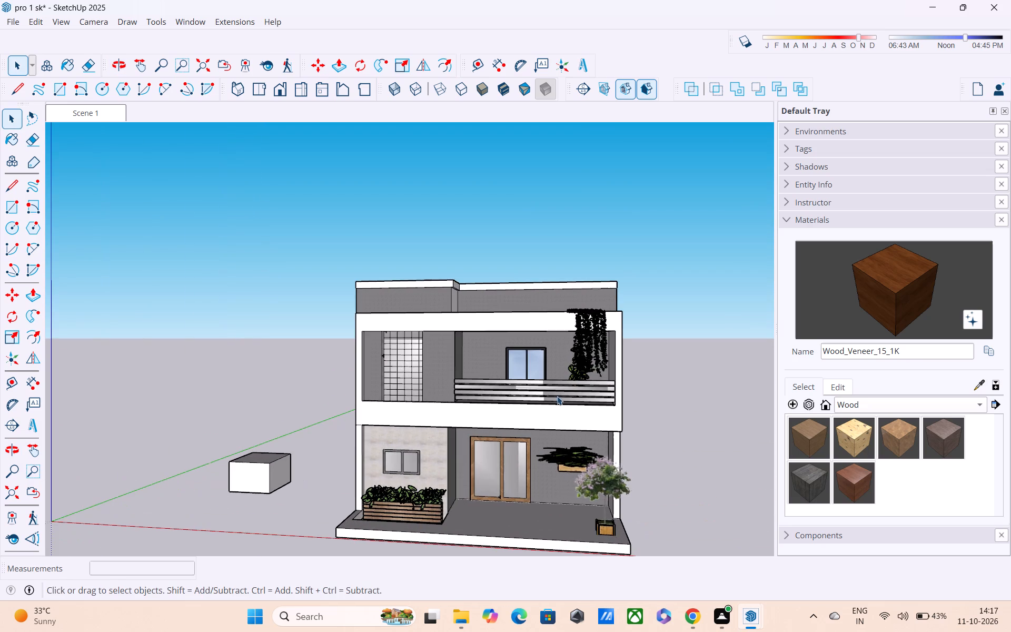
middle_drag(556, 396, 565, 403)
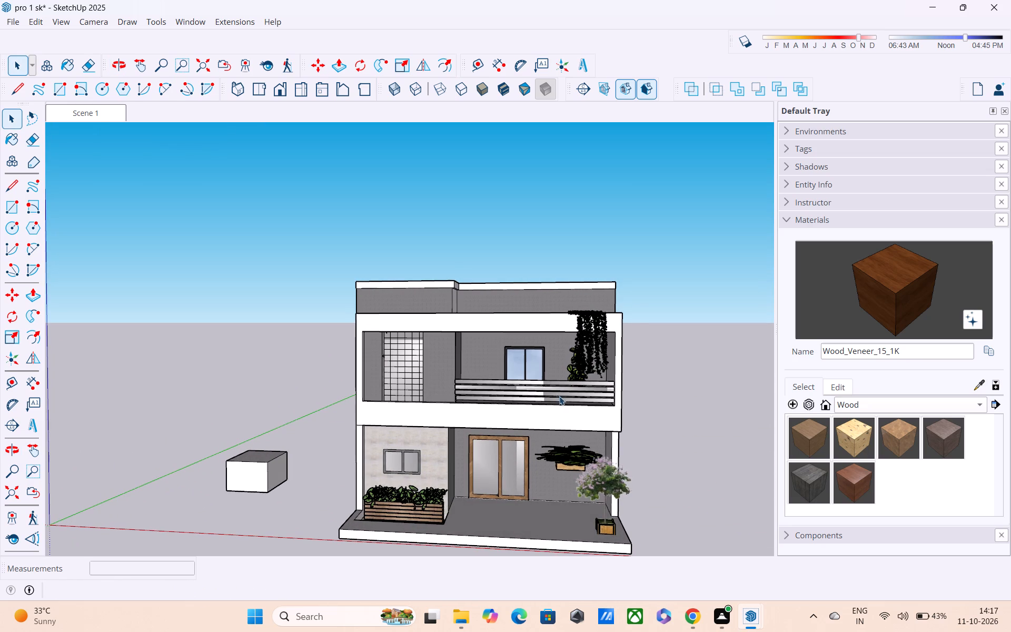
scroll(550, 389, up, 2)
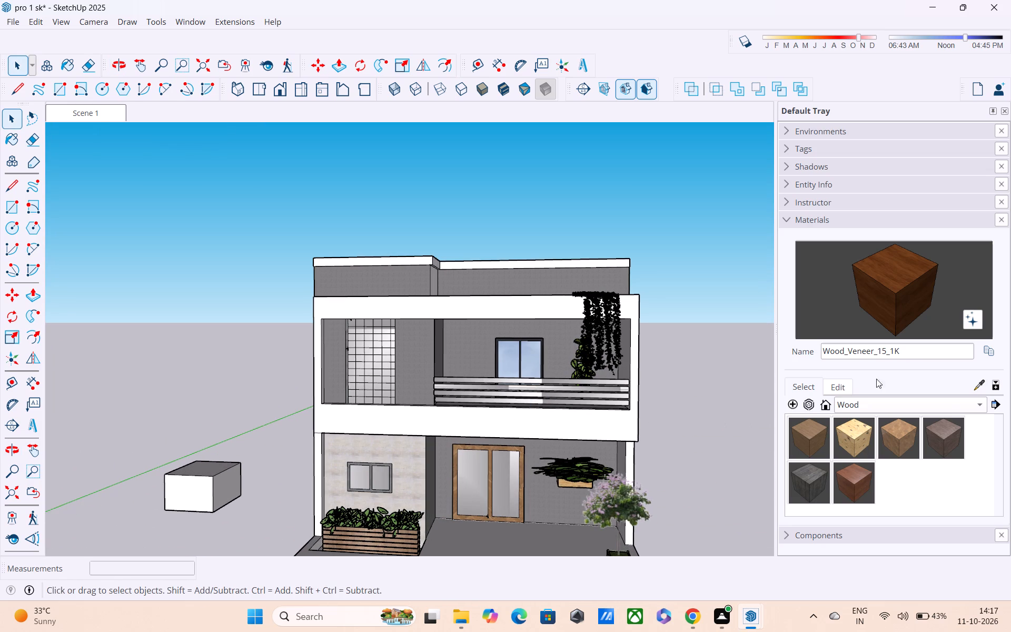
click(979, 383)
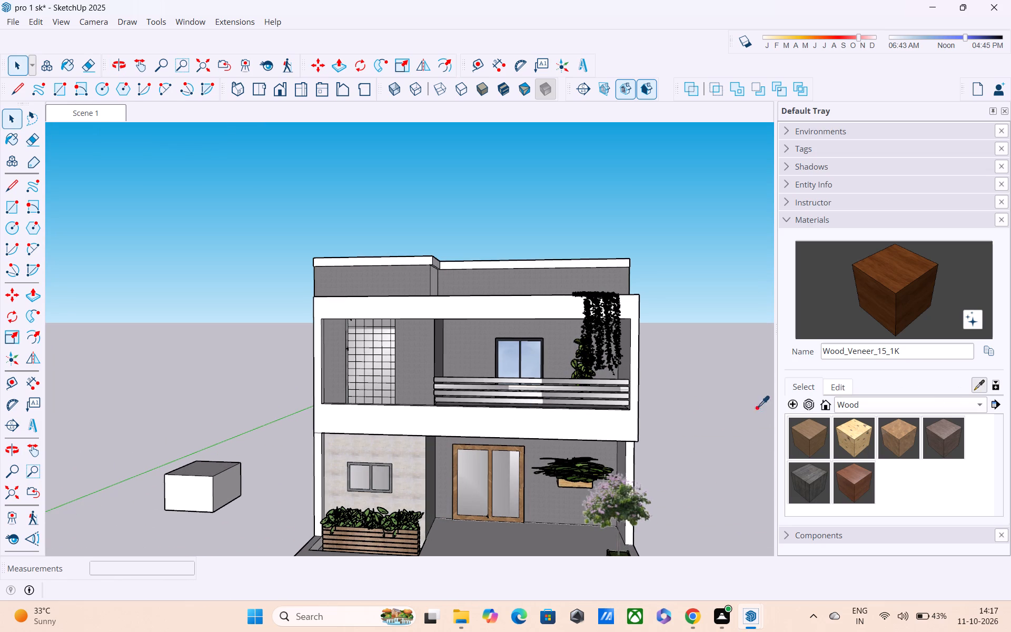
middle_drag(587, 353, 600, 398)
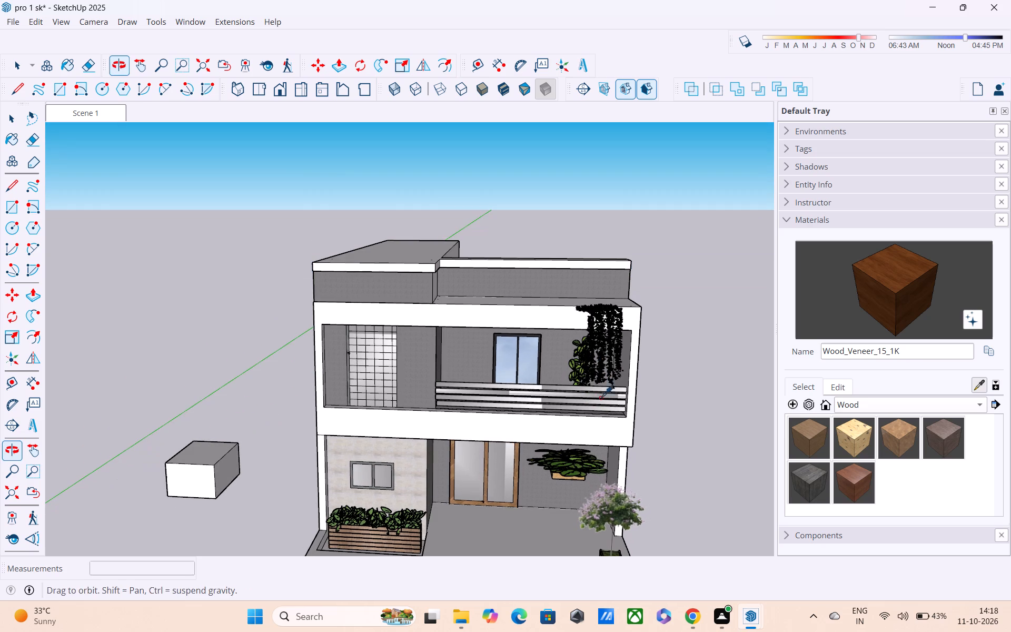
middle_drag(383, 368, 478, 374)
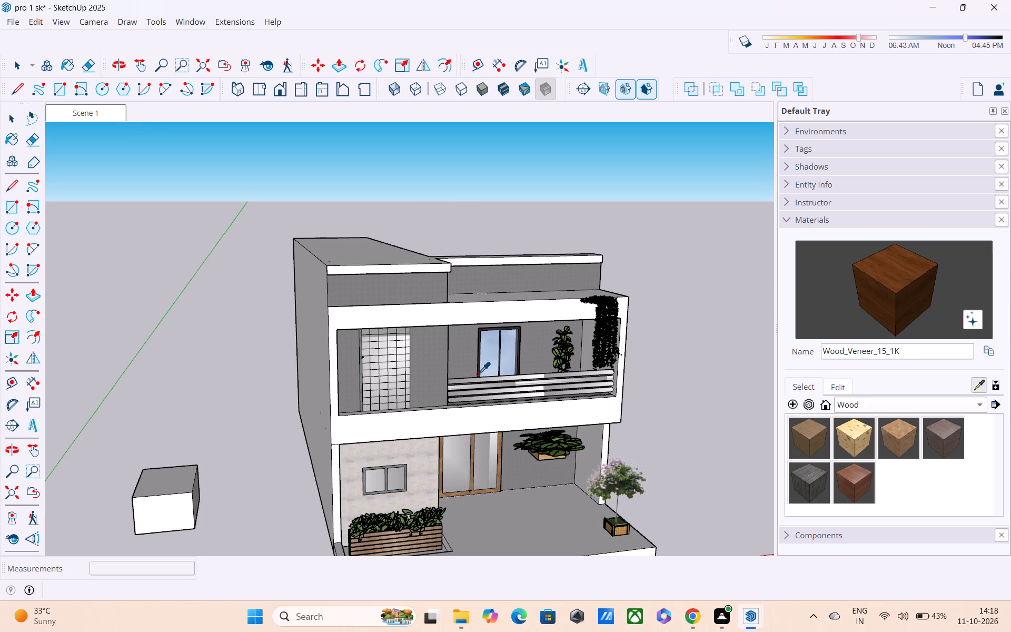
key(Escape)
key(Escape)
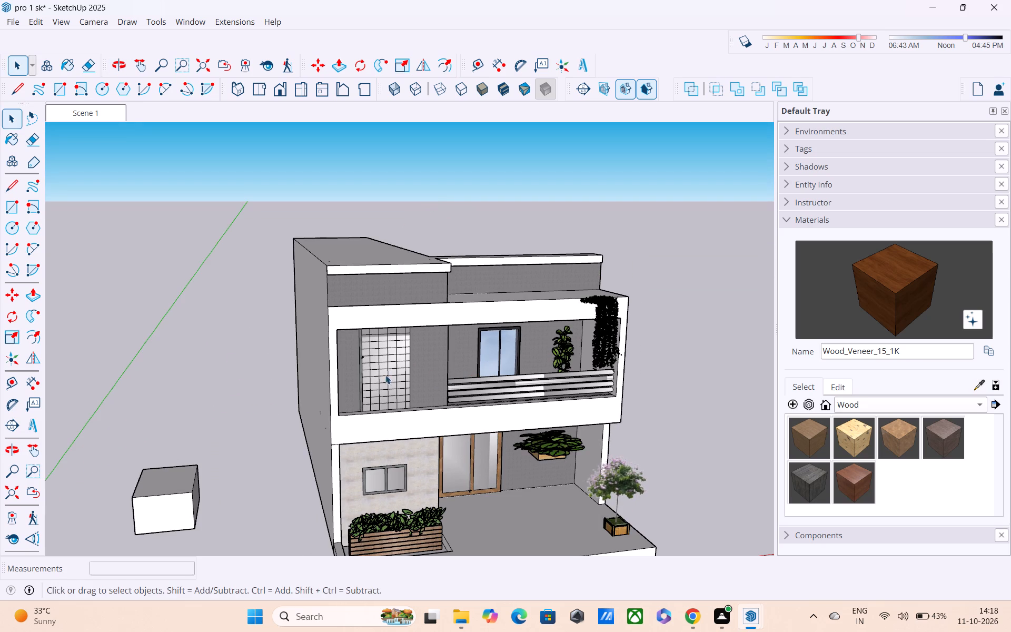
Draw a vertical line about 2' 11" tall across the grey parapet wall above the tiled panel, up to its white coping.
middle_drag(385, 375, 332, 339)
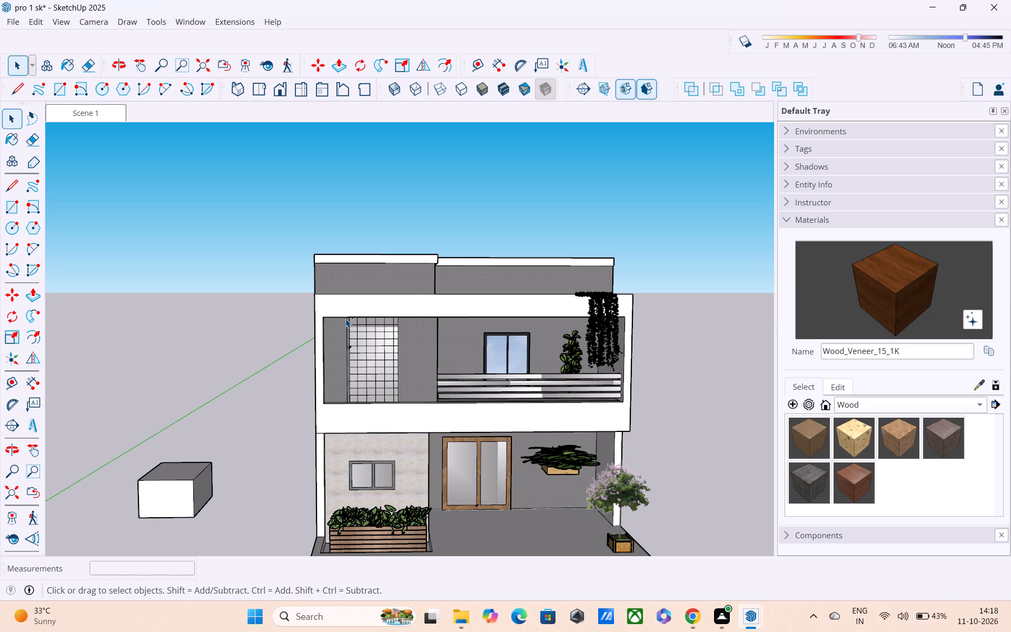
key(l)
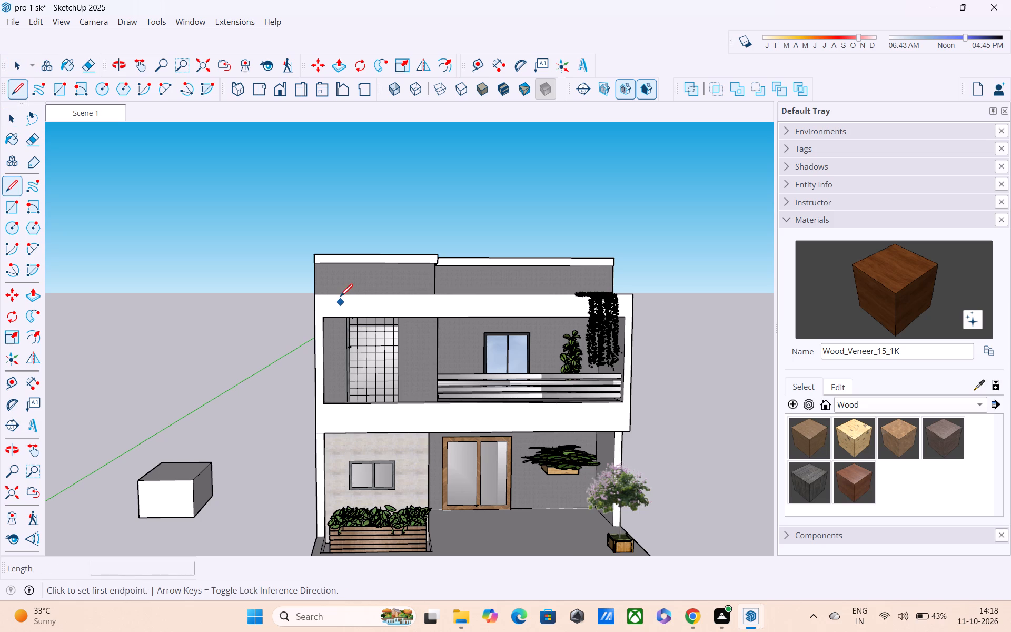
click(340, 297)
click(343, 263)
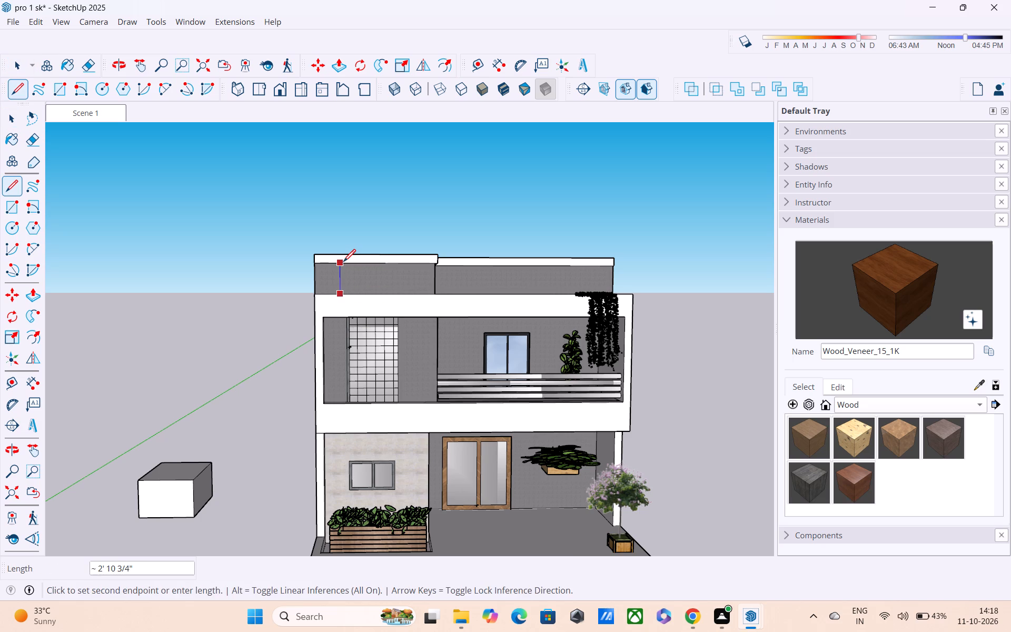
key(Escape)
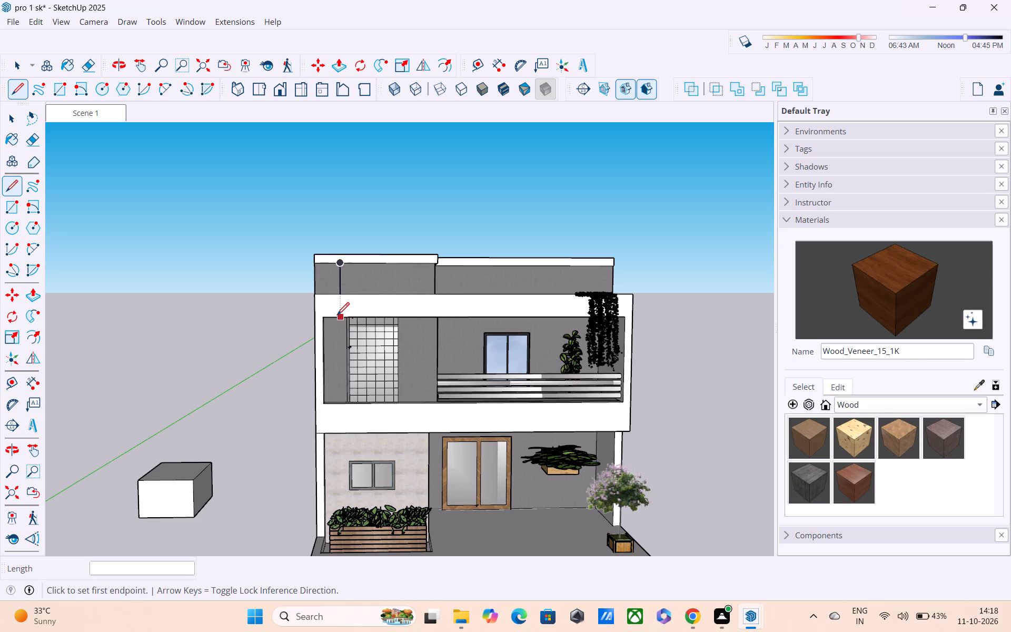
Draw an 8' 2" vertical line across the balcony opening beside the tiled panel, from the frame's upper inner edge to its lower one.
click(338, 317)
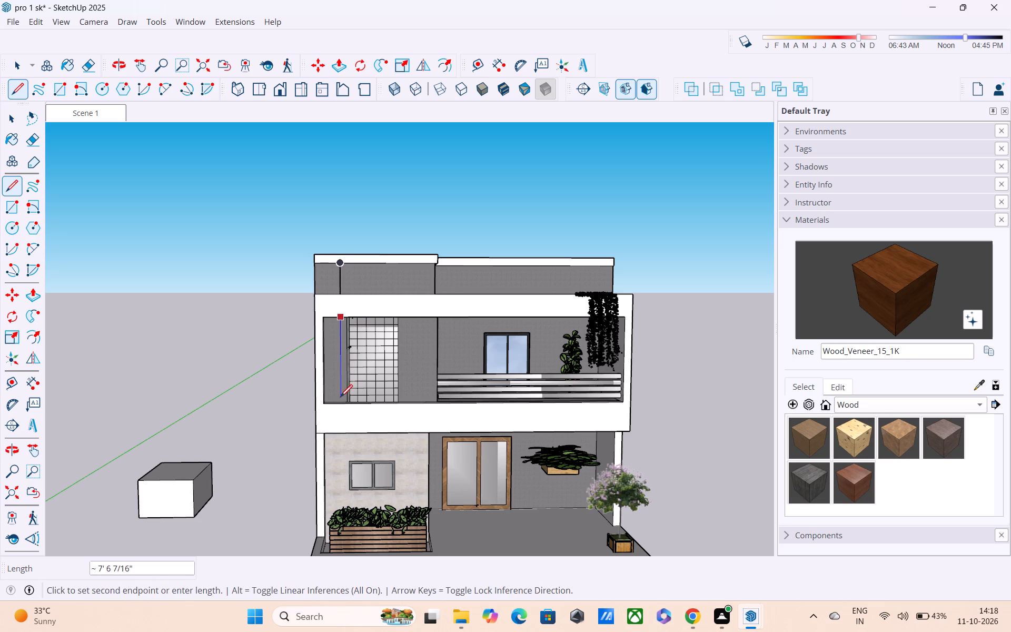
middle_drag(340, 398, 260, 382)
scroll(400, 351, up, 3)
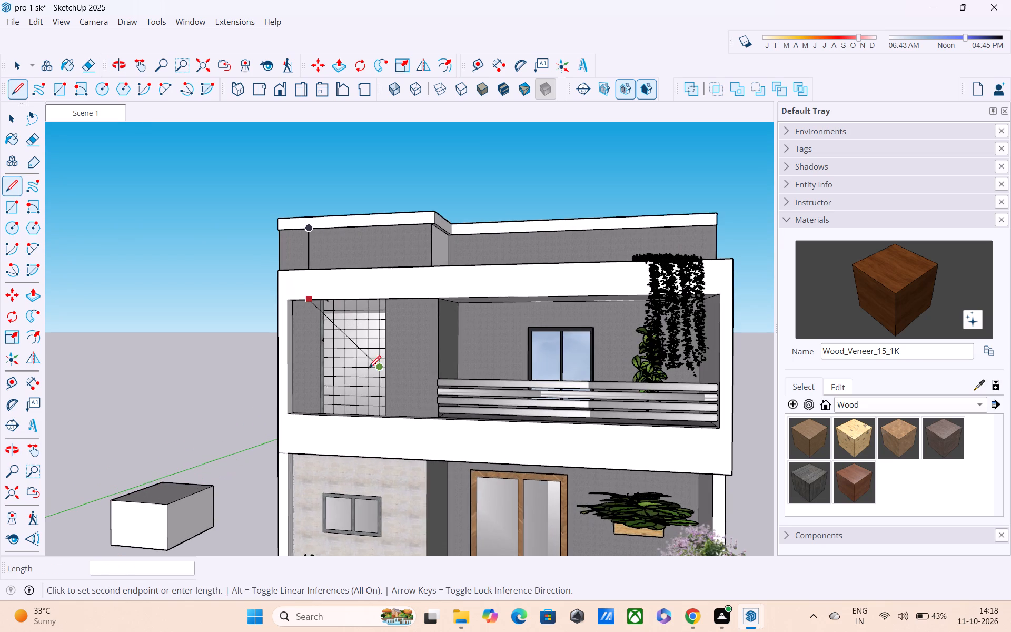
scroll(343, 372, up, 7)
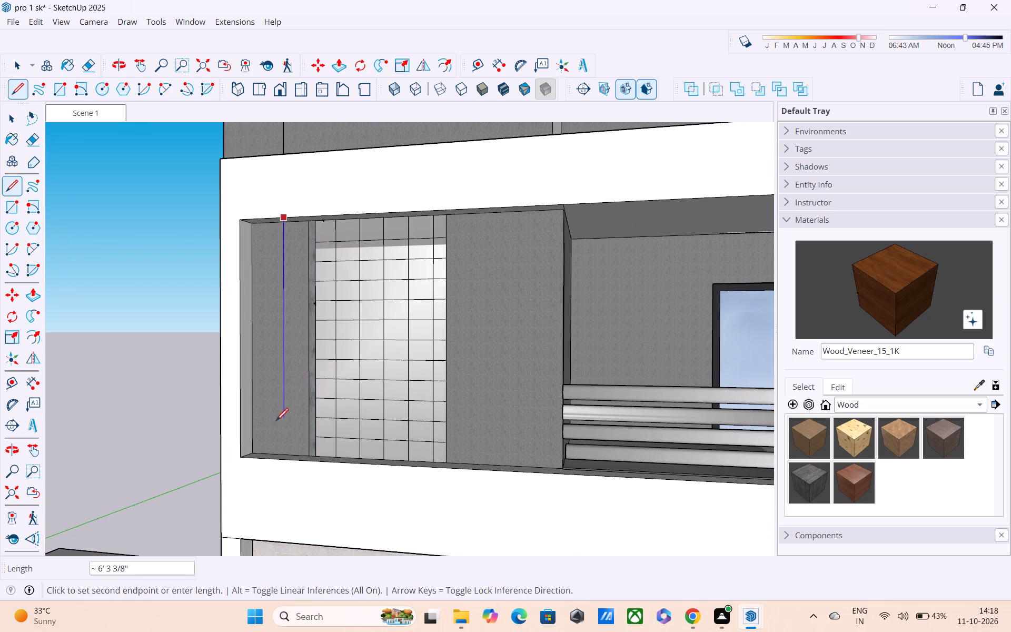
click(282, 459)
scroll(282, 459, down, 3)
key(Escape)
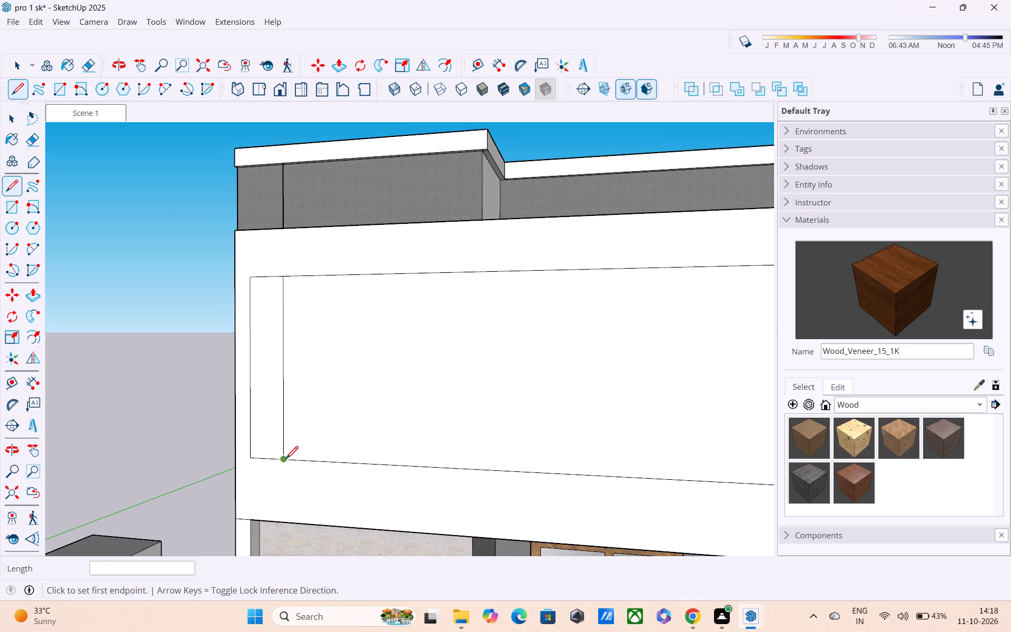
Delete the large white face covering the balcony opening, keeping the narrow strip beside the white frame.
key(space)
click(448, 394)
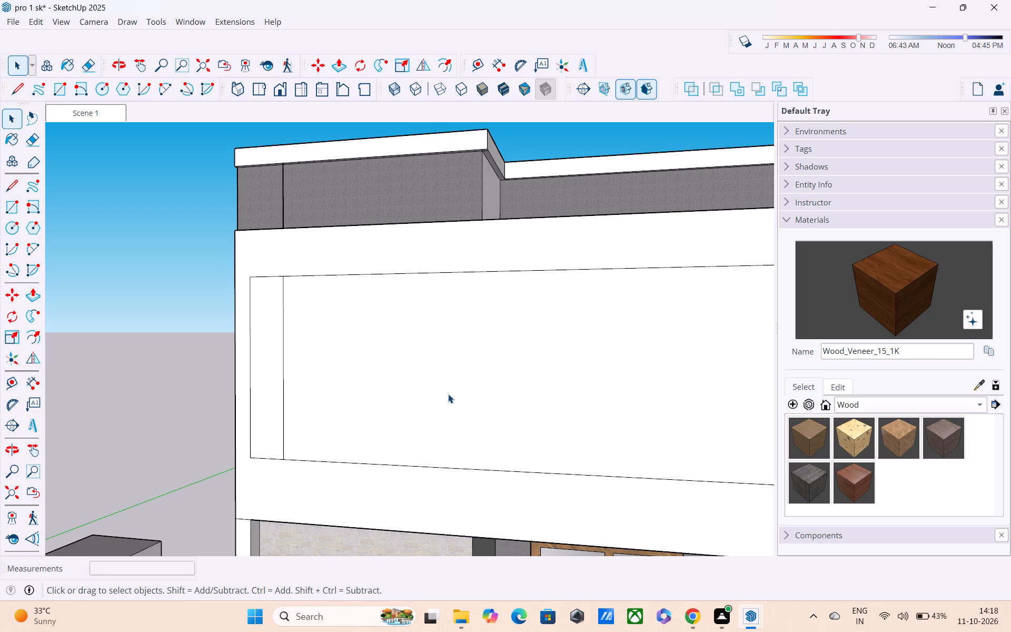
key(Delete)
Delete the three leftover edges around the narrow white strip so that it merges with the balcony's white frame.
scroll(449, 393, down, 1)
middle_drag(449, 393, 552, 402)
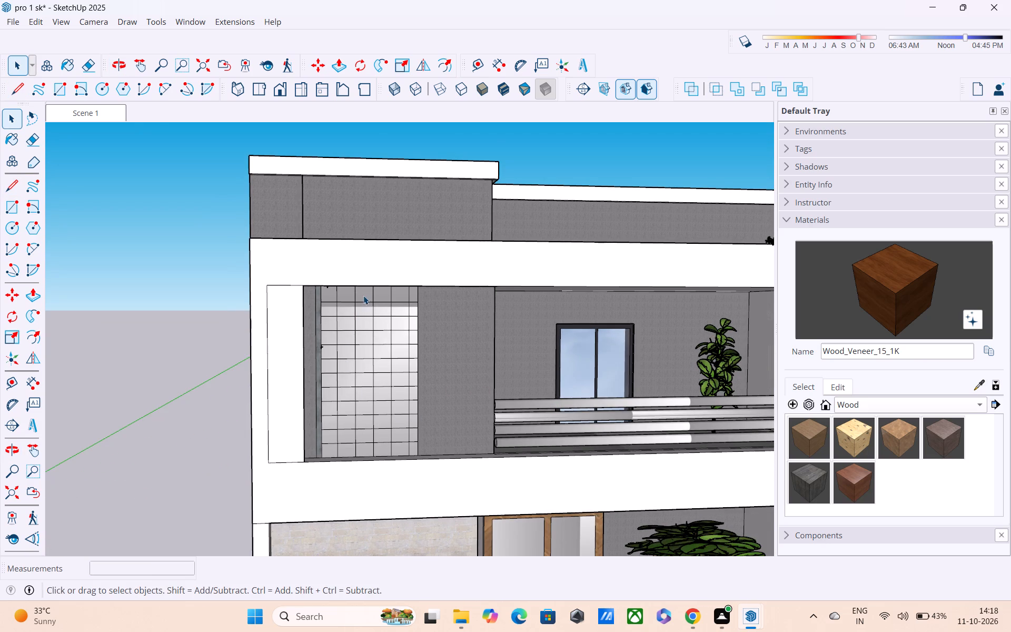
scroll(328, 357, up, 1)
middle_drag(328, 357, 259, 360)
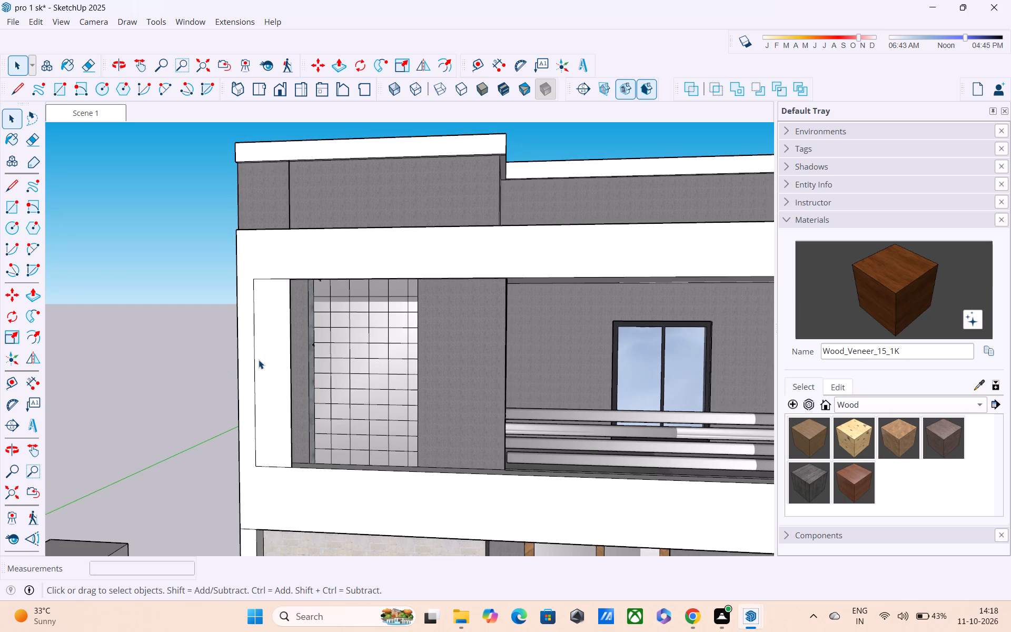
scroll(295, 351, down, 1)
middle_drag(295, 351, 363, 357)
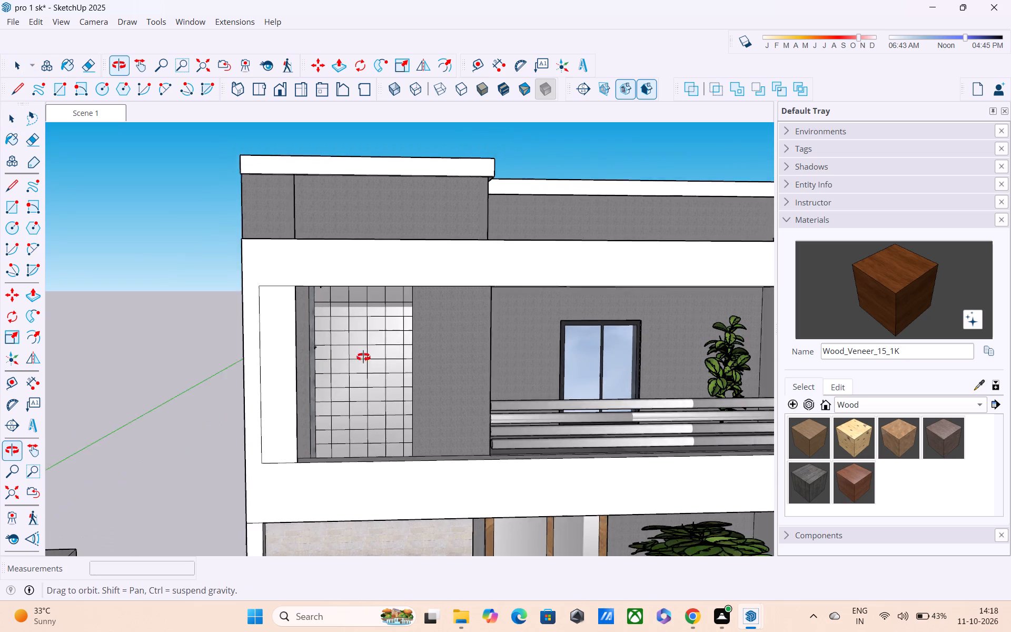
middle_drag(363, 357, 389, 357)
scroll(389, 357, down, 1)
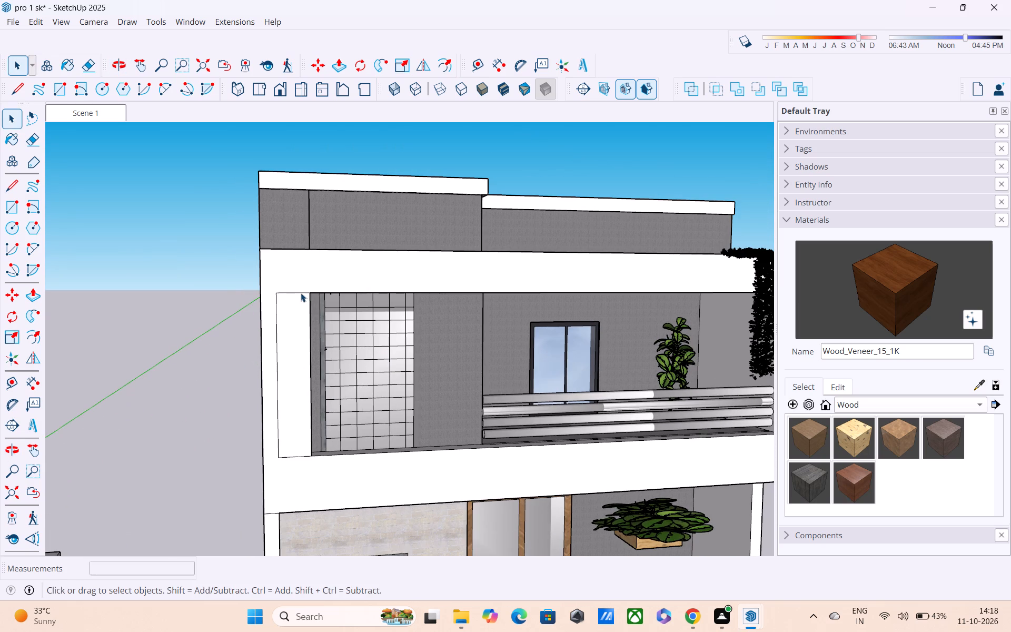
click(301, 293)
key(Delete)
click(277, 348)
key(Delete)
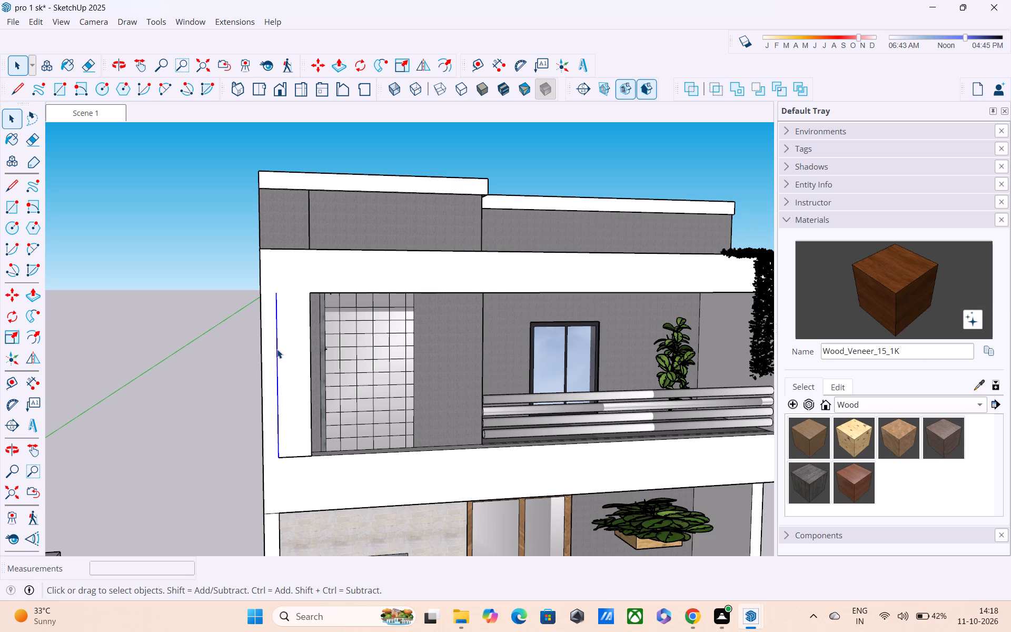
click(291, 453)
click(291, 457)
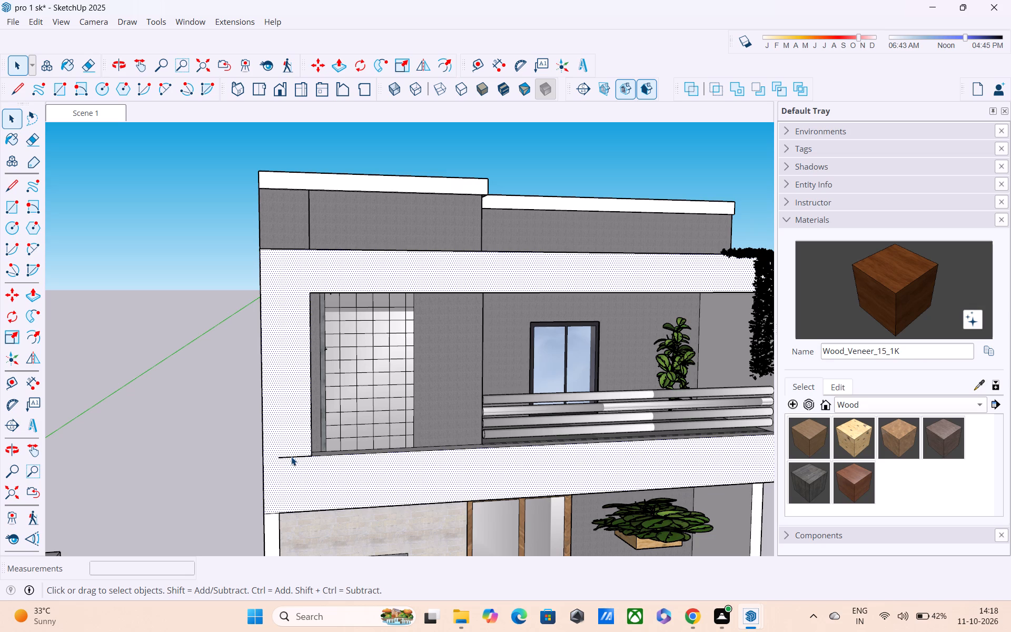
key(Delete)
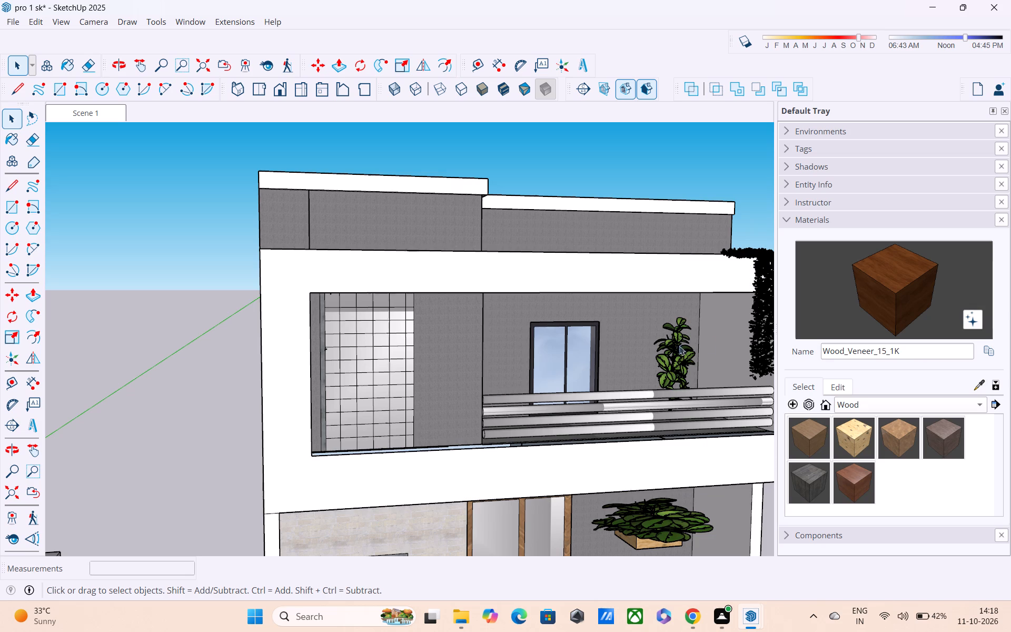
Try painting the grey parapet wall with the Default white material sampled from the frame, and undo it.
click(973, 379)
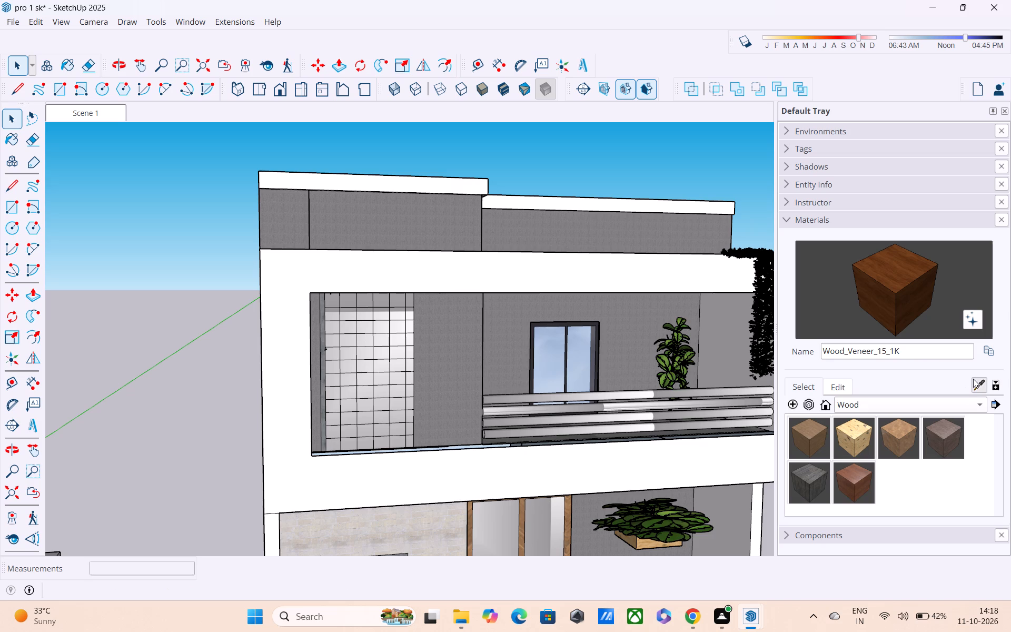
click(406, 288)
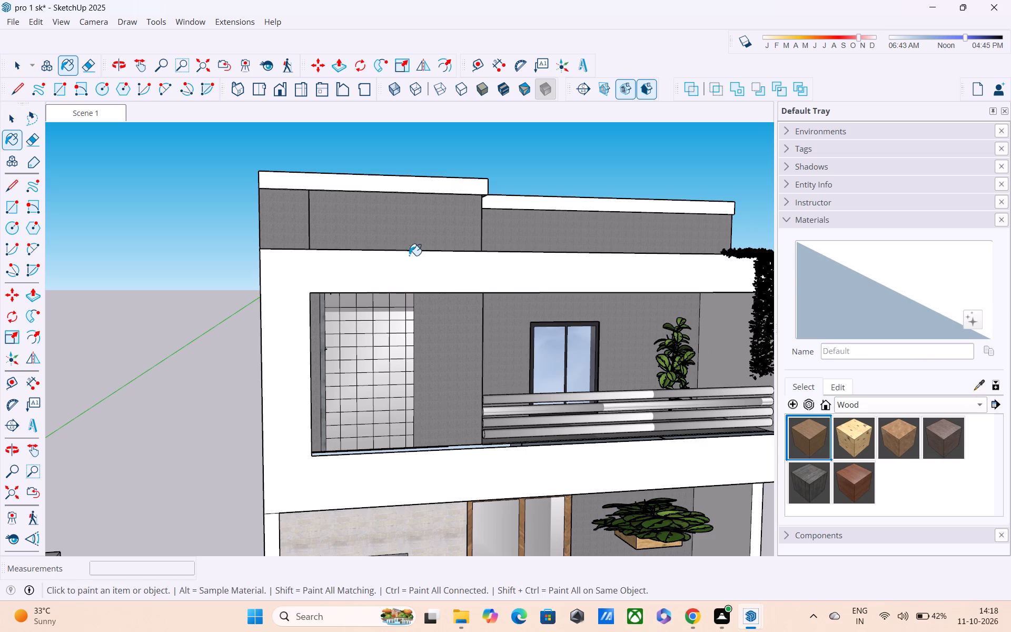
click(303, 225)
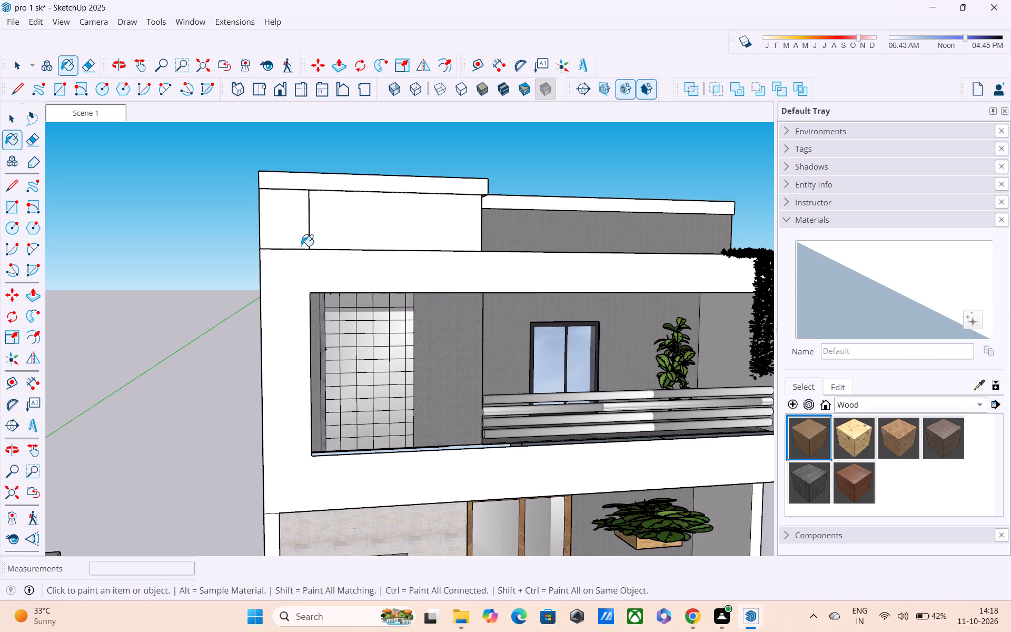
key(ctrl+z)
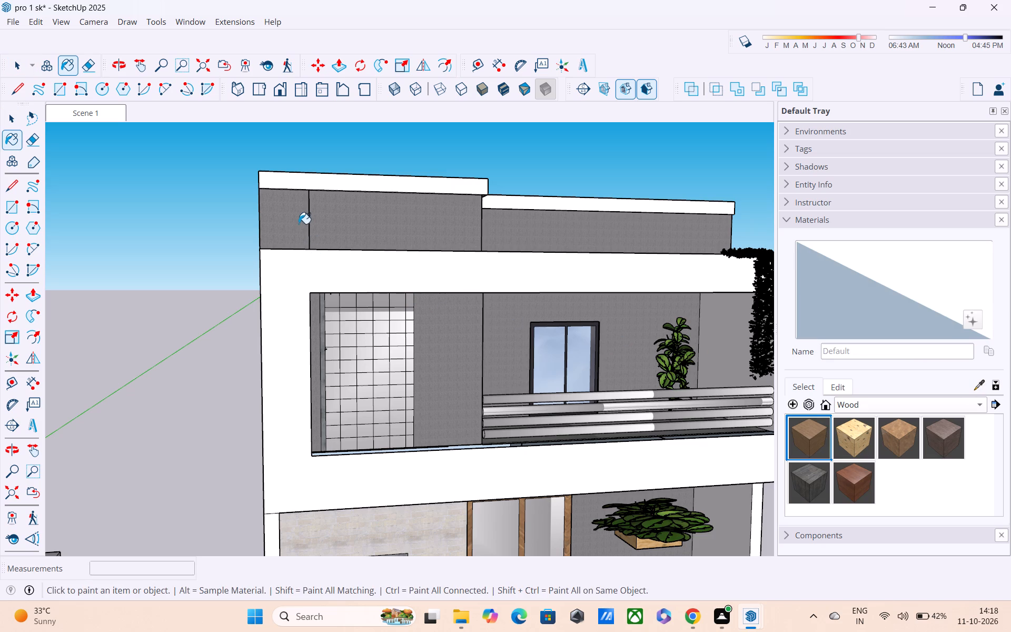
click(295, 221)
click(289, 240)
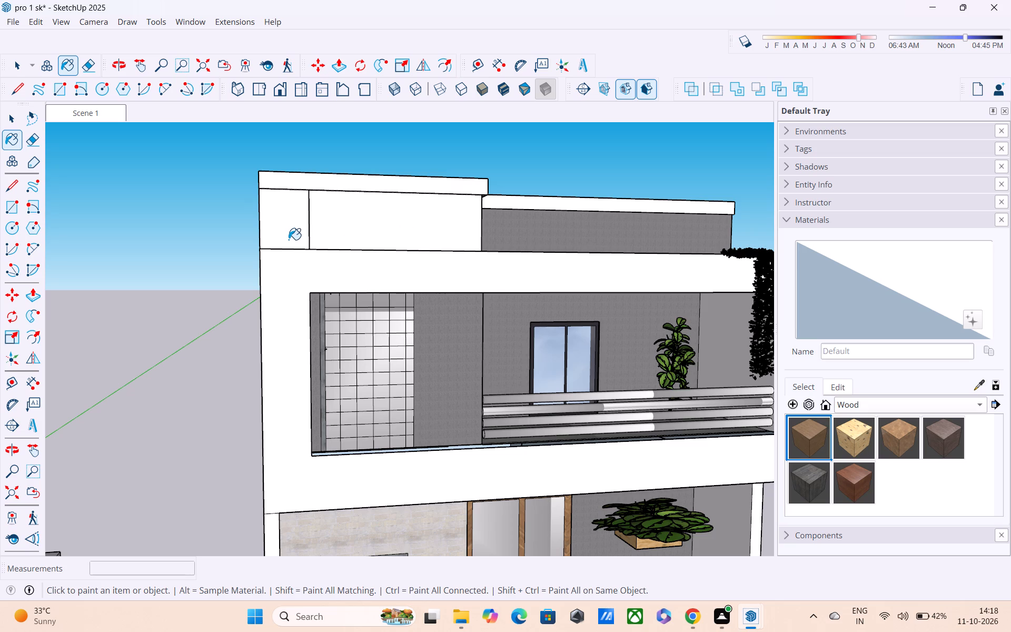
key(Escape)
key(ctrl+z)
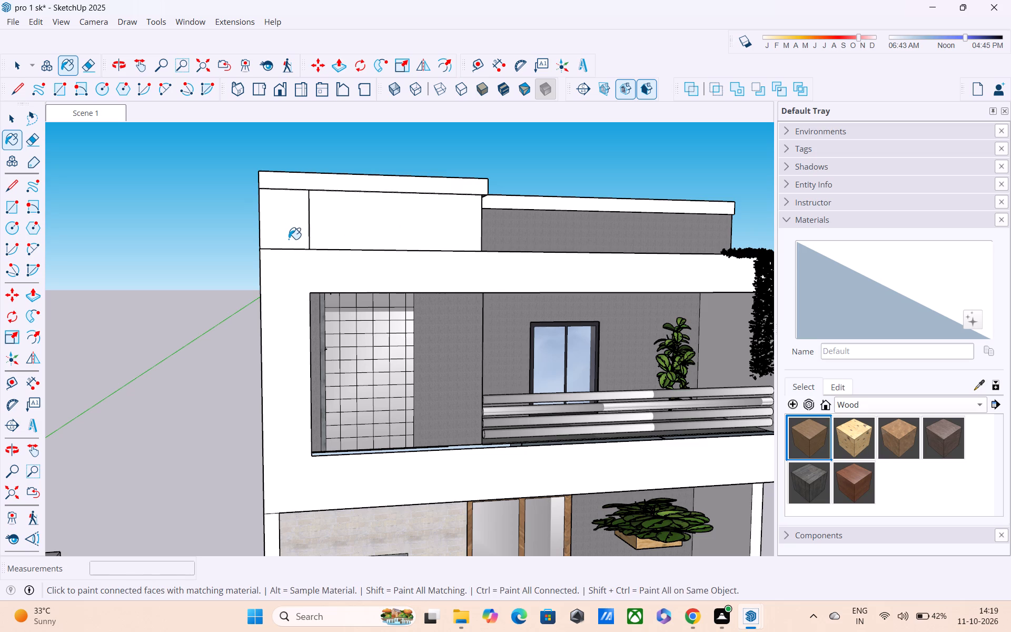
Draw 3" lines from the parapet vertical line's upper and lower ends back to the recessed grey wall.
middle_drag(348, 232, 238, 295)
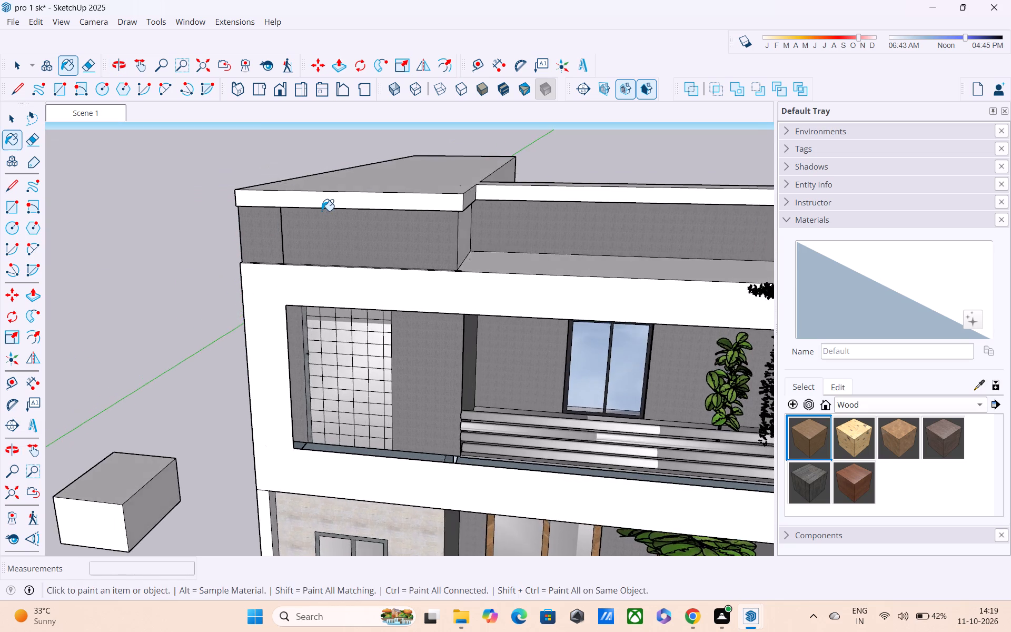
scroll(322, 211, up, 4)
middle_drag(319, 221, 200, 184)
scroll(200, 184, up, 1)
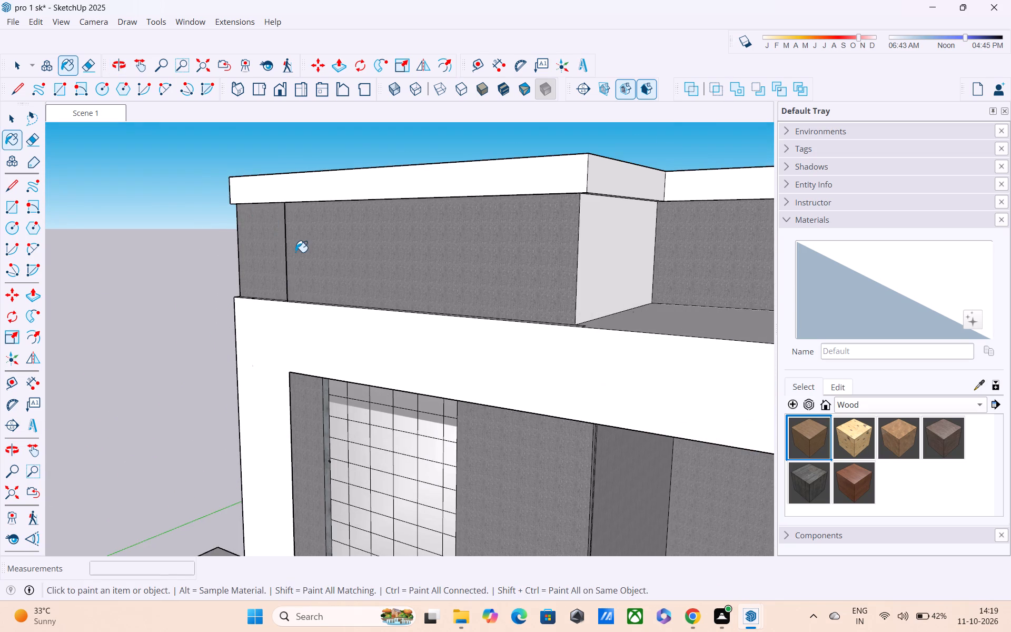
scroll(295, 252, up, 7)
middle_drag(298, 247, 184, 204)
scroll(268, 206, up, 3)
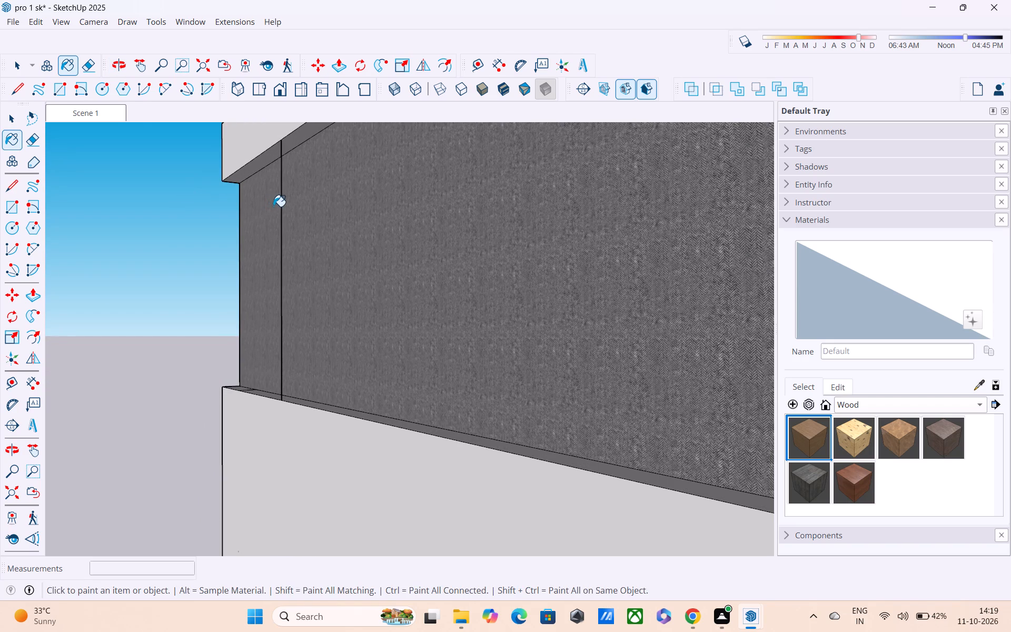
key(l)
scroll(286, 176, up, 2)
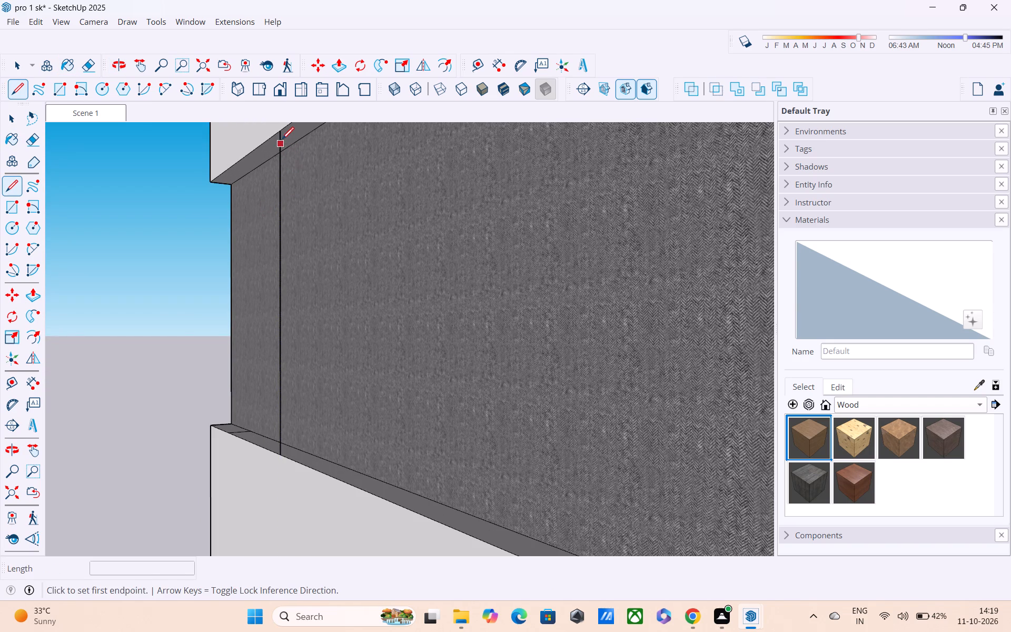
click(281, 137)
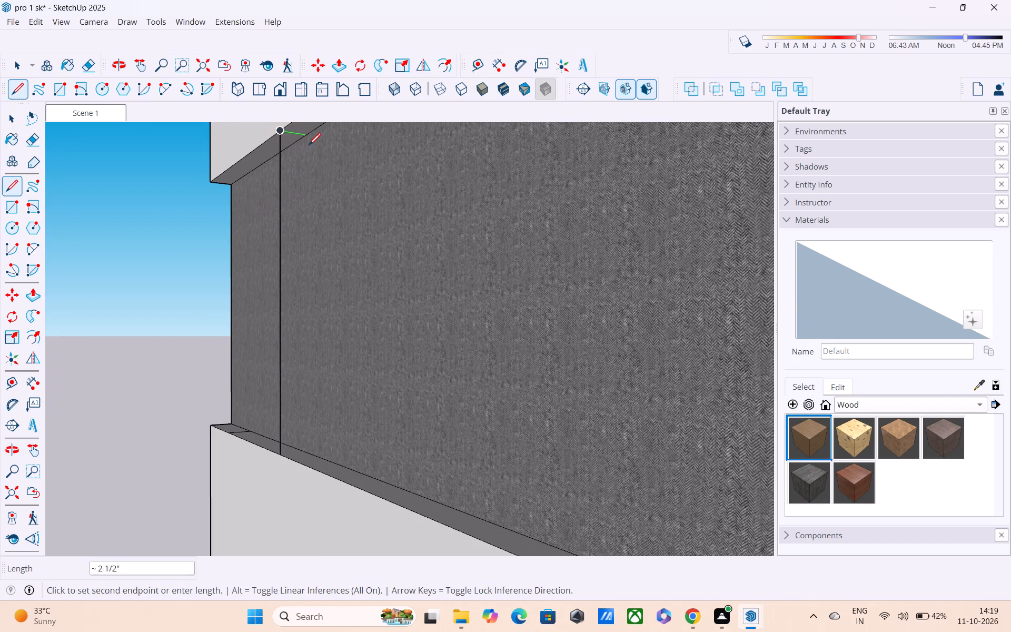
click(308, 140)
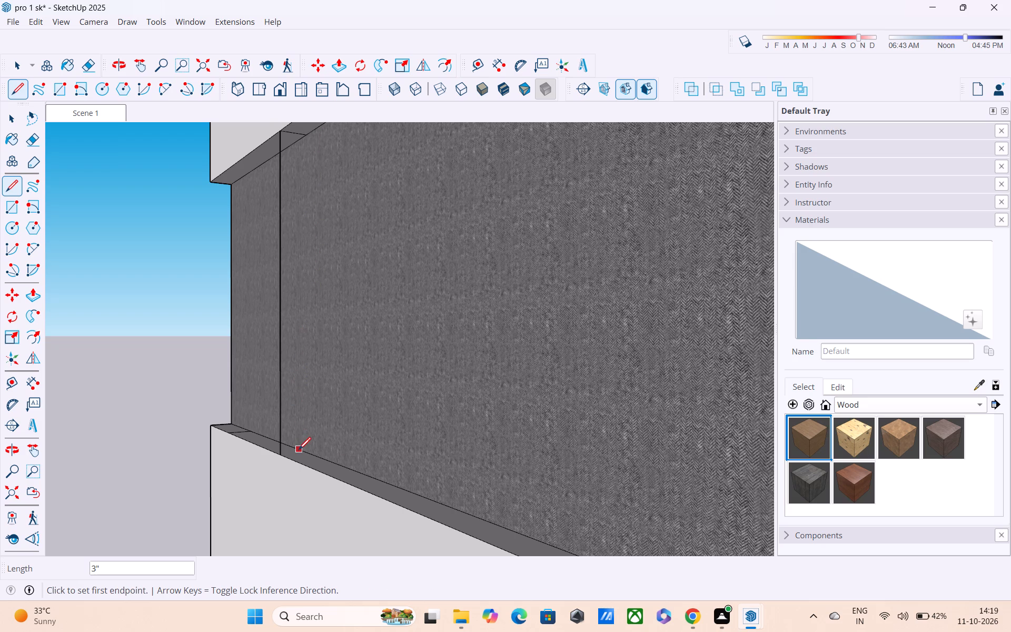
middle_drag(307, 436, 340, 433)
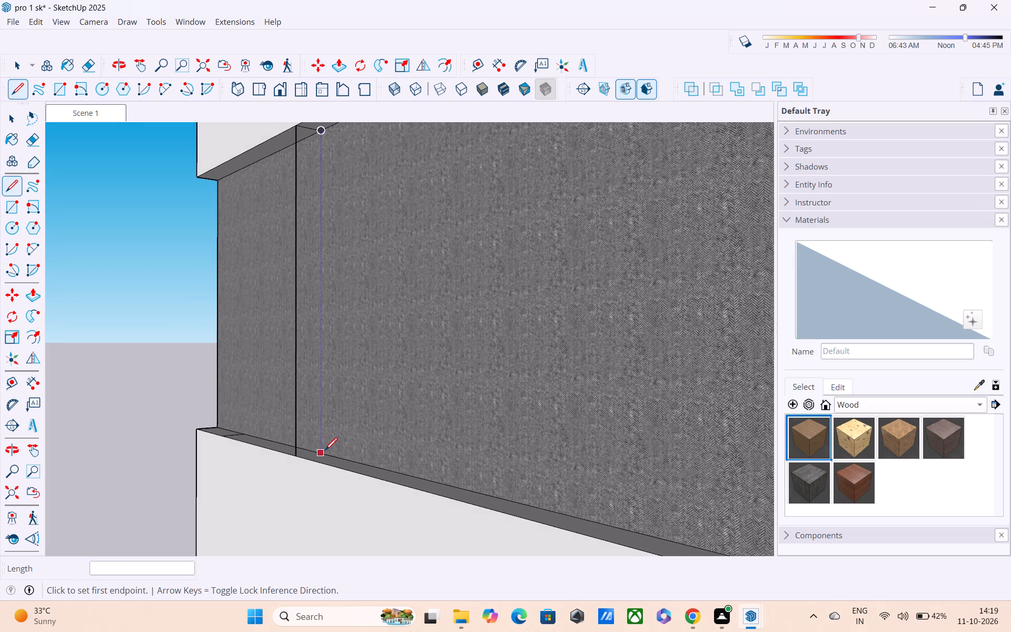
click(325, 451)
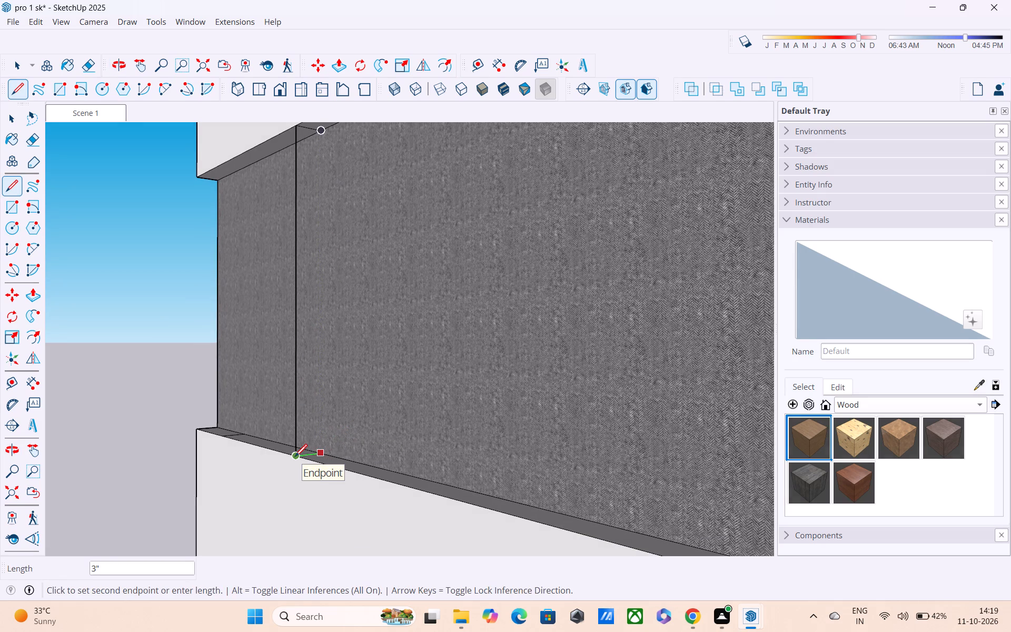
click(295, 458)
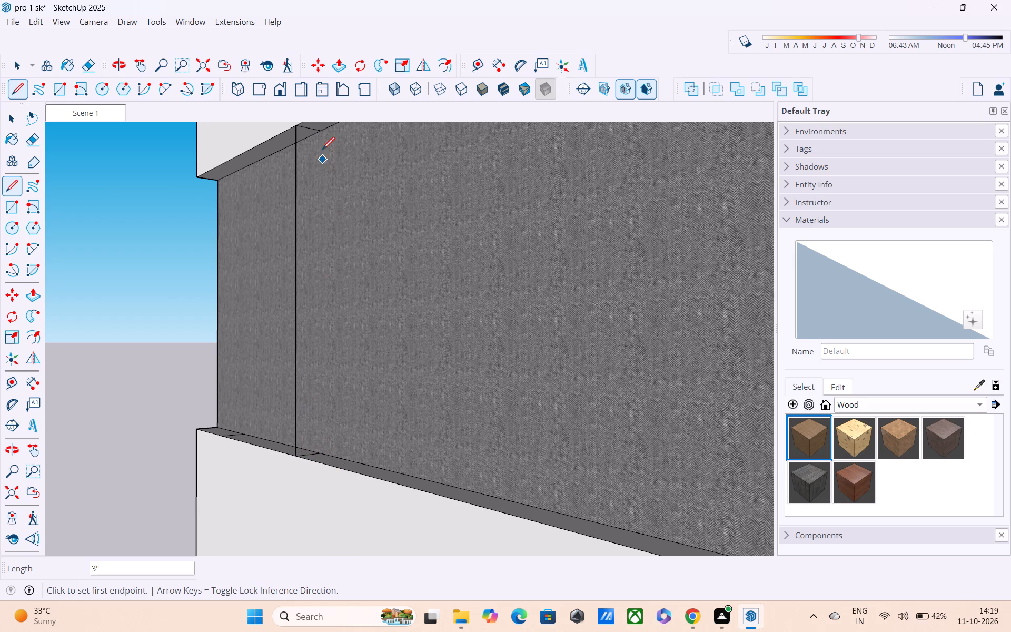
Draw the vertical line joining the rear ends of the two 3" lines to form a narrow face against the grey wall.
click(322, 134)
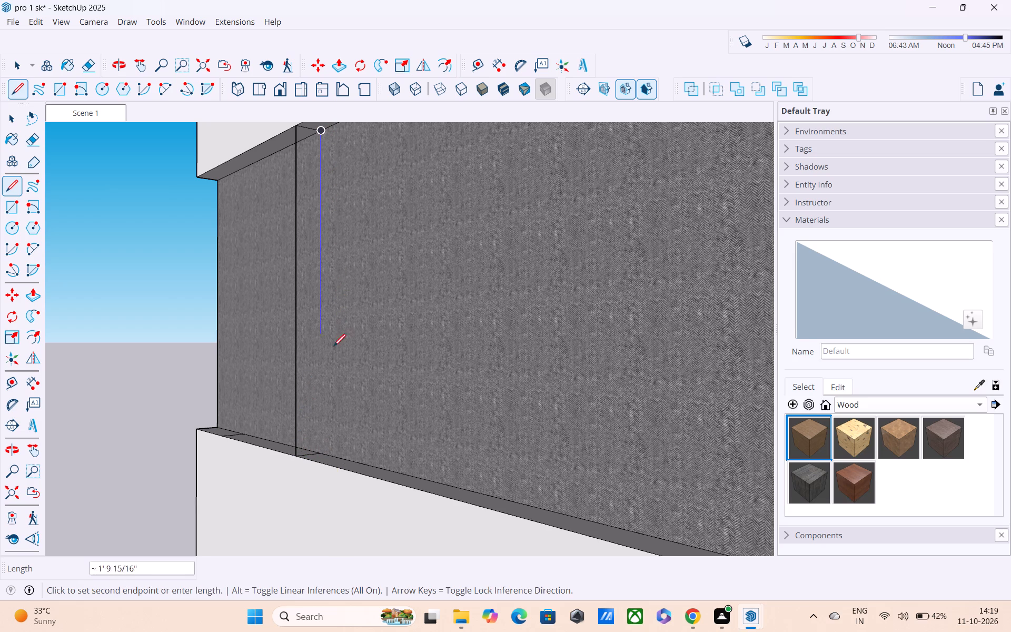
drag(324, 438, 321, 450)
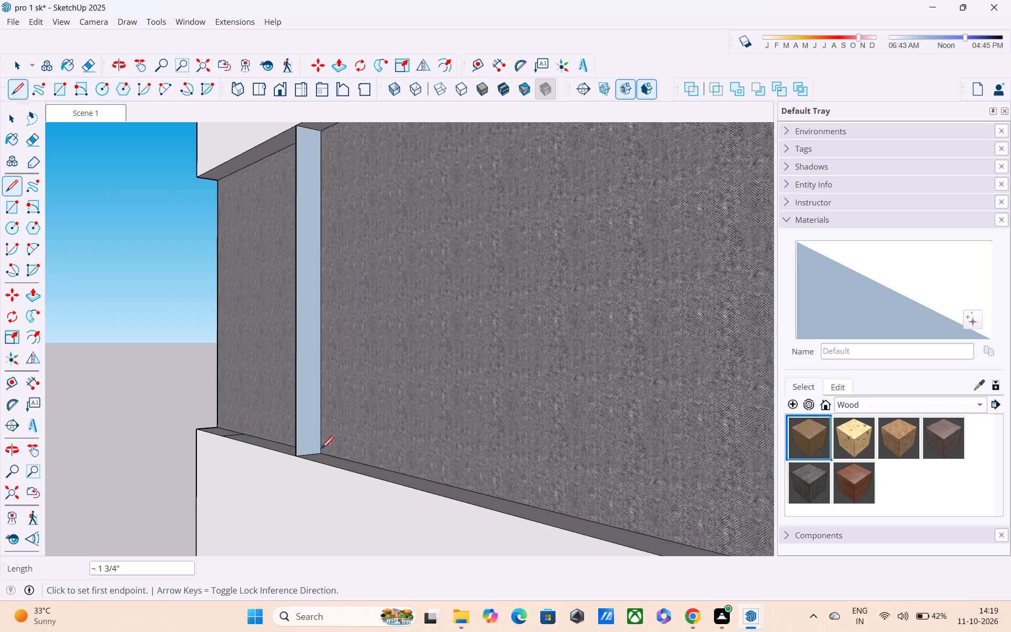
middle_drag(321, 449, 452, 453)
middle_drag(420, 450, 523, 452)
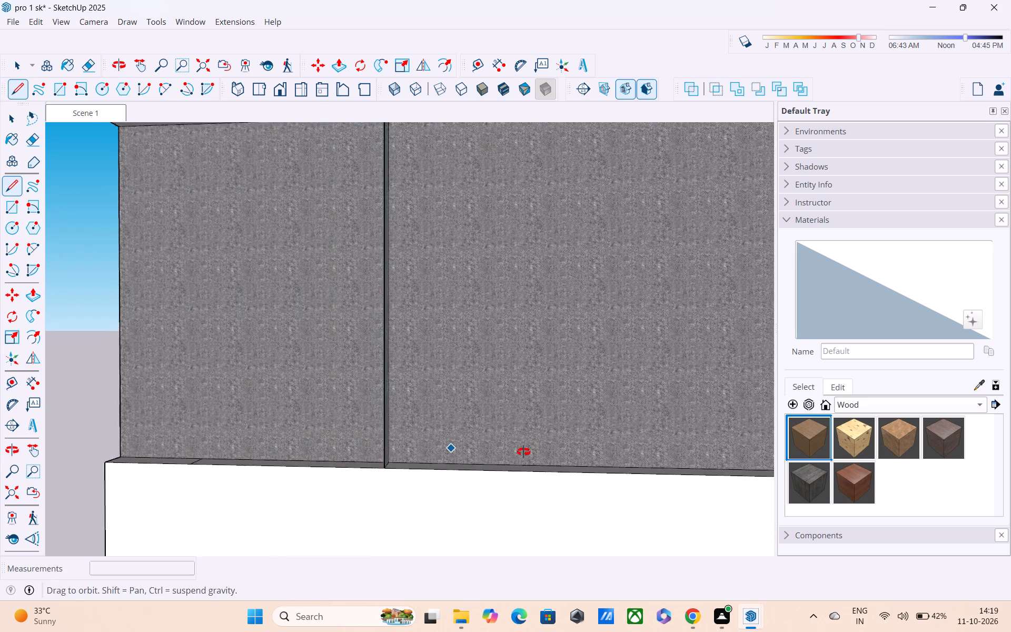
middle_drag(523, 452, 557, 452)
key(Escape)
Draw a vertical line about 2' 11" long at the parapet's outer front corner to close the white face beside the grey wall.
scroll(412, 452, down, 4)
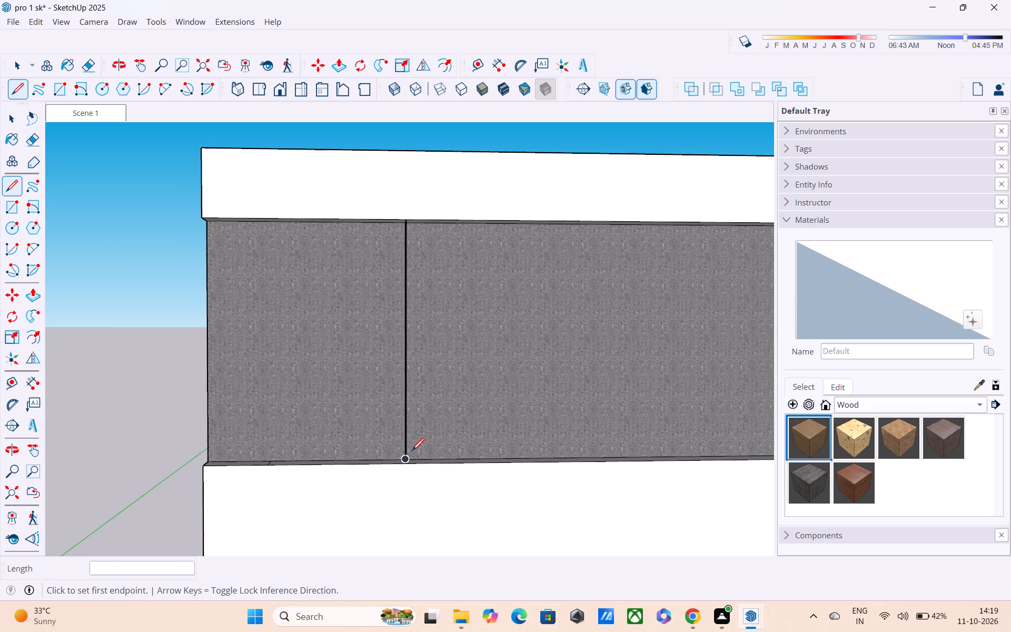
middle_drag(409, 448, 472, 428)
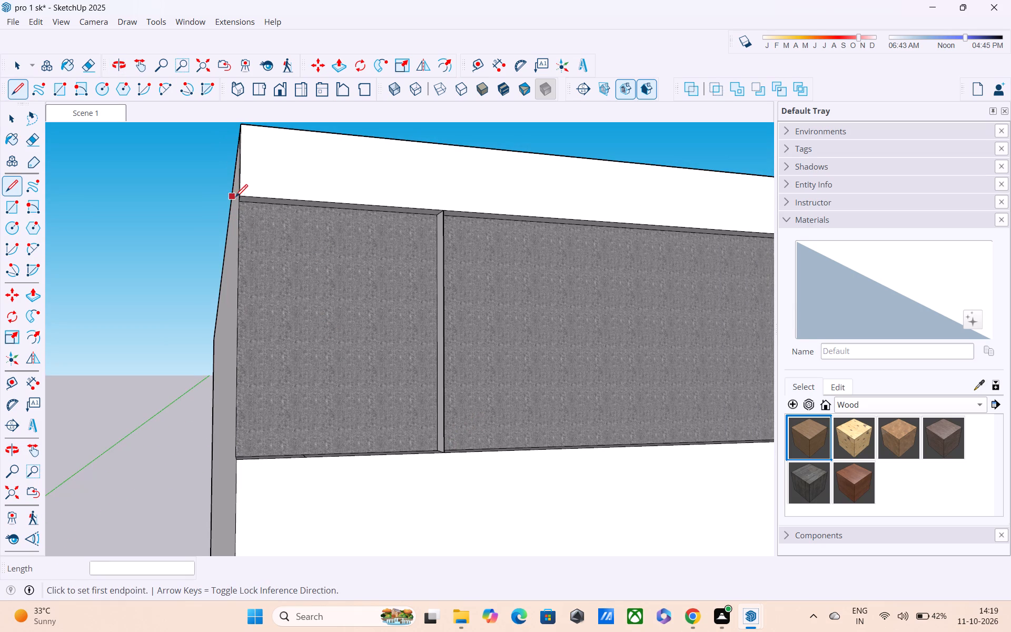
click(241, 200)
middle_drag(244, 345, 359, 391)
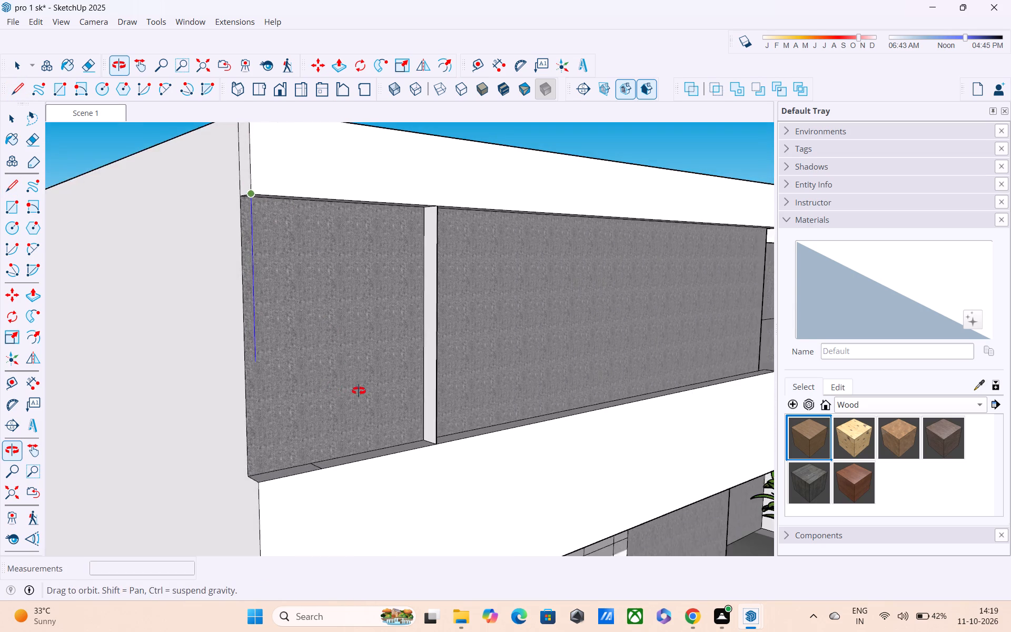
middle_drag(359, 391, 359, 391)
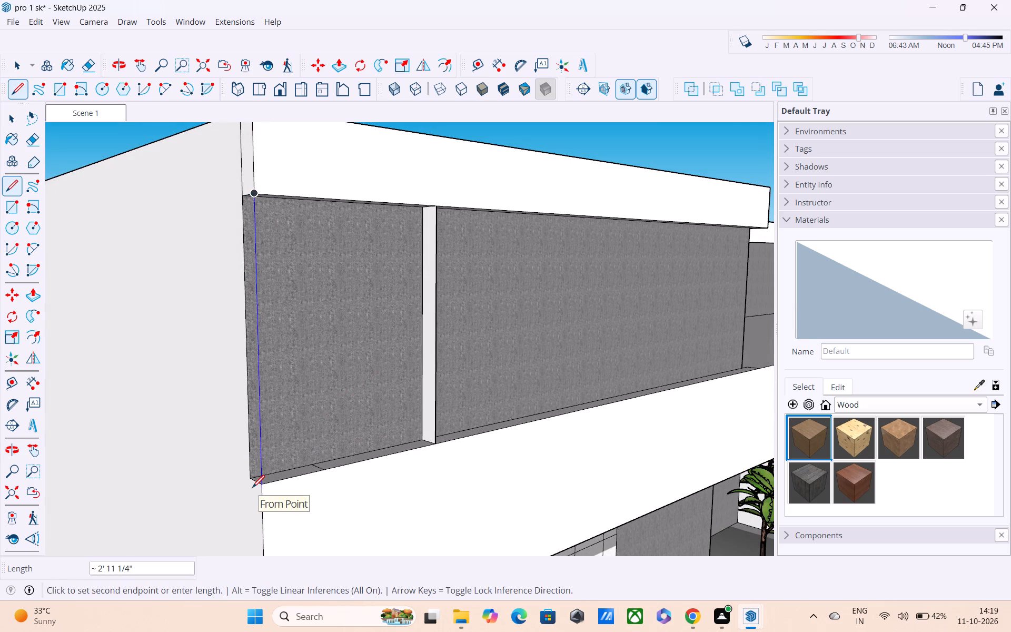
click(252, 489)
scroll(332, 468, down, 2)
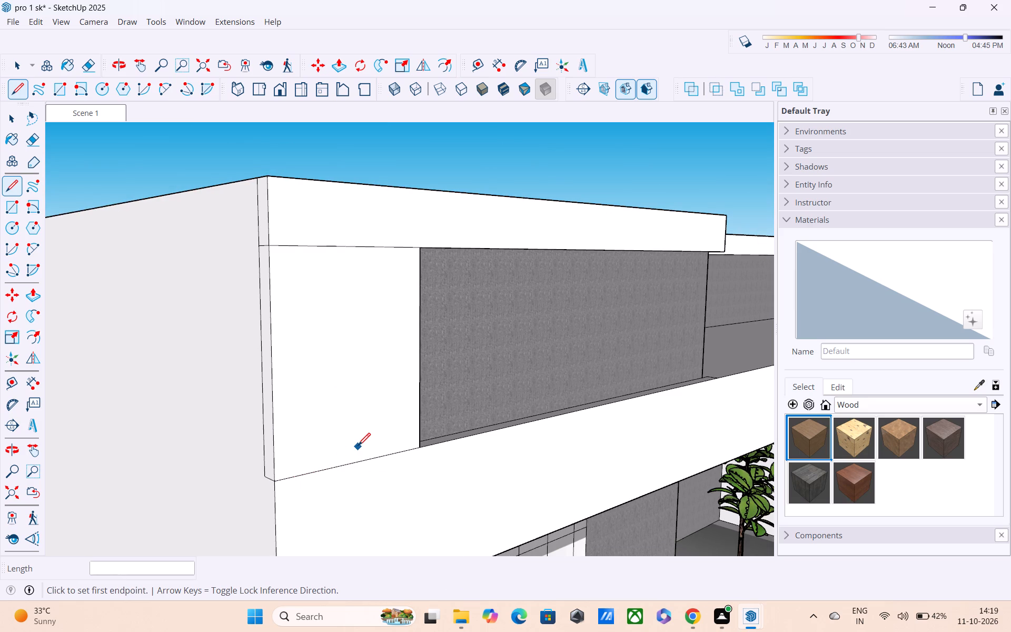
key(Escape)
middle_drag(440, 432, 296, 432)
scroll(293, 421, down, 8)
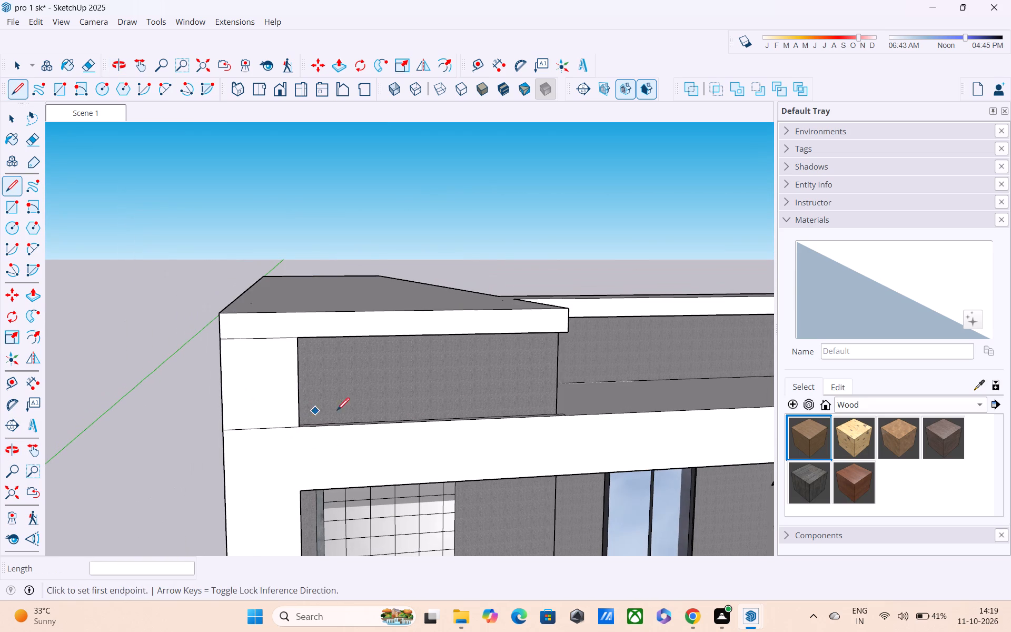
key(Escape)
Erase the horizontal edges above and below the new white parapet face so it merges with the surrounding frame.
key(e)
scroll(248, 382, up, 3)
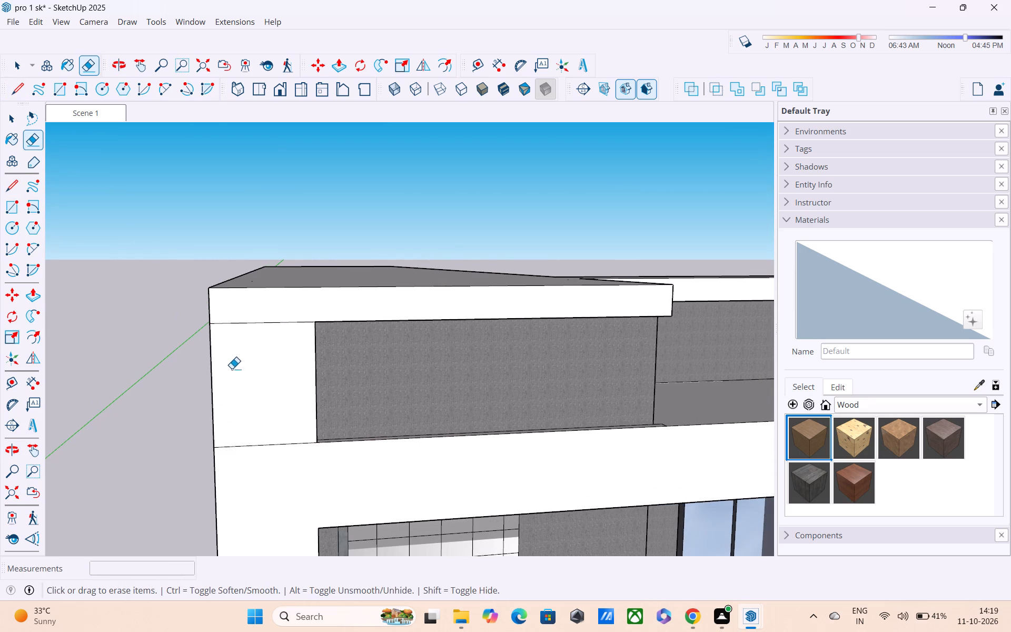
click(222, 324)
scroll(300, 375, down, 2)
click(265, 437)
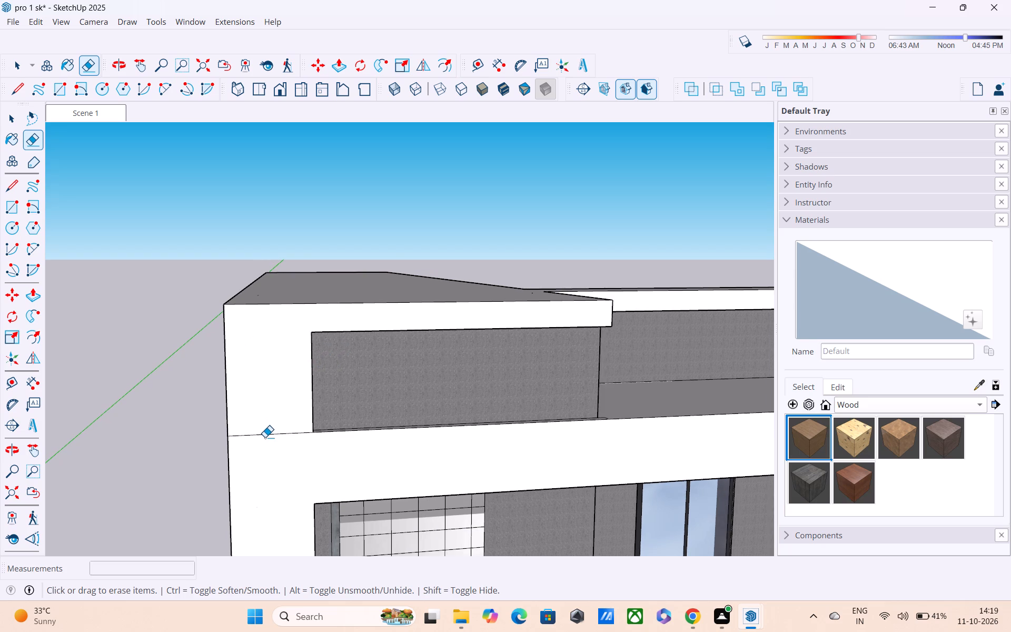
click(263, 440)
click(263, 439)
drag(263, 430, 263, 437)
click(263, 437)
click(255, 436)
scroll(255, 436, down, 3)
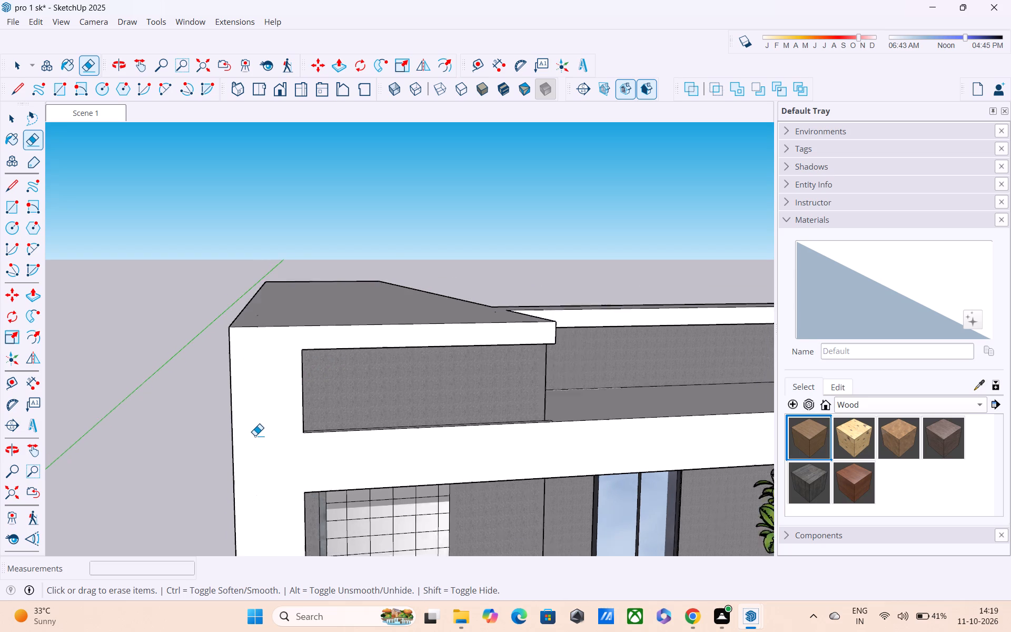
Examine the merged parapet frame, the step between the two parapet walls and the whole front facade.
scroll(255, 436, down, 3)
middle_drag(431, 470, 336, 415)
scroll(336, 416, down, 3)
scroll(437, 445, down, 2)
shift+middle_drag(453, 468, 532, 454)
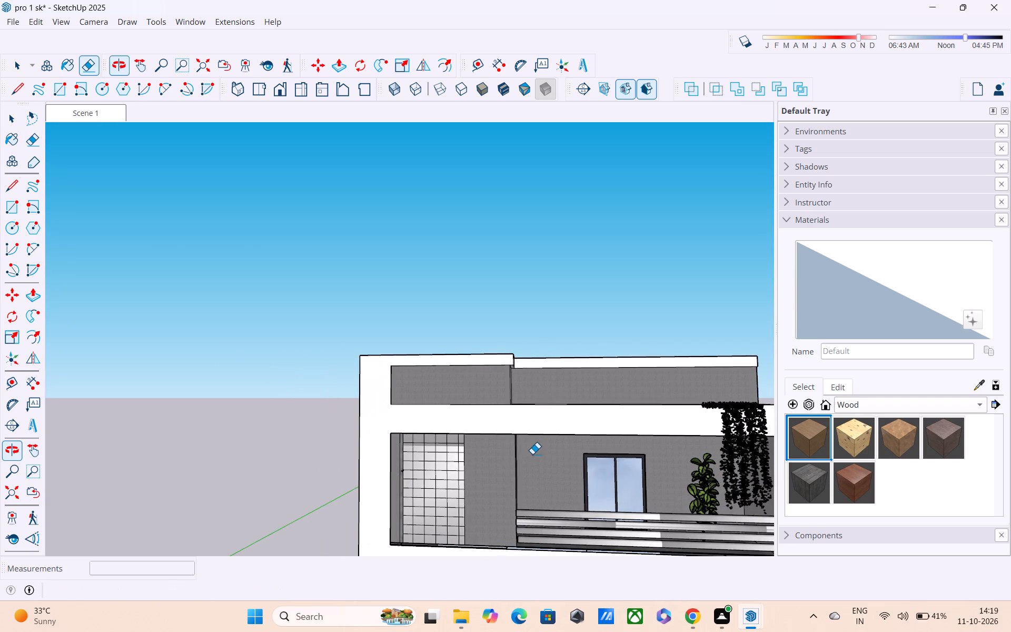
shift+scroll(532, 454, down, 4)
shift+scroll(552, 495, down, 3)
shift+middle_drag(582, 510, 508, 504)
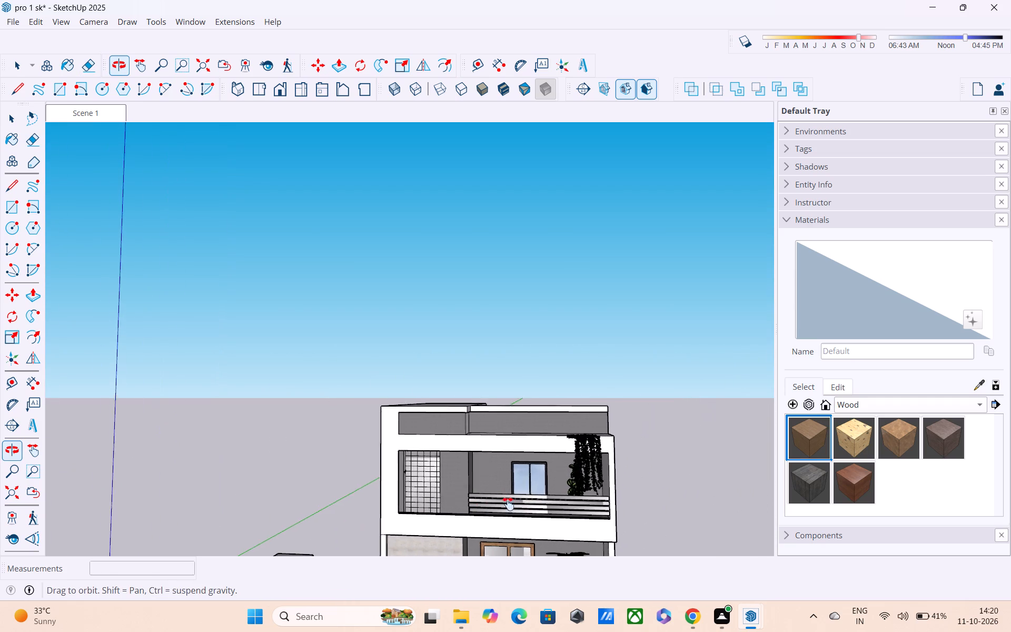
shift+middle_drag(508, 504, 499, 497)
scroll(490, 470, up, 4)
scroll(437, 390, up, 10)
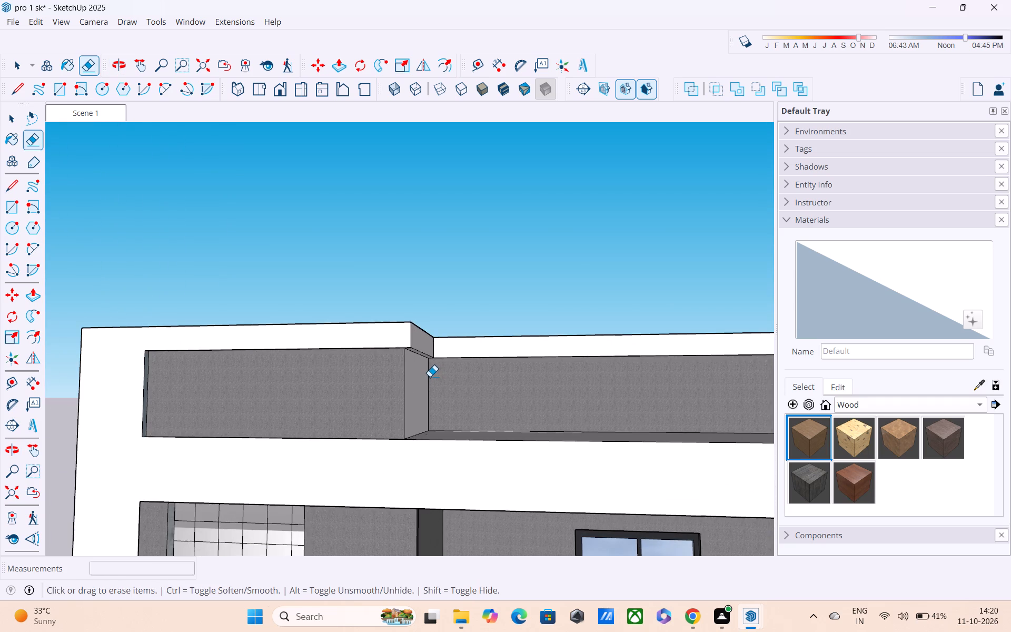
scroll(430, 377, down, 10)
shift+middle_drag(427, 386, 505, 452)
shift+scroll(504, 452, down, 1)
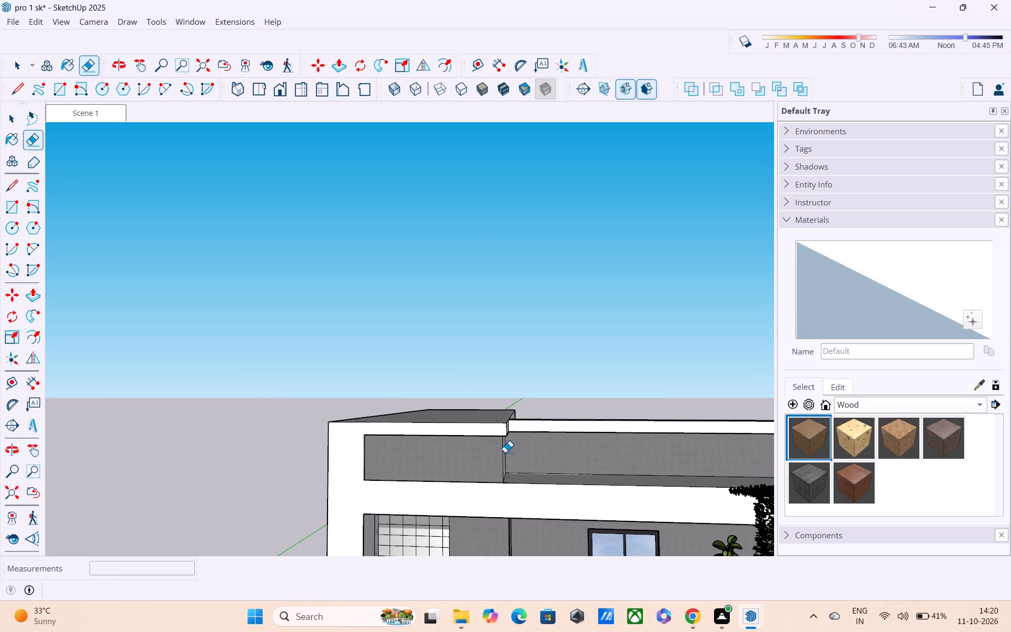
shift+middle_drag(506, 454, 475, 282)
scroll(475, 289, down, 10)
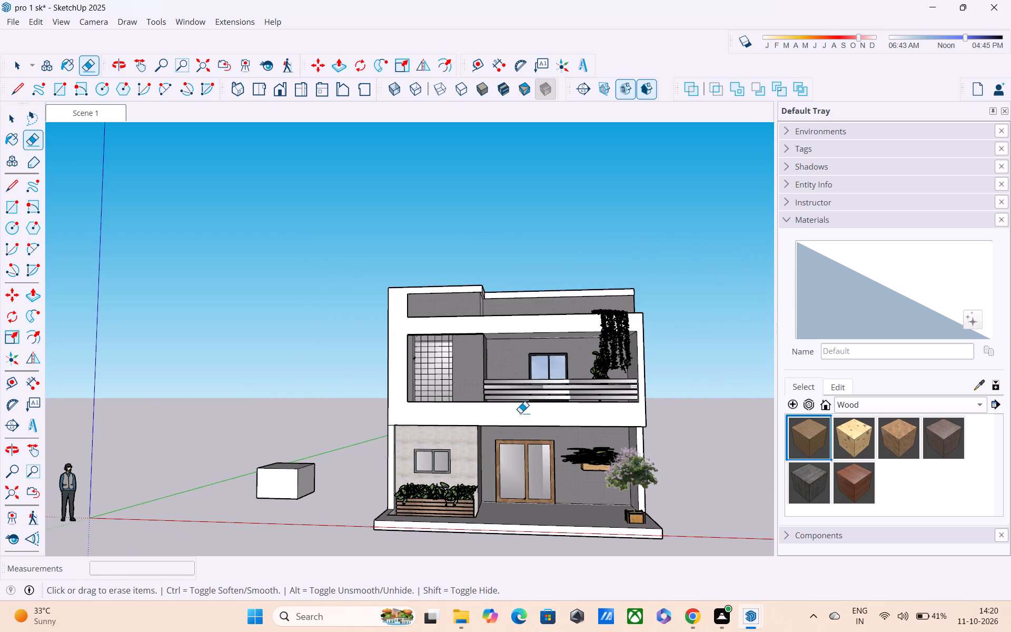
middle_drag(526, 431, 574, 443)
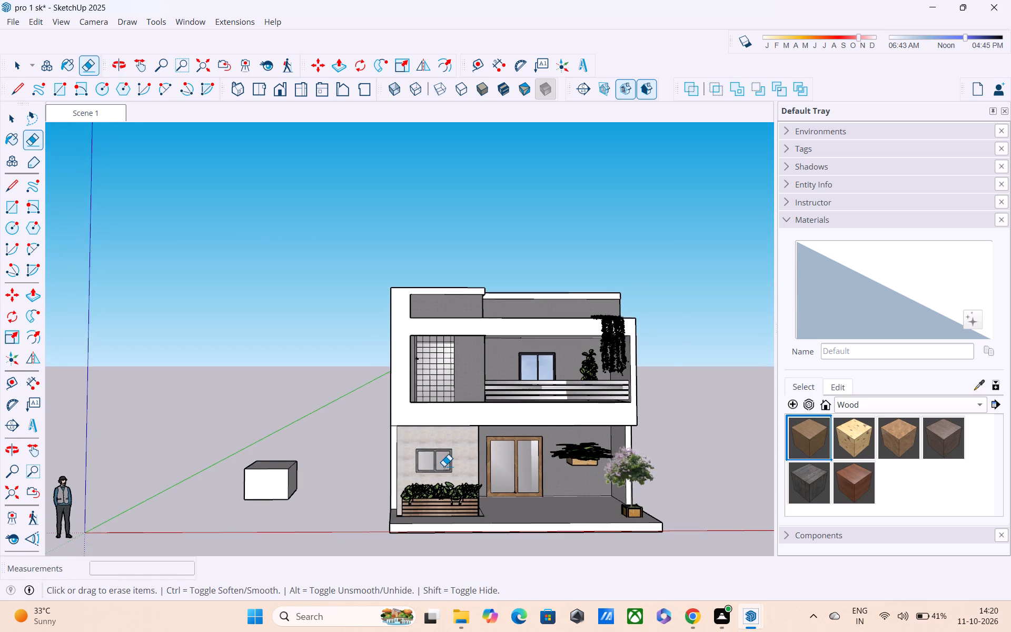
Push/Pull the narrow side face of the ground-floor white pillar about 1' 5 3/4" over the brick wall toward the window.
scroll(444, 466, up, 2)
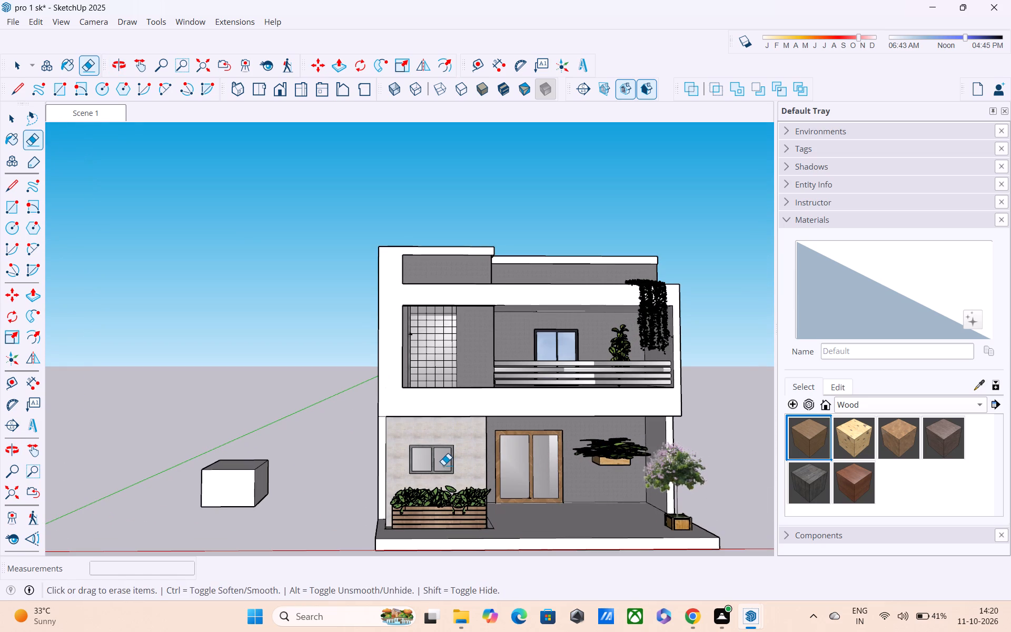
scroll(418, 470, up, 9)
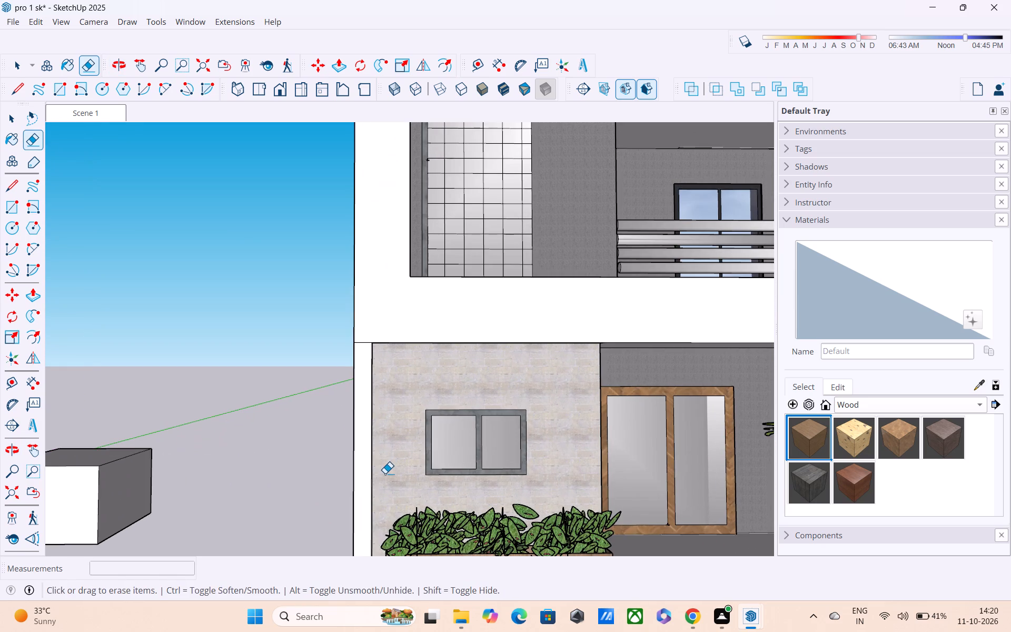
scroll(385, 461, up, 2)
scroll(391, 358, down, 3)
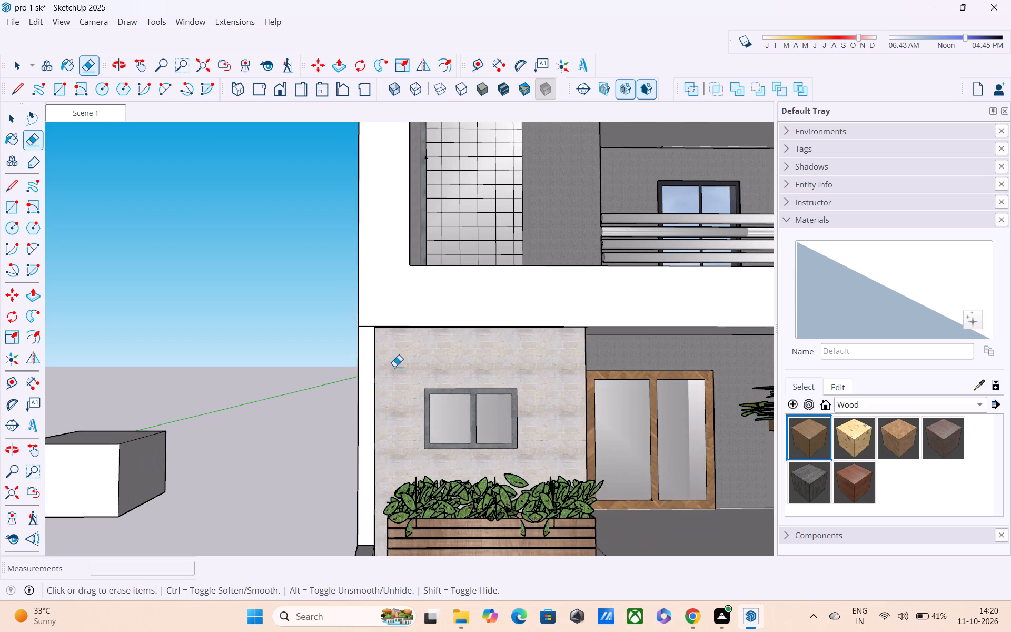
middle_drag(400, 388, 434, 457)
scroll(434, 457, up, 3)
key(Escape)
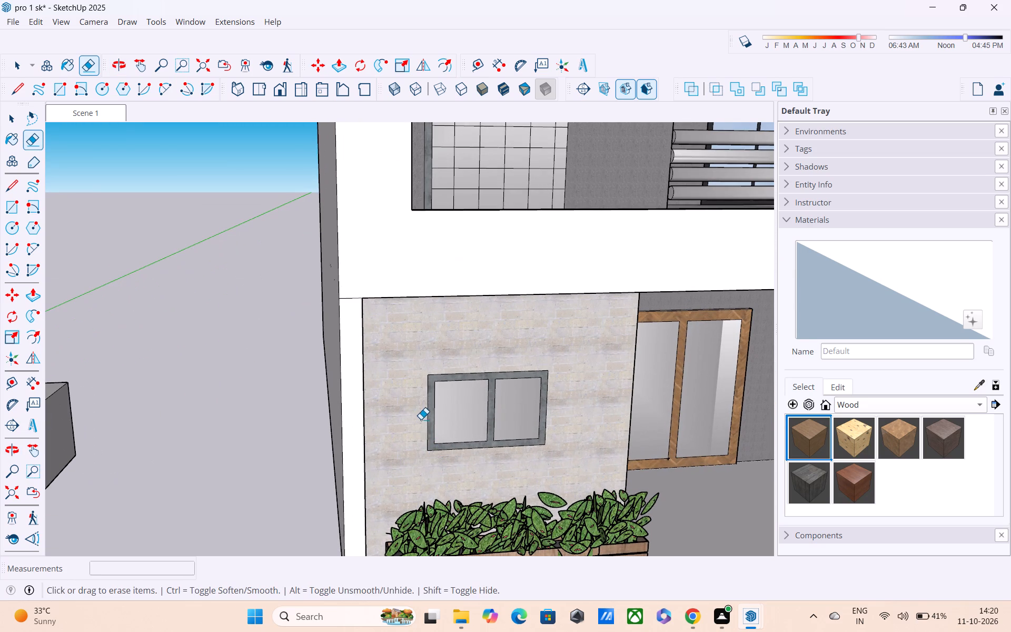
middle_drag(397, 343, 220, 353)
scroll(224, 352, up, 1)
key(p)
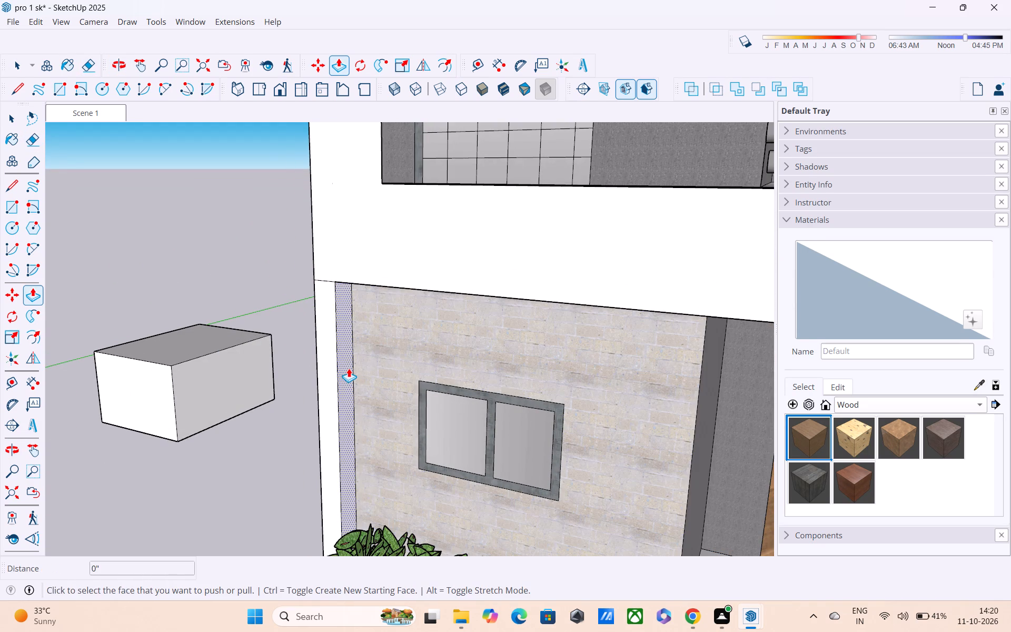
click(349, 368)
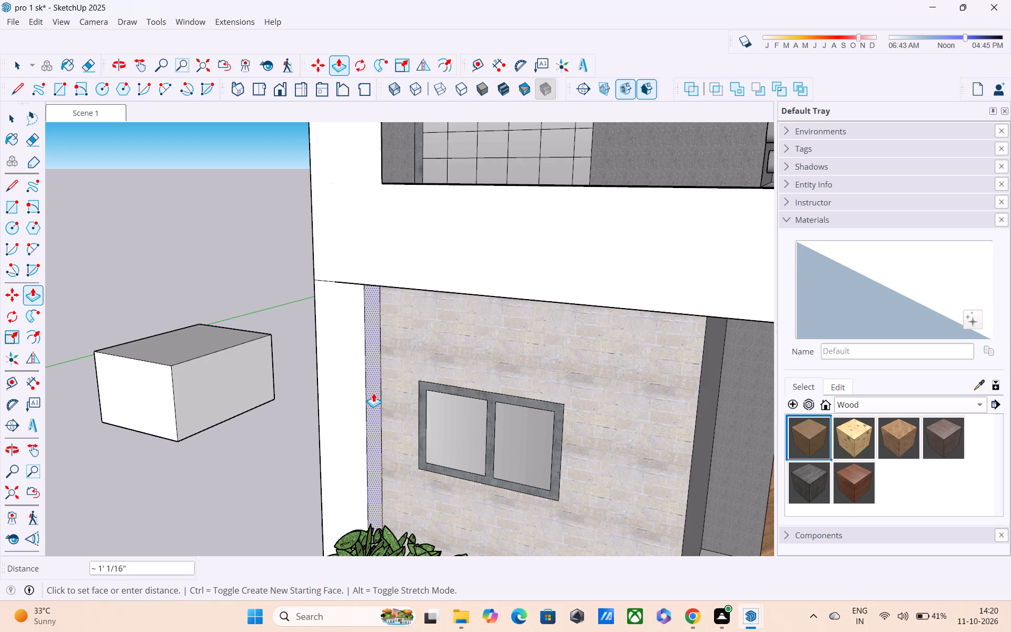
click(386, 397)
middle_drag(386, 397, 387, 397)
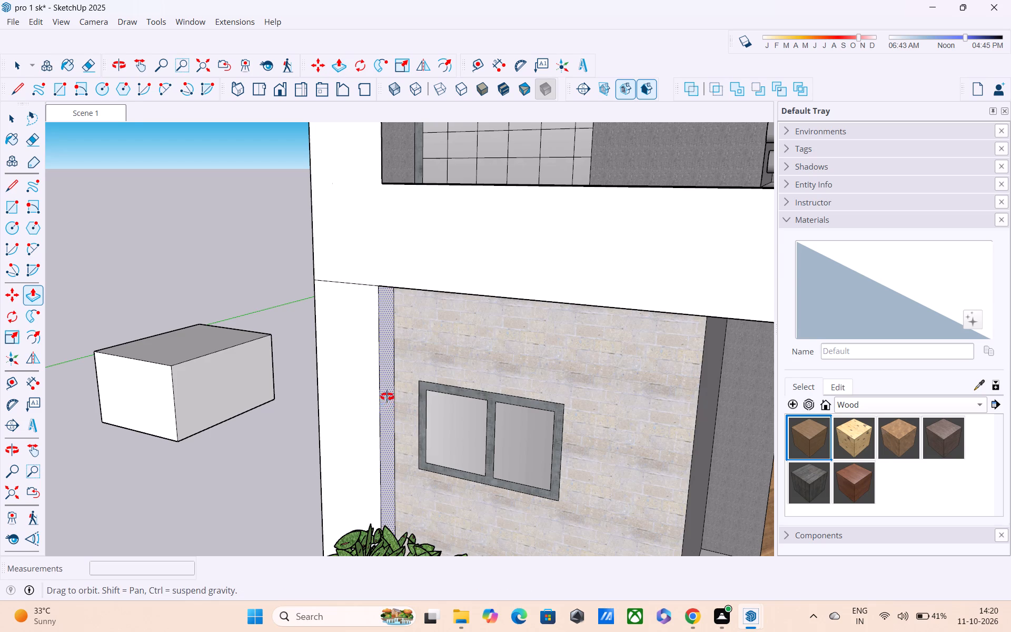
middle_drag(387, 397, 510, 401)
scroll(510, 401, down, 5)
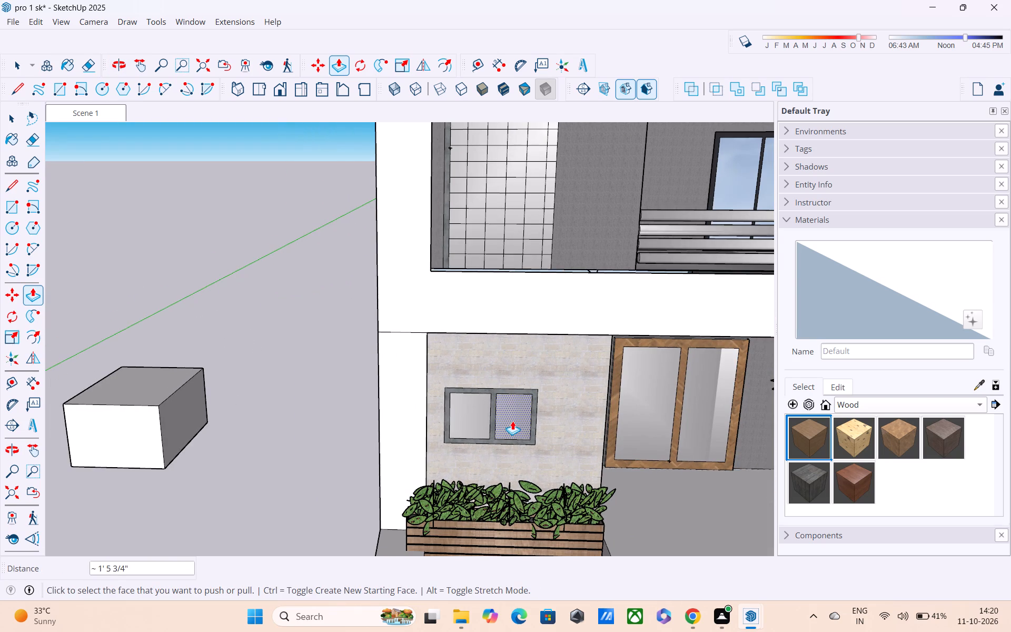
key(Escape)
Erase the horizontal edge between the widened ground-floor pillar and the white band above it.
scroll(480, 409, down, 3)
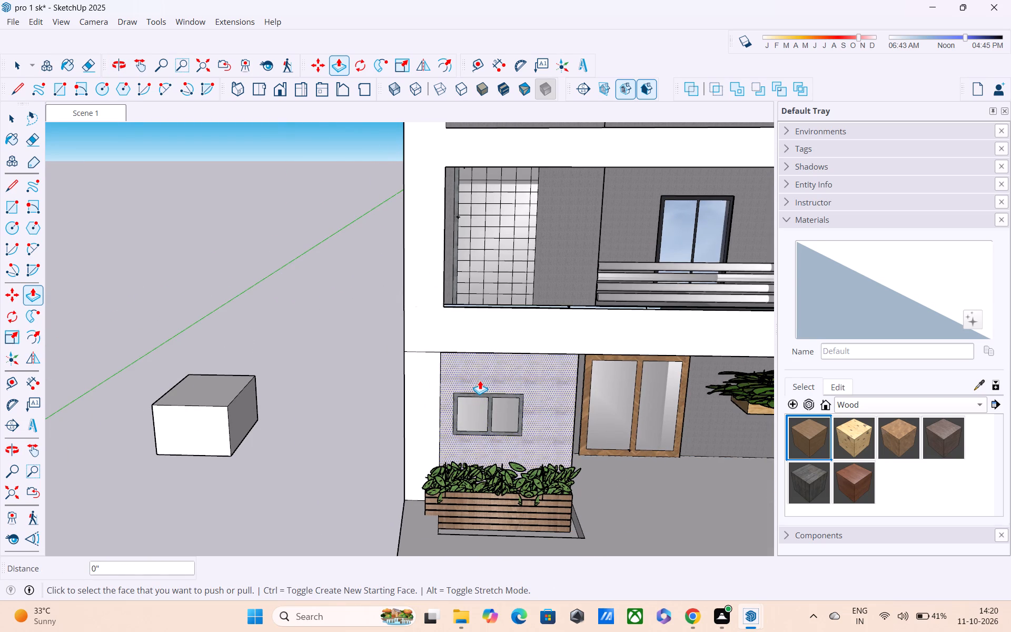
key(e)
click(430, 353)
Examine the finished front facade from several angles, including the far ground-floor pillar and the balcony's outer end.
scroll(429, 357, down, 7)
middle_drag(498, 401, 511, 364)
scroll(511, 364, down, 1)
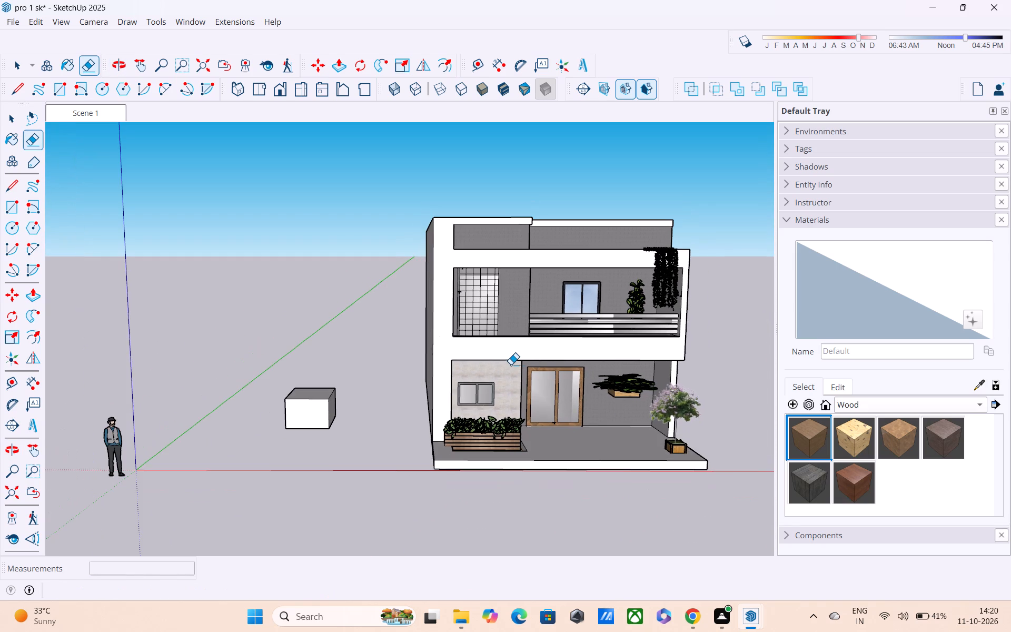
middle_drag(608, 358, 518, 353)
scroll(672, 354, up, 1)
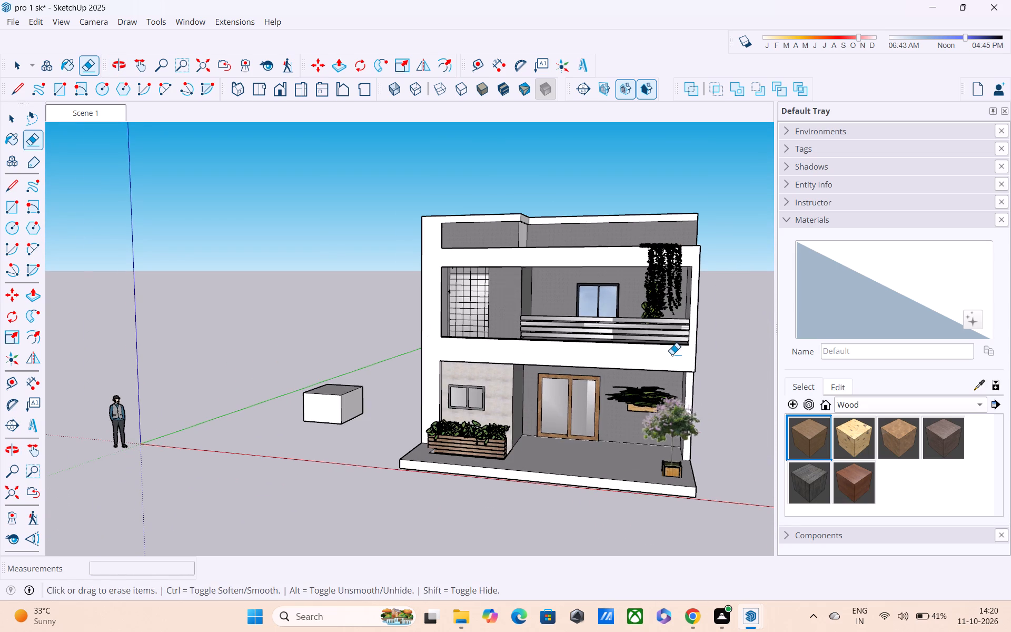
scroll(672, 354, up, 2)
middle_drag(673, 358, 755, 343)
scroll(705, 355, up, 2)
middle_drag(675, 331, 723, 352)
key(p)
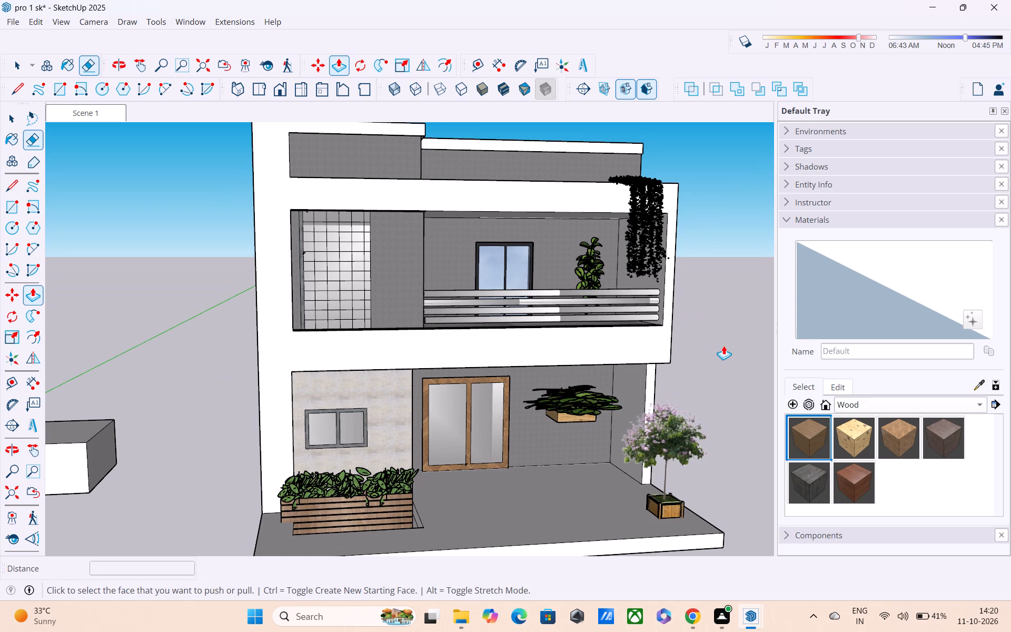
scroll(665, 271, up, 1)
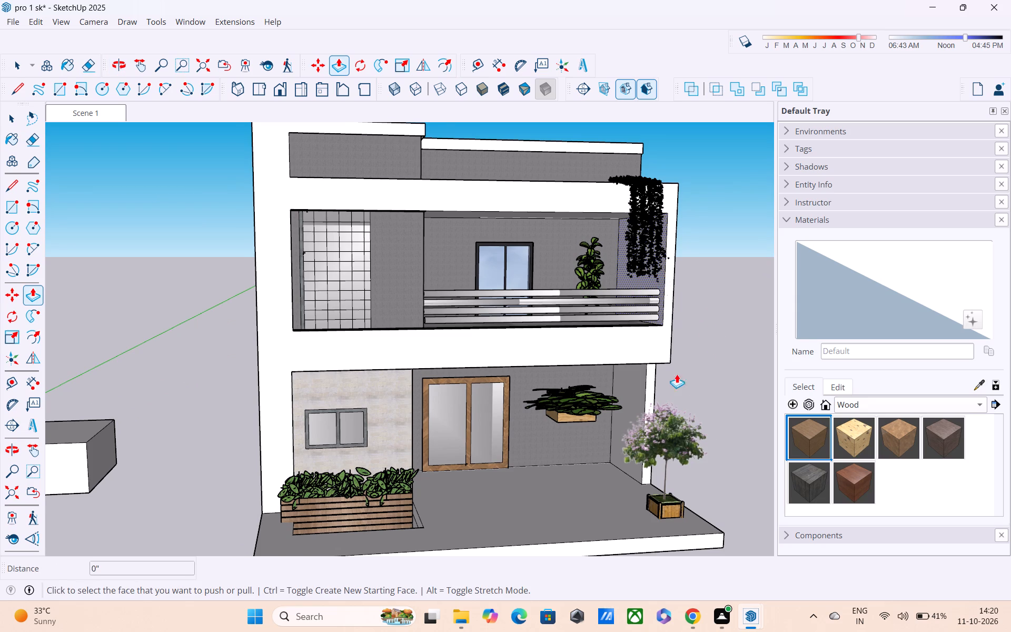
scroll(653, 393, down, 3)
key(Escape)
scroll(649, 394, down, 1)
middle_drag(632, 396, 530, 406)
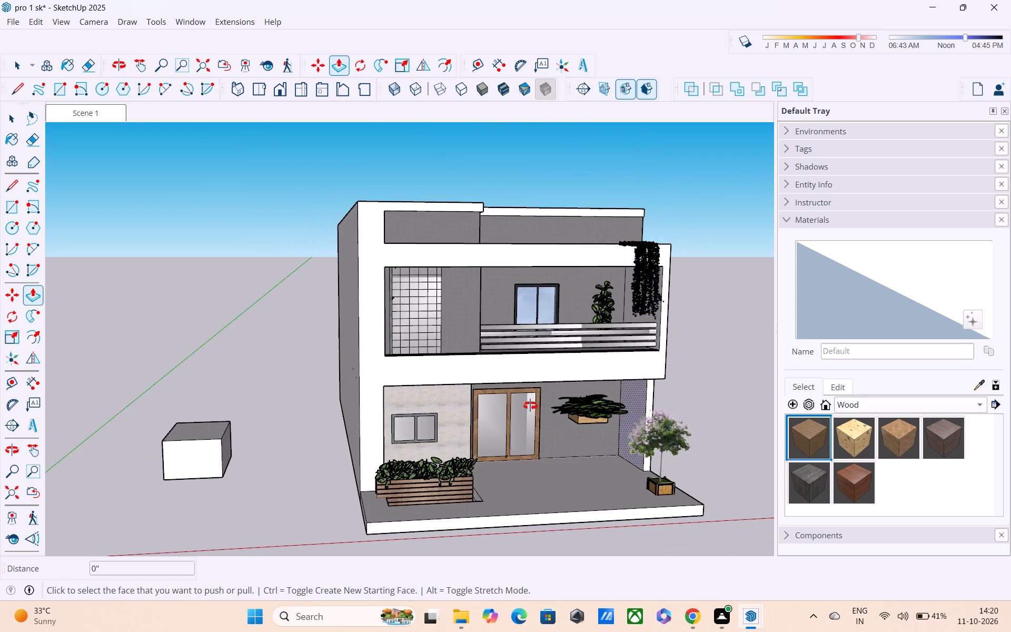
middle_drag(530, 406, 476, 394)
scroll(475, 389, down, 4)
scroll(550, 397, down, 1)
middle_drag(562, 399, 628, 392)
scroll(628, 392, up, 1)
scroll(628, 392, down, 2)
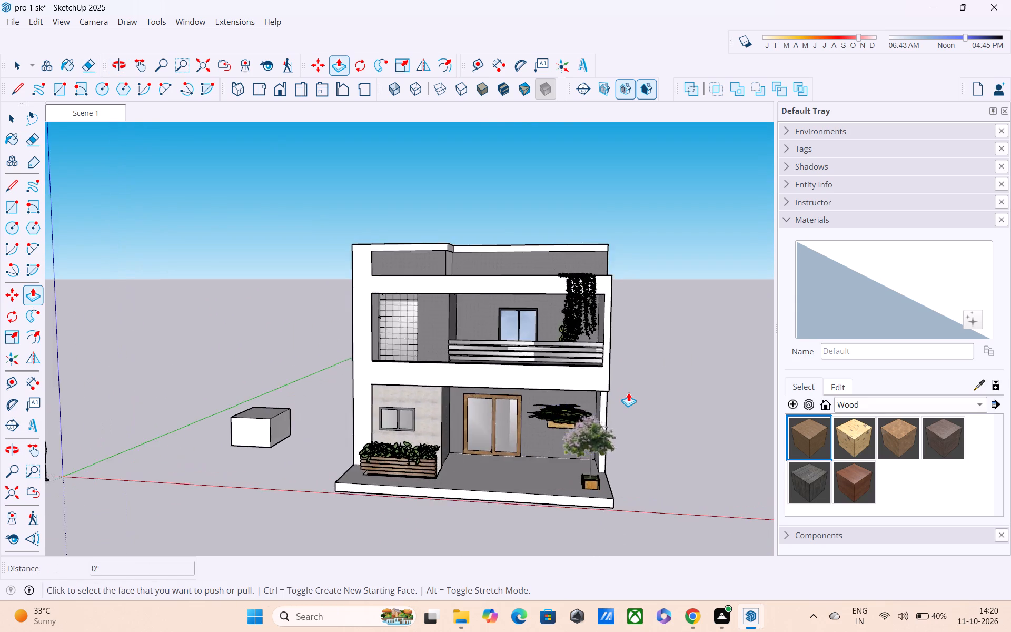
scroll(628, 392, down, 1)
middle_drag(570, 409, 608, 384)
key(Escape)
key(Escape)
key(space)
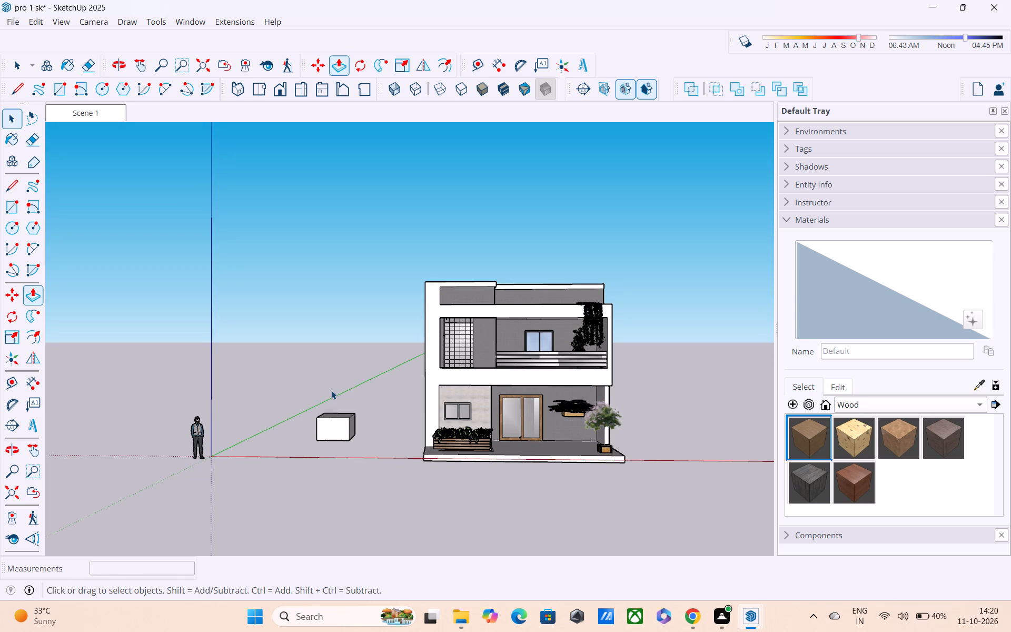
Save the model, purging its unused components, materials, environments, styles and tags.
key(ctrl+s)
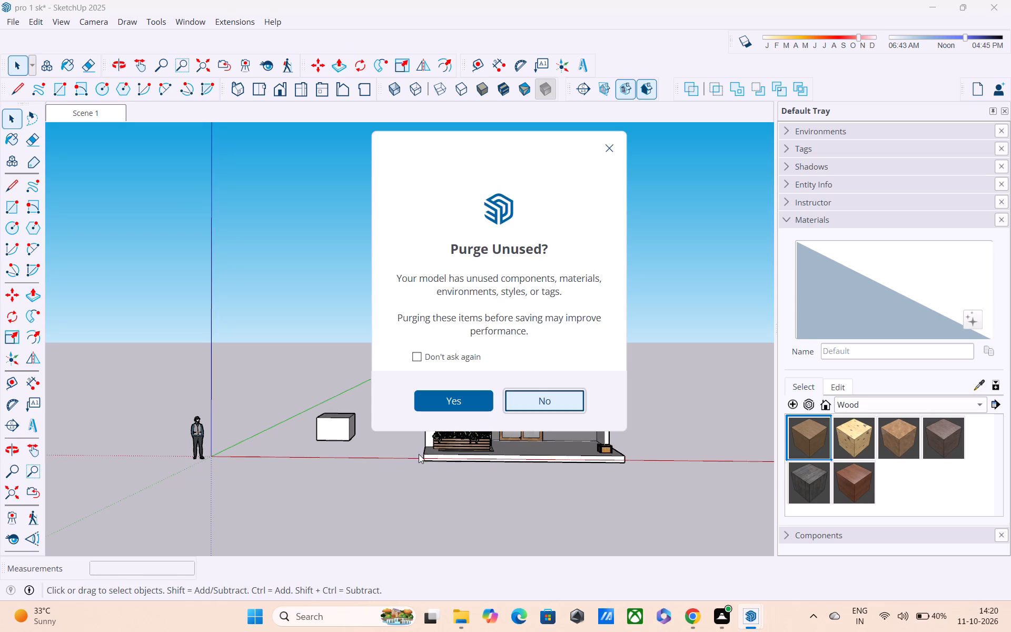
click(466, 404)
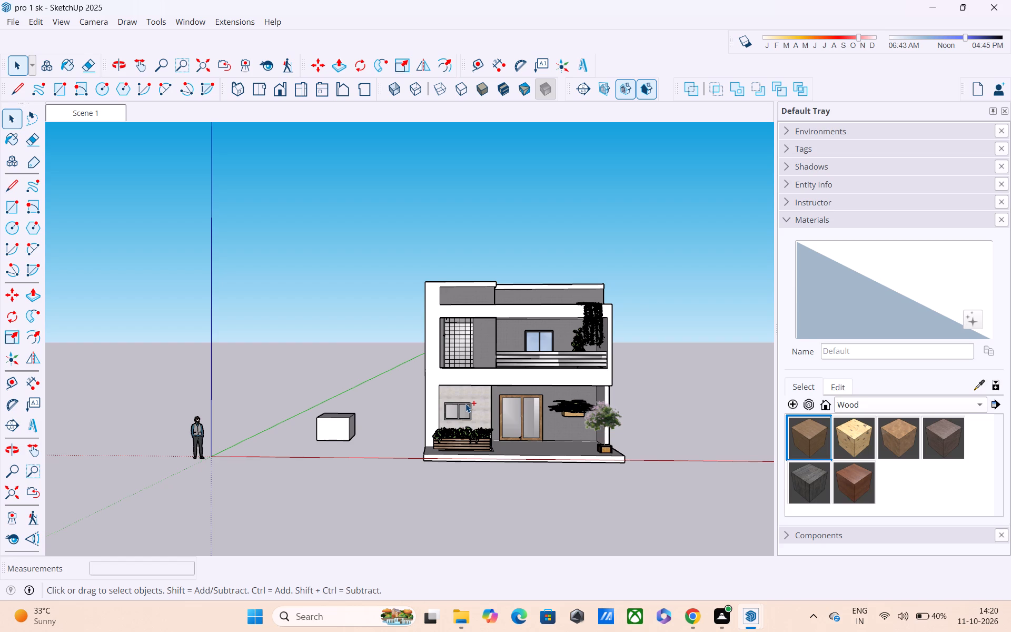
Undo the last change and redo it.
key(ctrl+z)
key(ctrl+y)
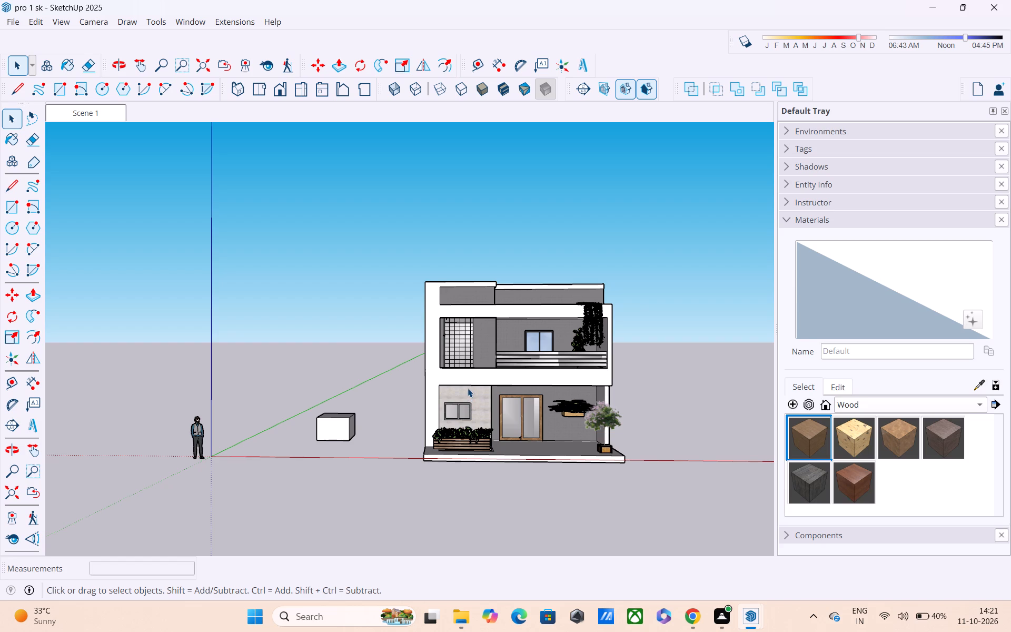
Save the model again.
key(ctrl+s)
key(ctrl+s)
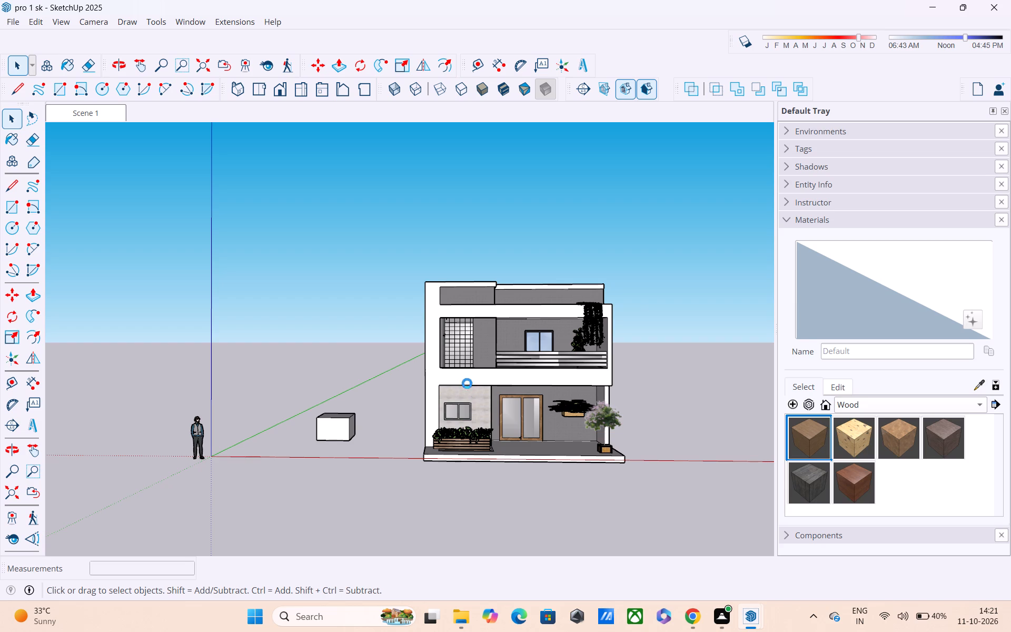
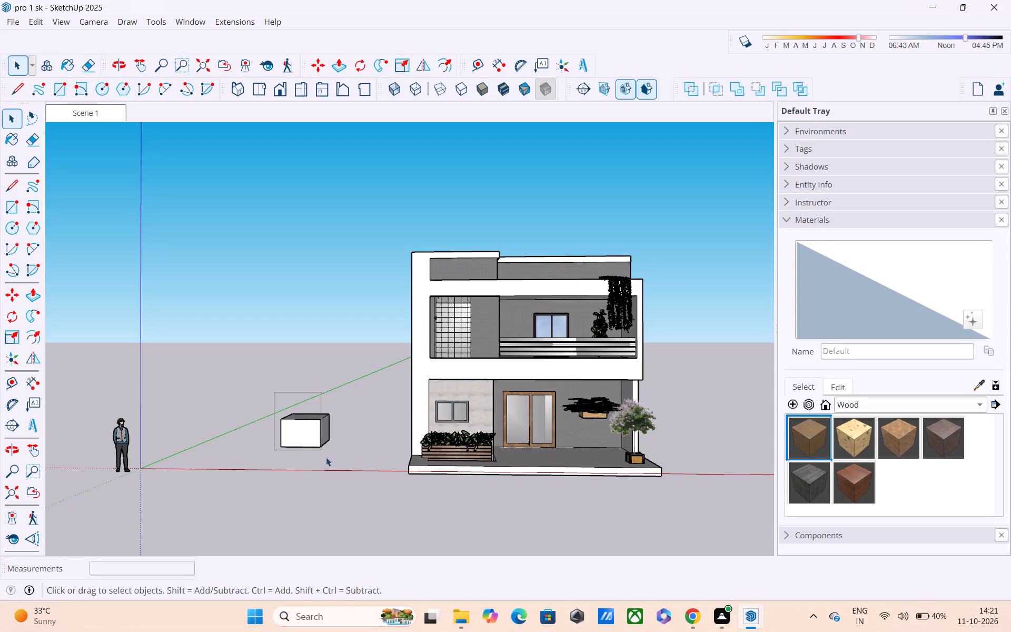
Delete the separate white box standing on the ground beside the house.
key(Delete)
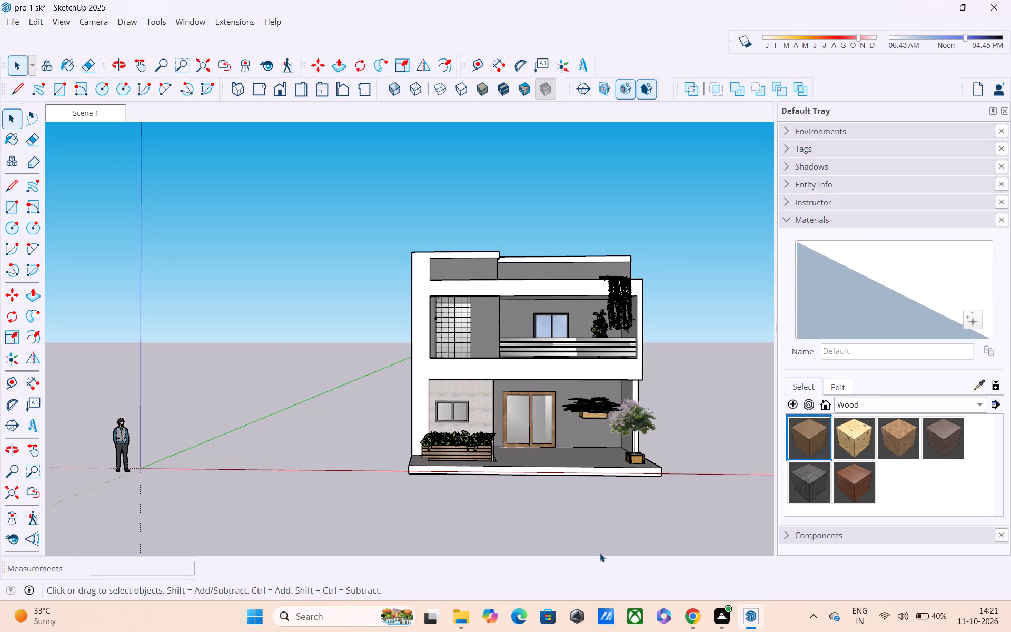
Examine the ground-floor entrance door, the porch and the balcony's front edge from several angles.
scroll(593, 564, up, 3)
scroll(546, 422, up, 1)
middle_drag(527, 410, 518, 463)
scroll(519, 456, up, 3)
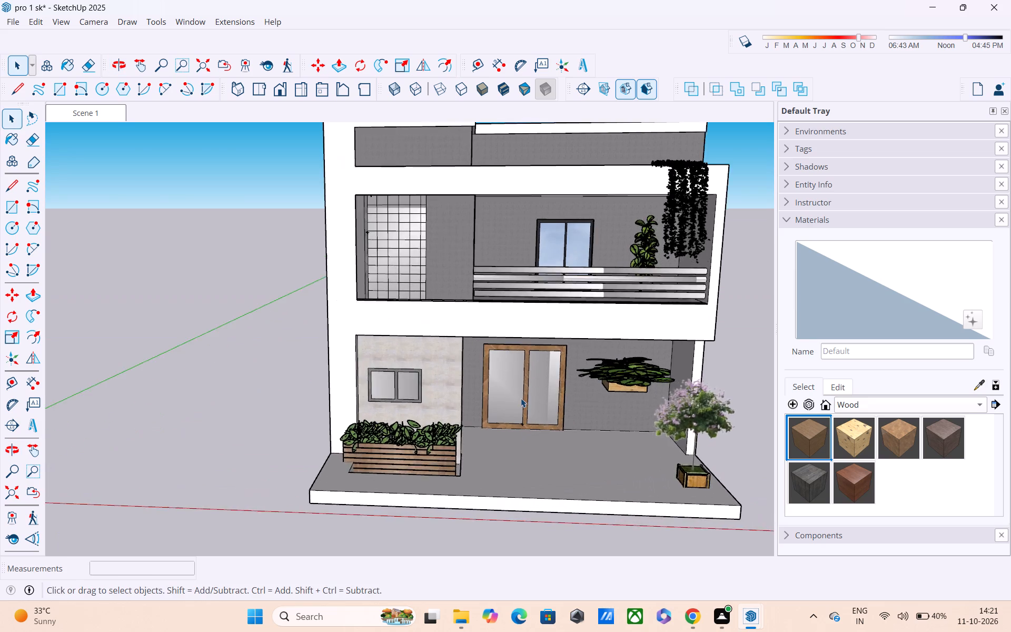
scroll(521, 397, up, 3)
middle_drag(528, 379, 413, 325)
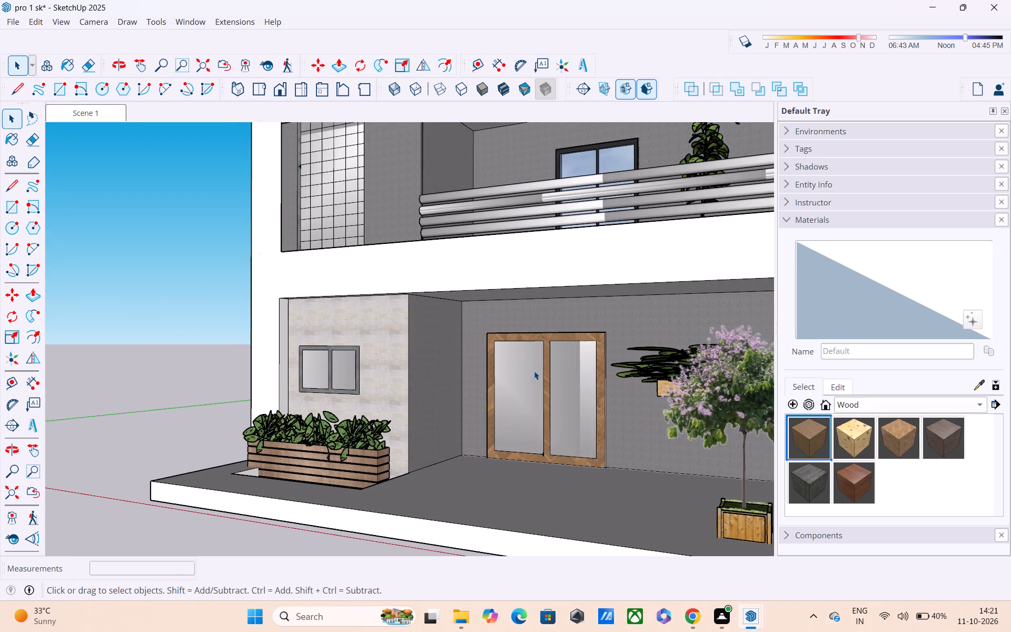
scroll(537, 372, up, 7)
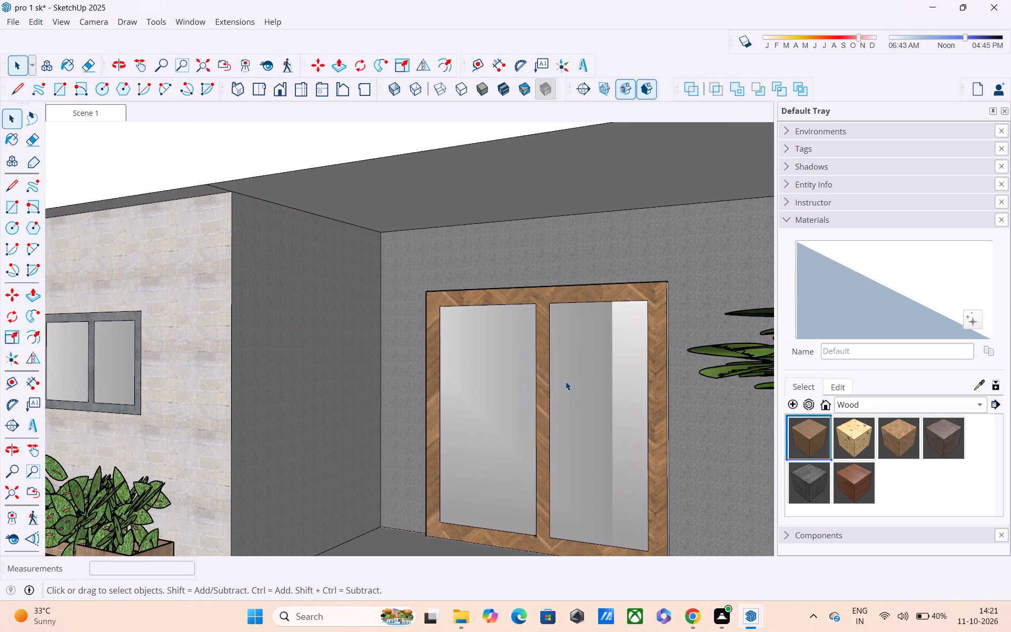
scroll(556, 373, down, 4)
middle_drag(530, 360, 528, 407)
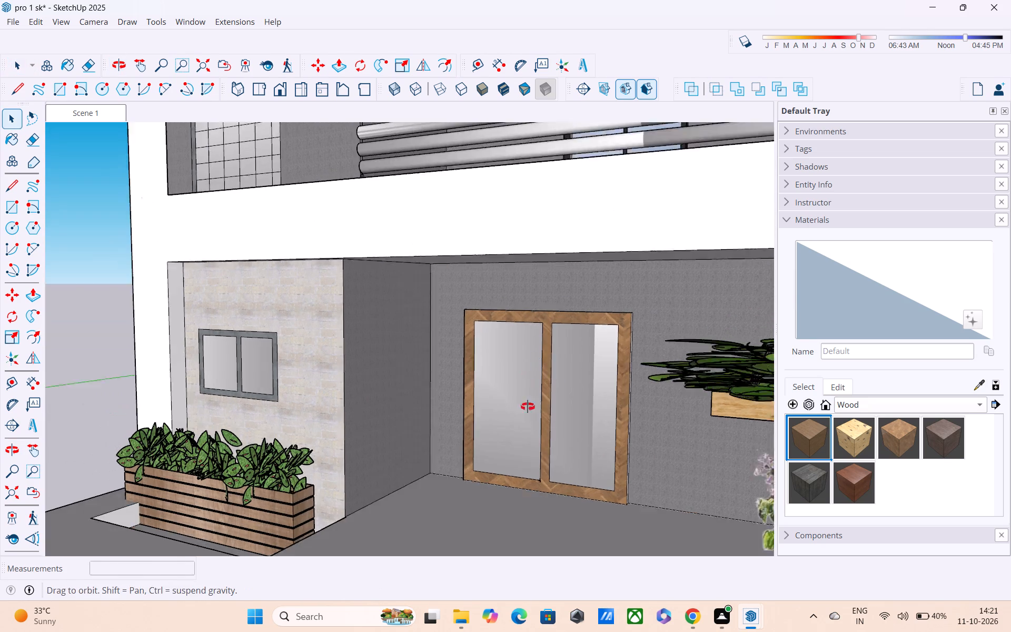
middle_drag(528, 407, 526, 418)
middle_drag(523, 391, 523, 407)
scroll(523, 391, up, 1)
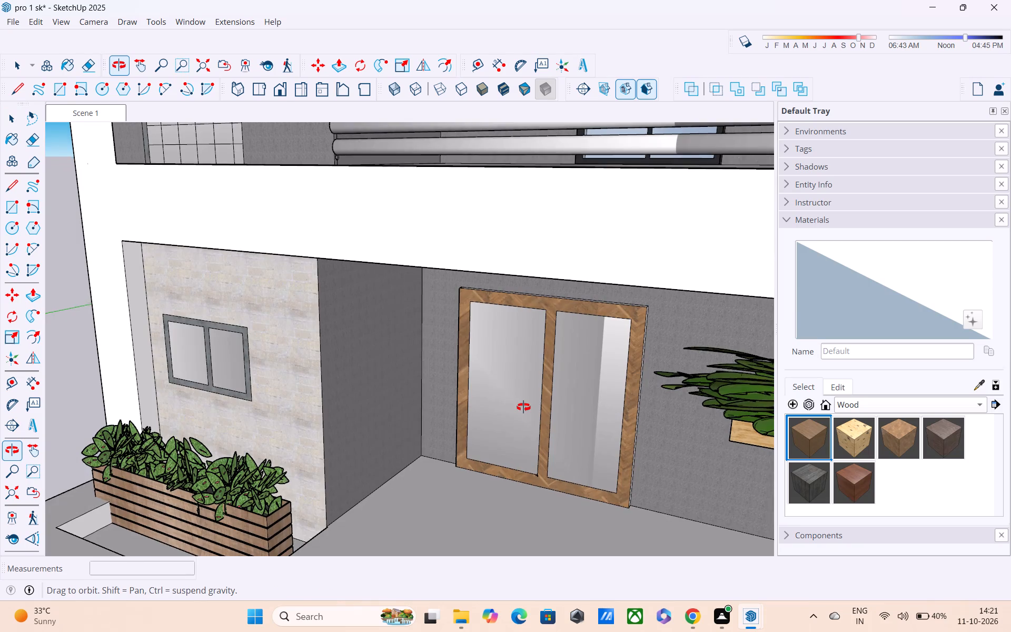
middle_drag(523, 407, 358, 447)
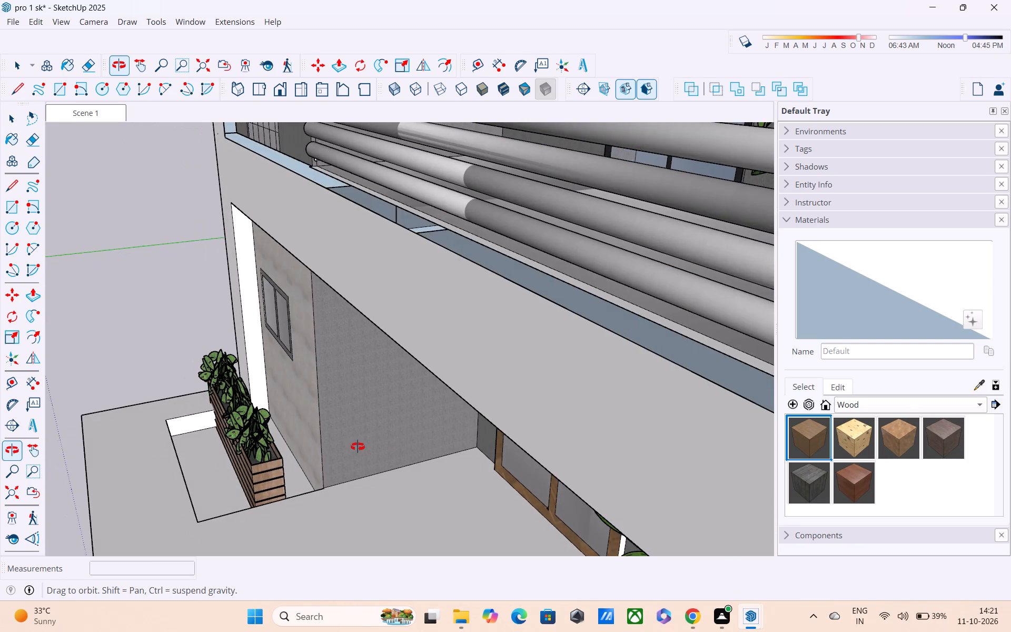
middle_drag(358, 447, 490, 468)
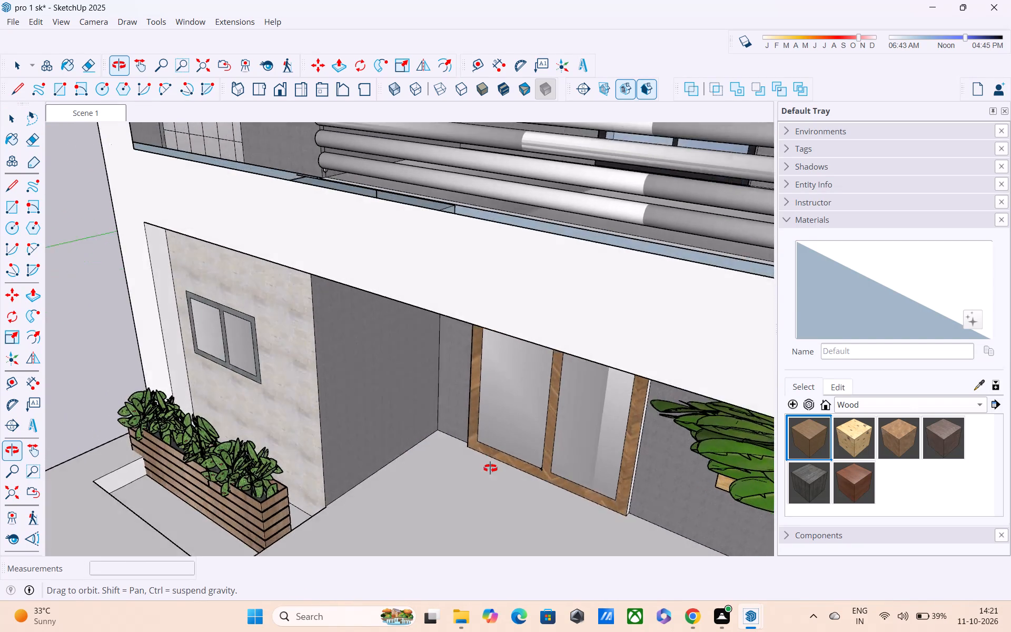
middle_drag(490, 468, 516, 486)
scroll(516, 486, down, 3)
middle_drag(531, 471, 546, 508)
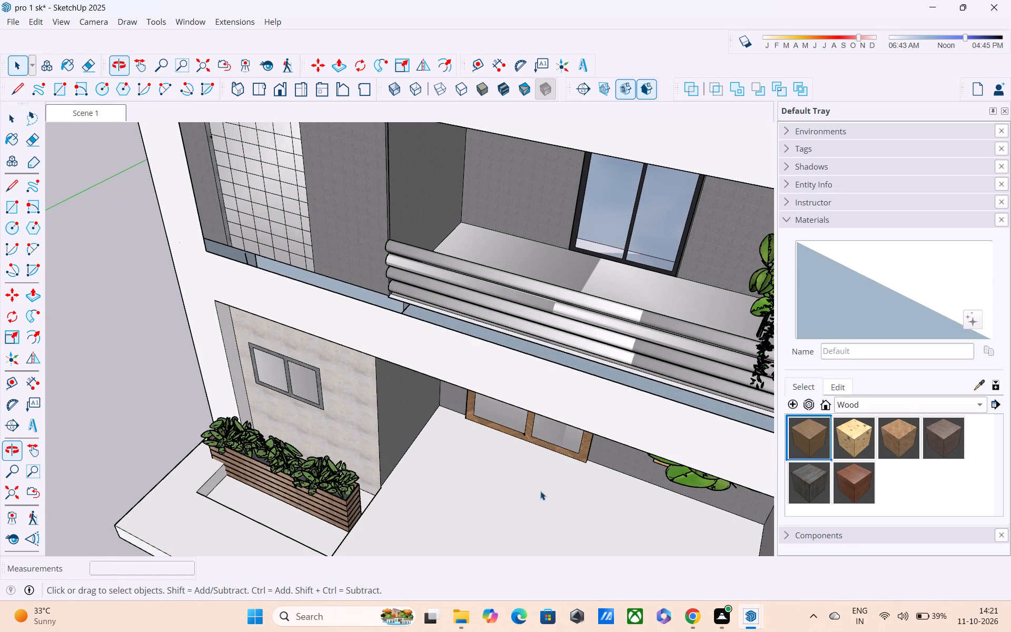
Draw a rectangle about 5" by 26' 11" over the strip along the upper balcony's front floor edge.
key(r)
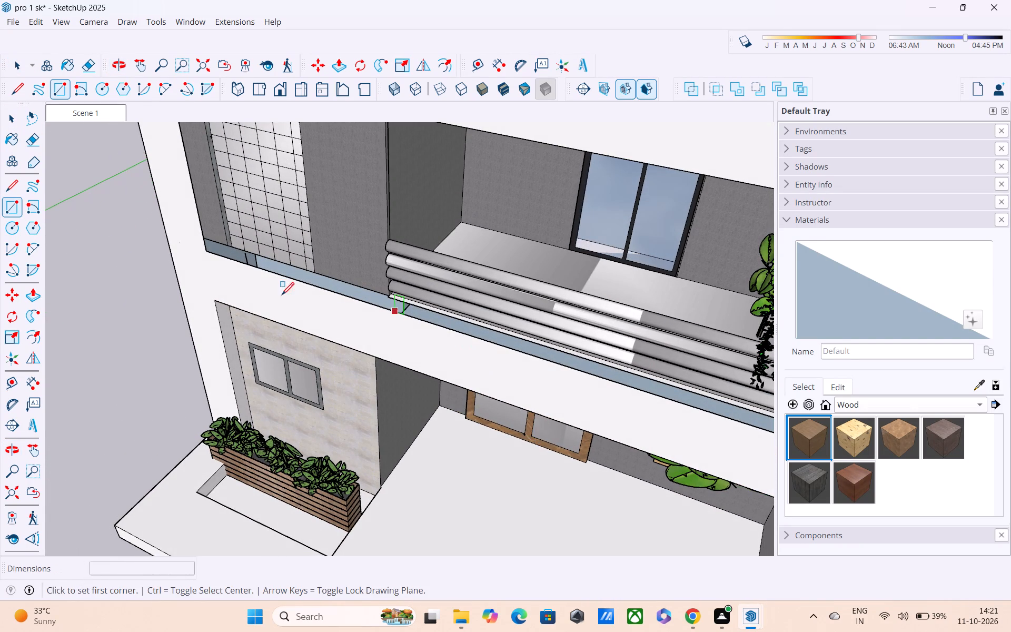
click(211, 252)
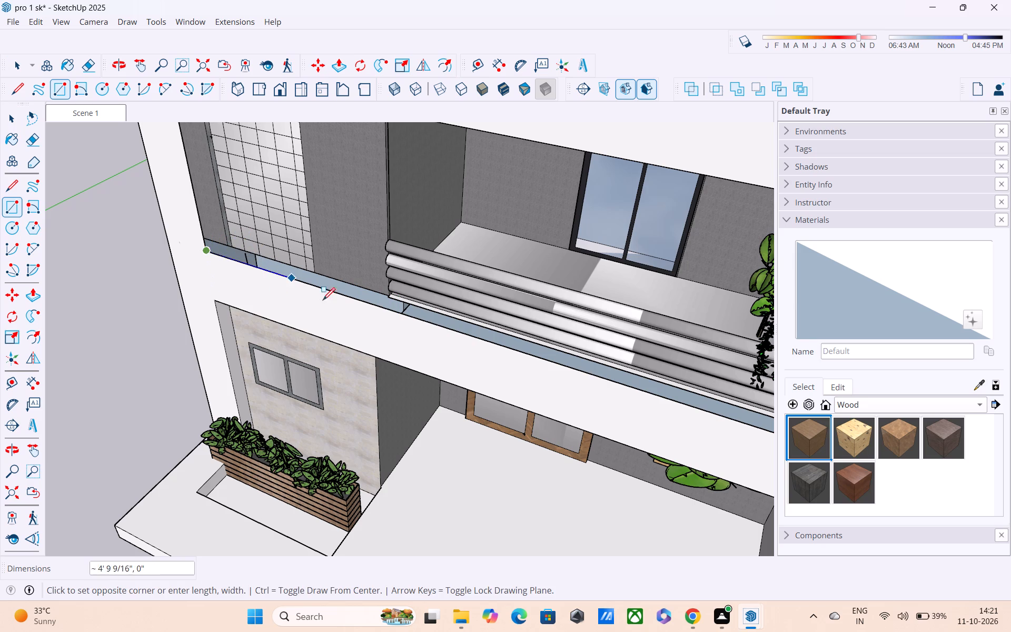
scroll(504, 338, down, 2)
scroll(731, 411, down, 1)
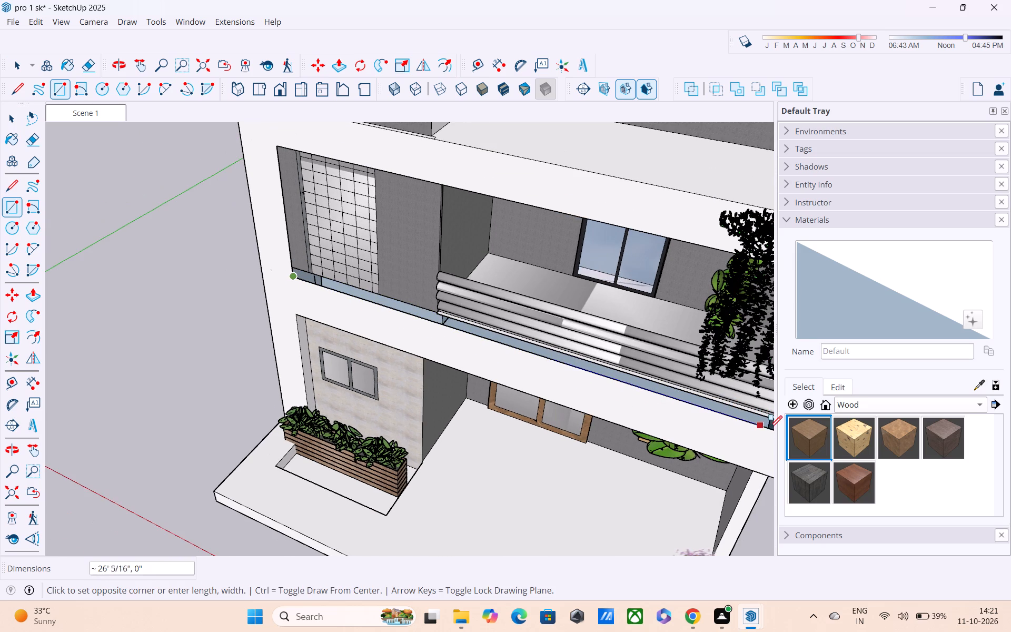
click(776, 430)
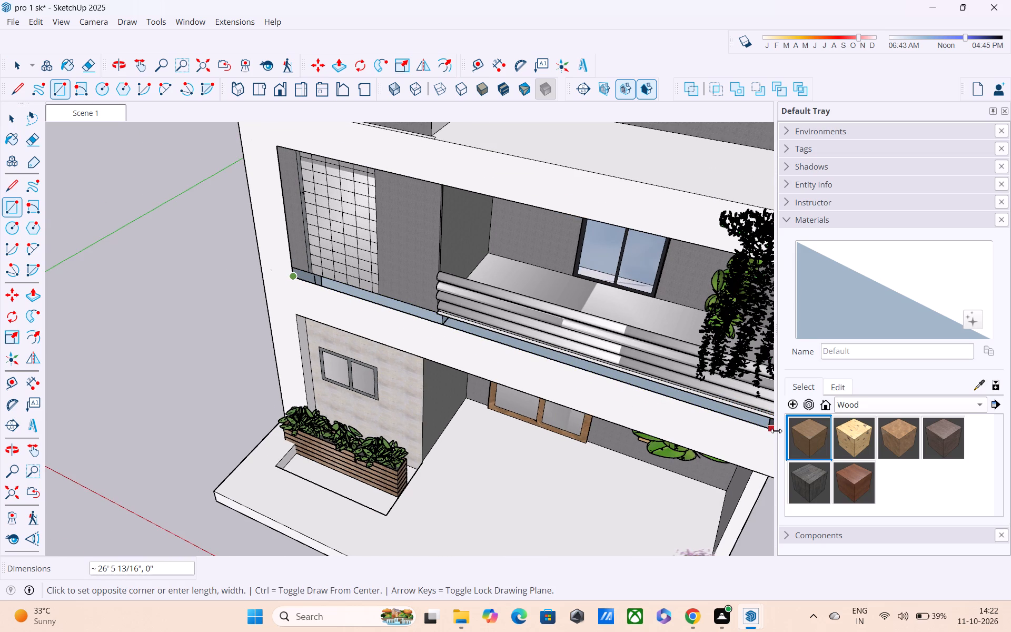
middle_drag(751, 407, 842, 419)
shift+middle_drag(750, 367, 685, 370)
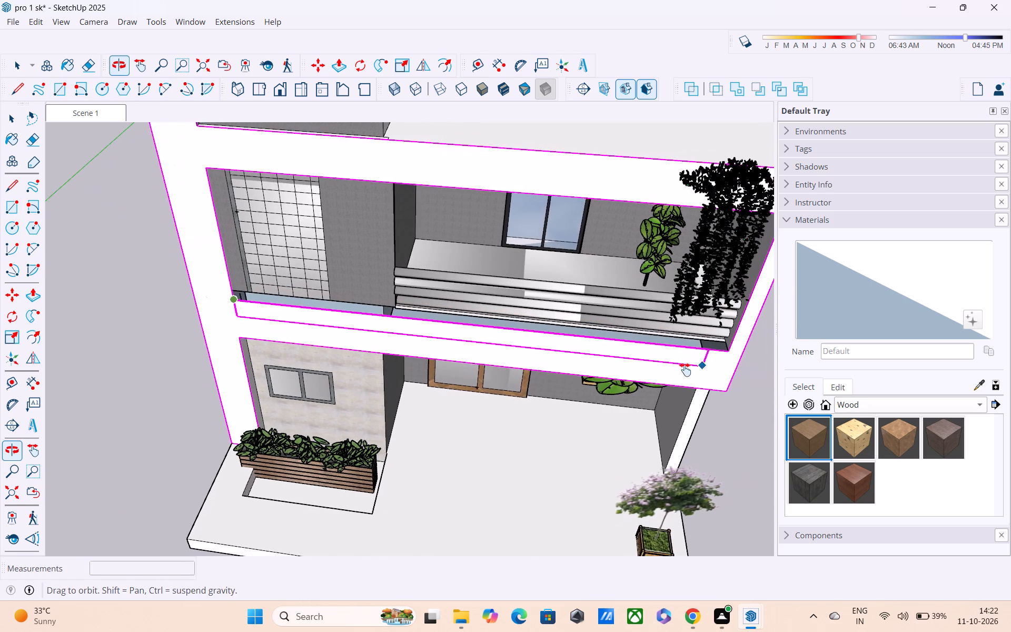
shift+middle_drag(685, 370, 677, 373)
shift+scroll(676, 368, up, 1)
scroll(690, 353, up, 2)
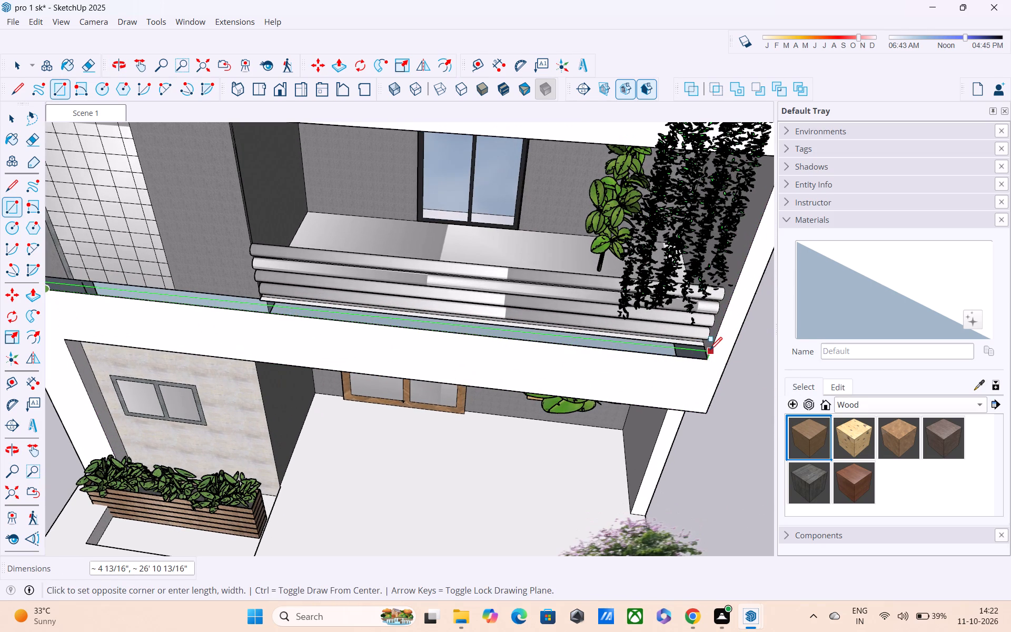
click(706, 347)
scroll(705, 347, down, 3)
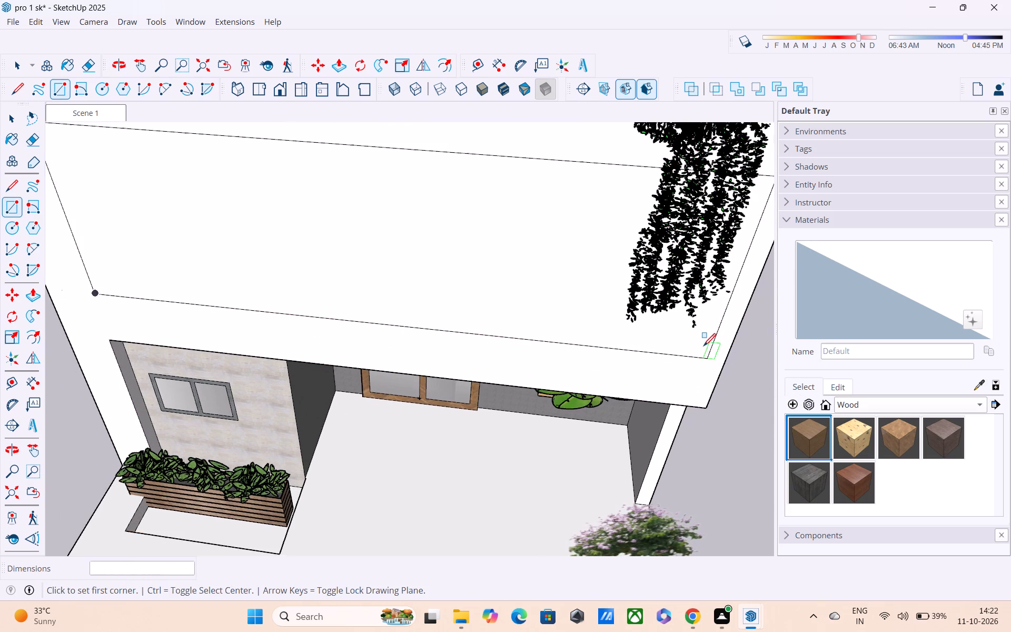
key(Escape)
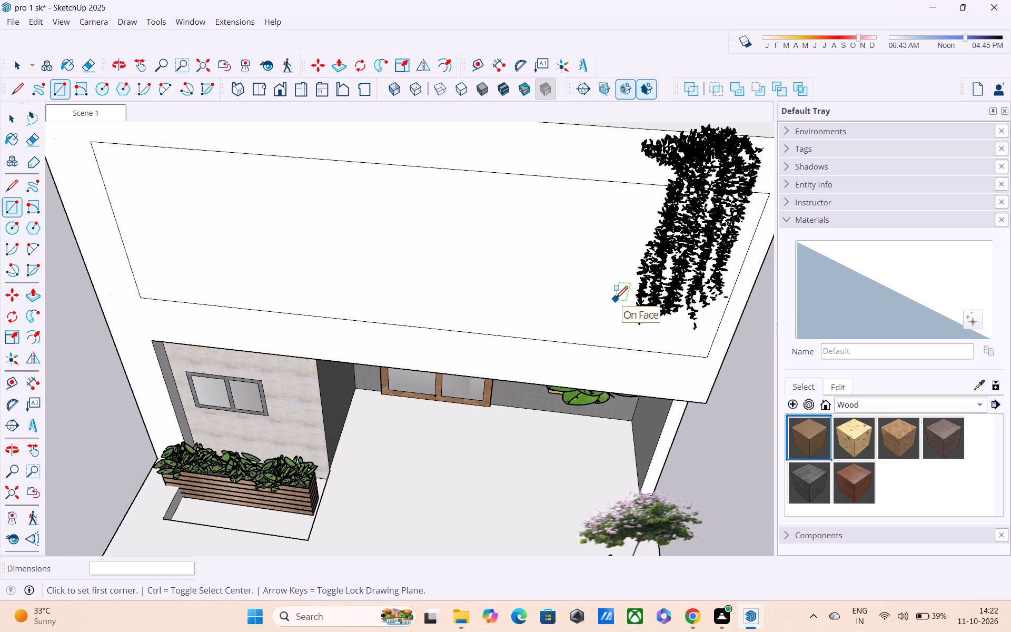
Delete the white face covering the upper balcony opening.
key(space)
click(613, 295)
key(Delete)
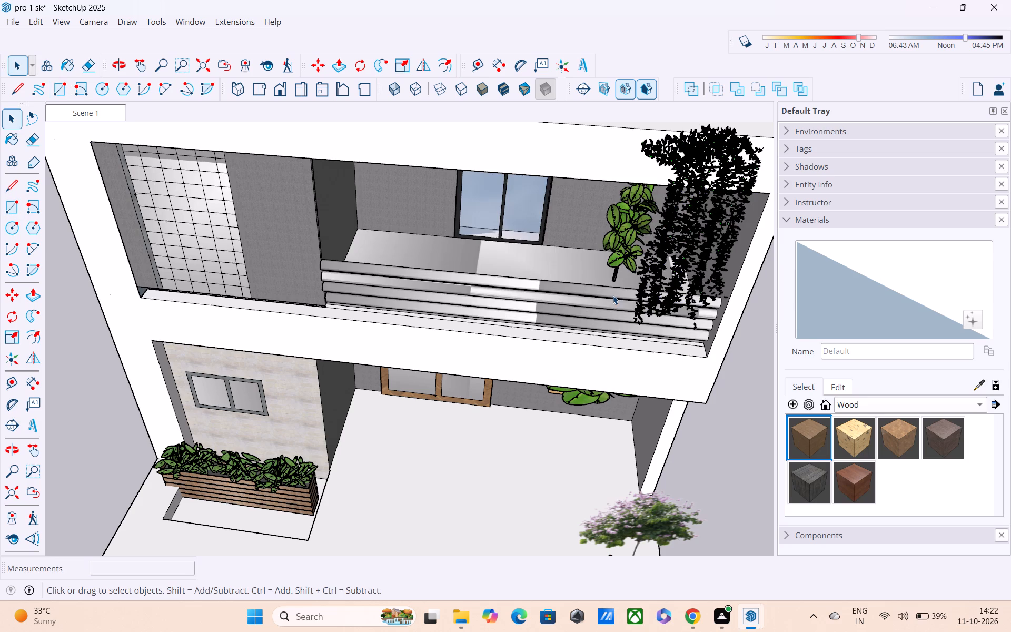
Draw a circle with a radius of about 1 1/2" on the entrance door's wooden centre frame.
scroll(612, 315, down, 1)
middle_drag(612, 327, 630, 239)
middle_drag(617, 354, 617, 346)
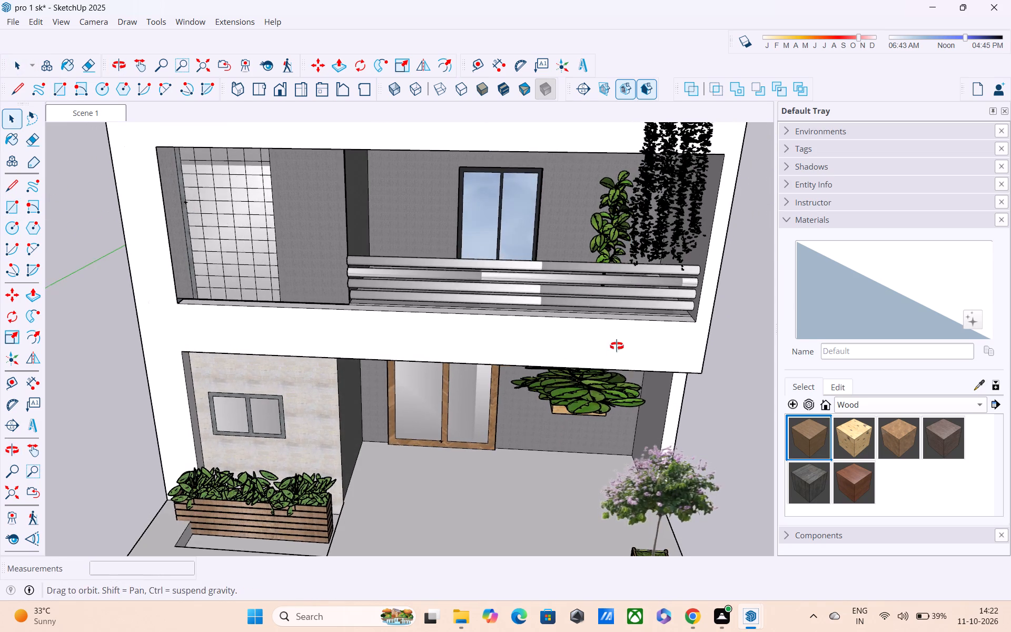
middle_drag(617, 346, 629, 269)
scroll(536, 436, up, 2)
key(c)
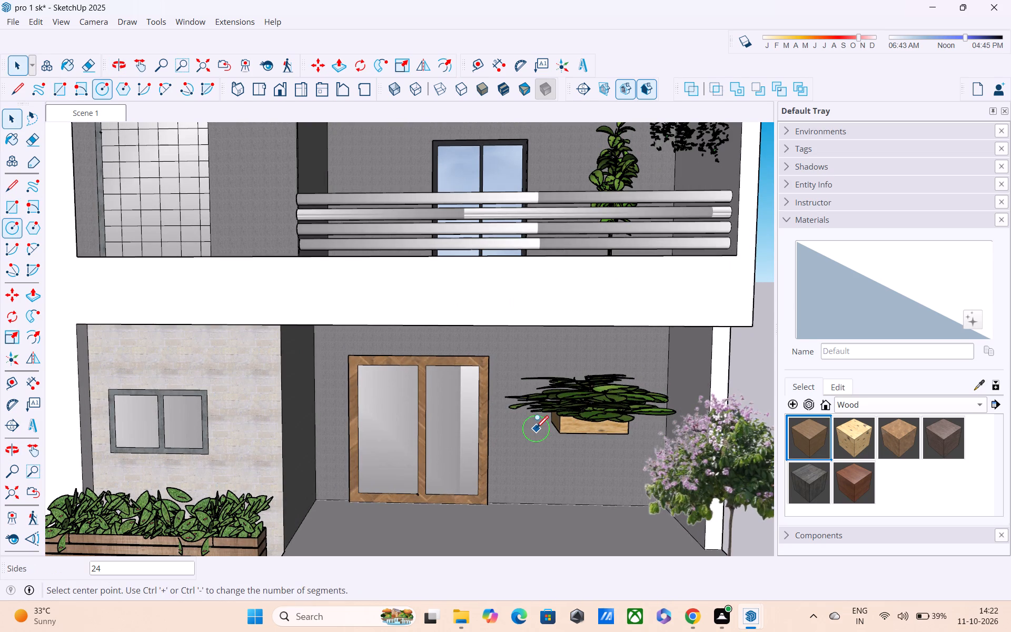
scroll(478, 437, up, 3)
scroll(423, 434, up, 6)
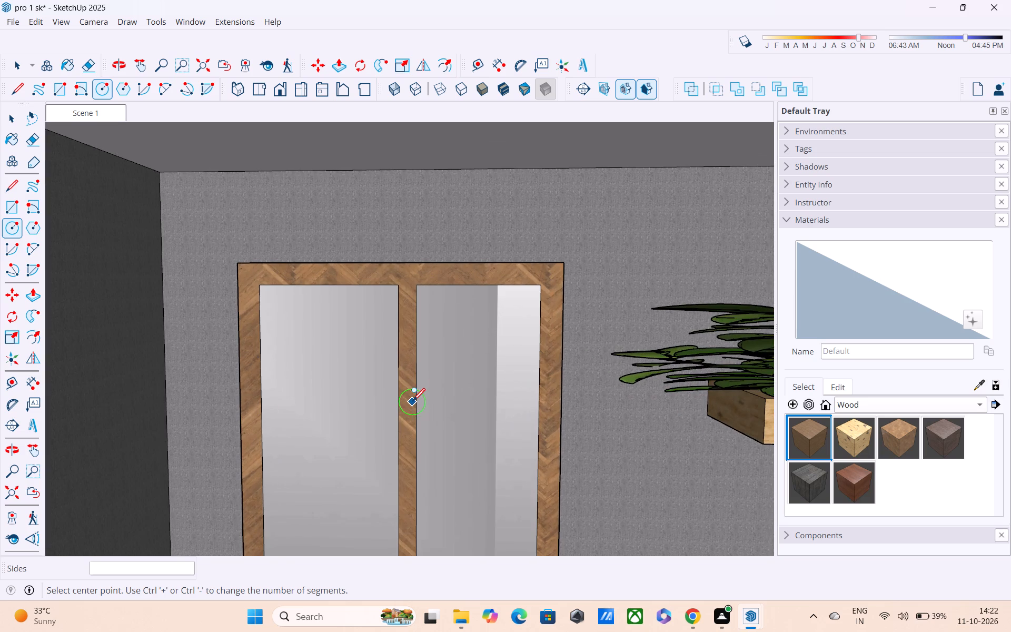
scroll(406, 406, up, 6)
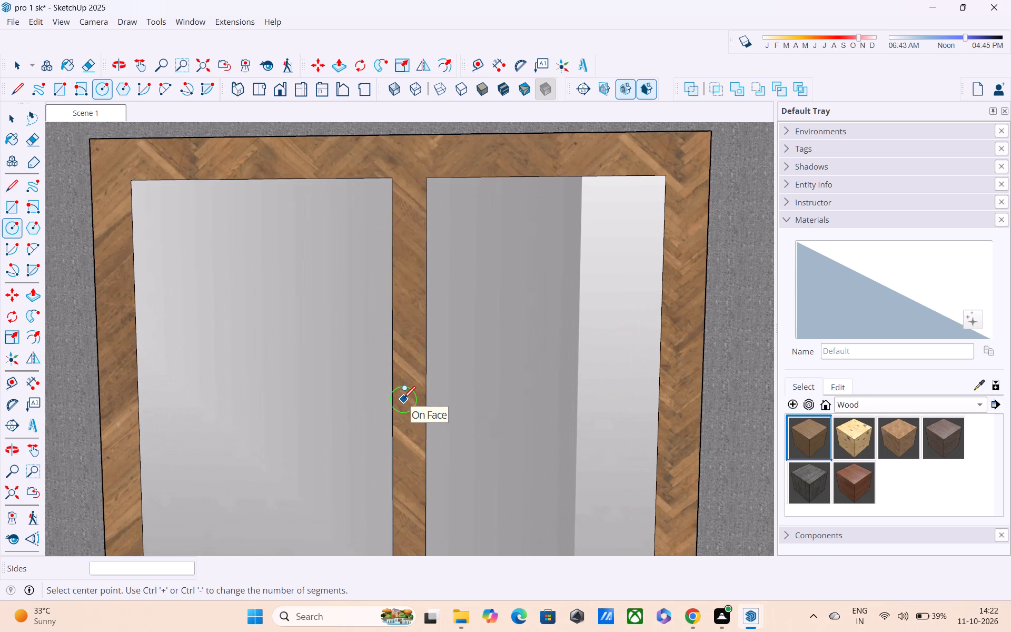
click(401, 401)
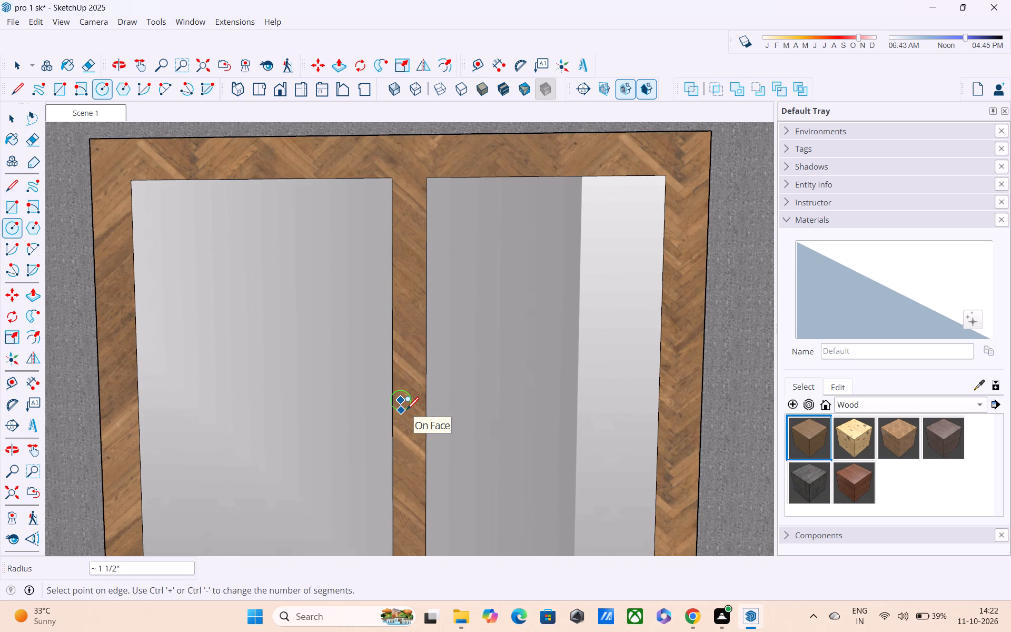
click(407, 411)
scroll(414, 466, down, 2)
middle_drag(414, 473, 421, 438)
key(Escape)
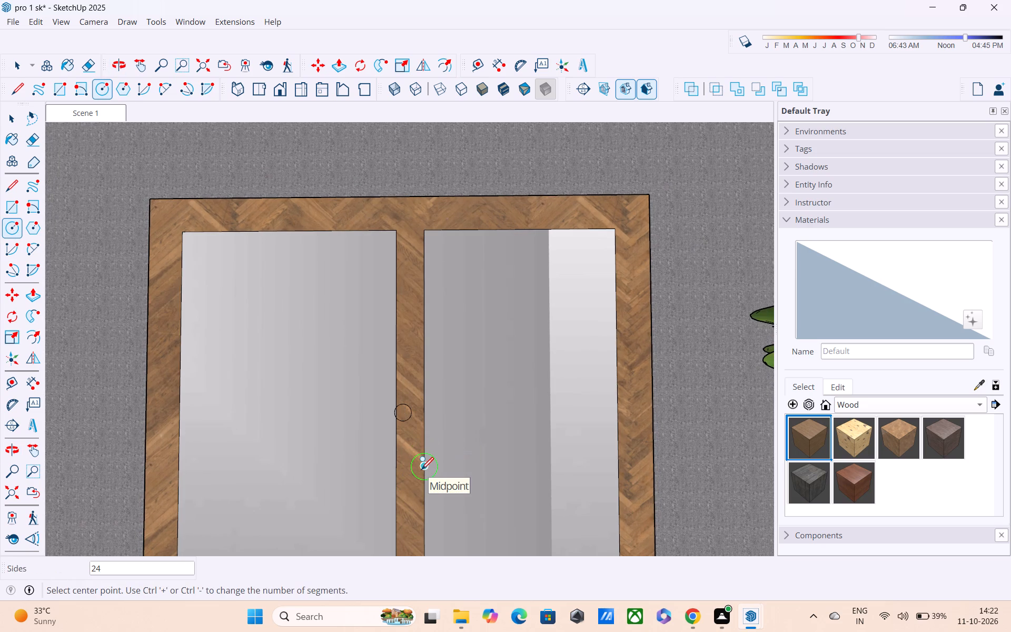
key(Escape)
Copy the circle about 1' 4 7/16" straight down the door's centre frame.
key(space)
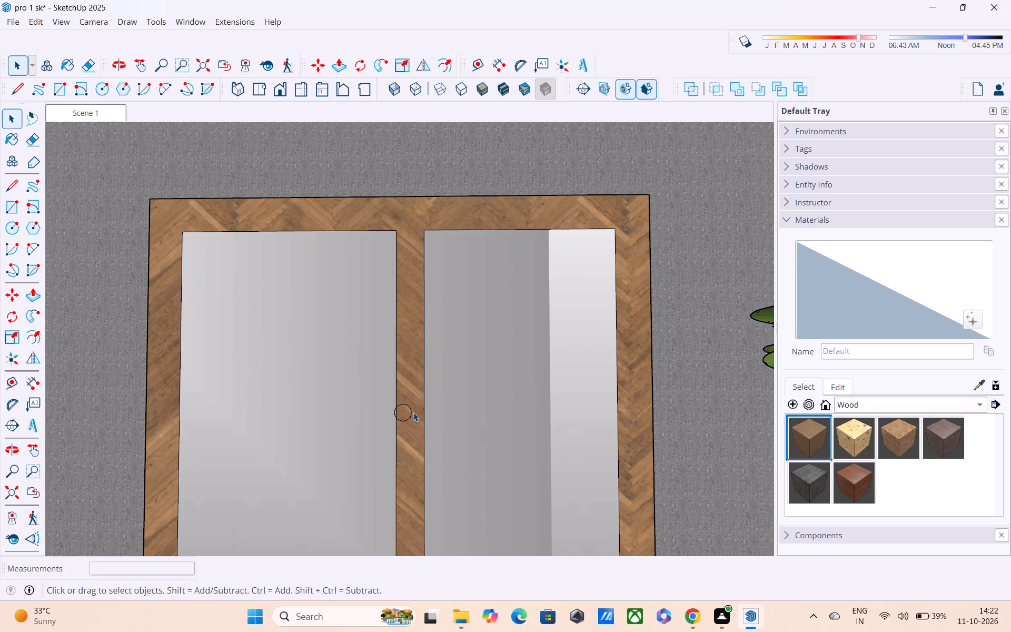
click(408, 406)
key(m)
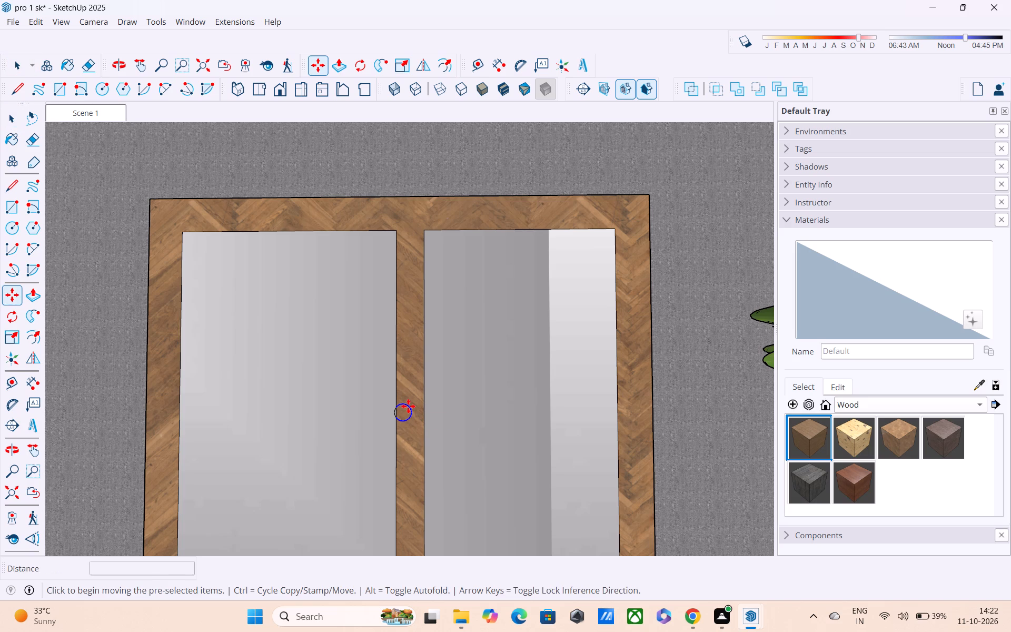
click(408, 406)
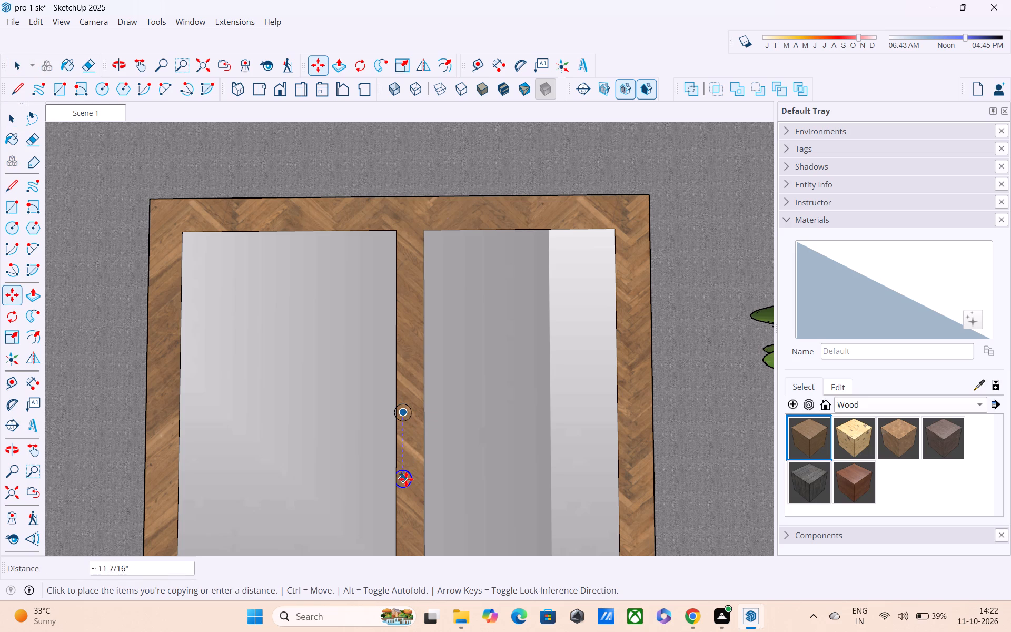
click(404, 508)
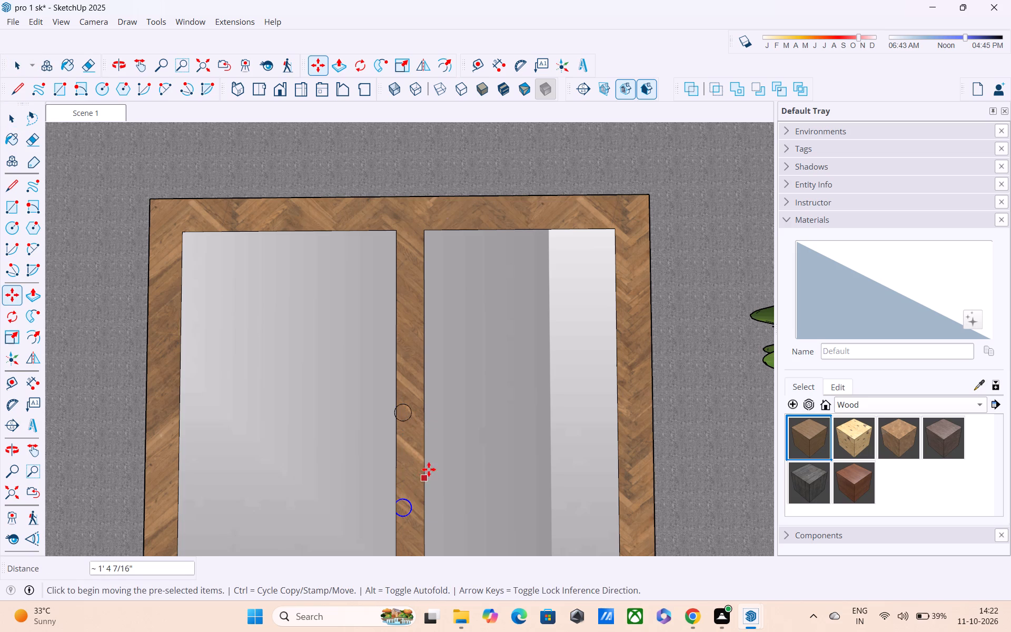
key(Escape)
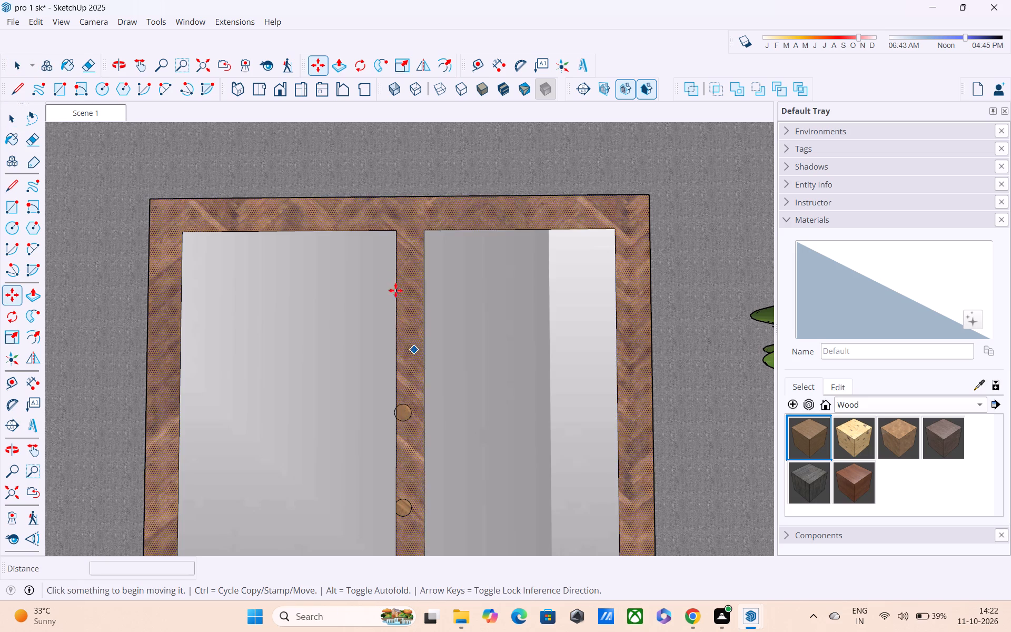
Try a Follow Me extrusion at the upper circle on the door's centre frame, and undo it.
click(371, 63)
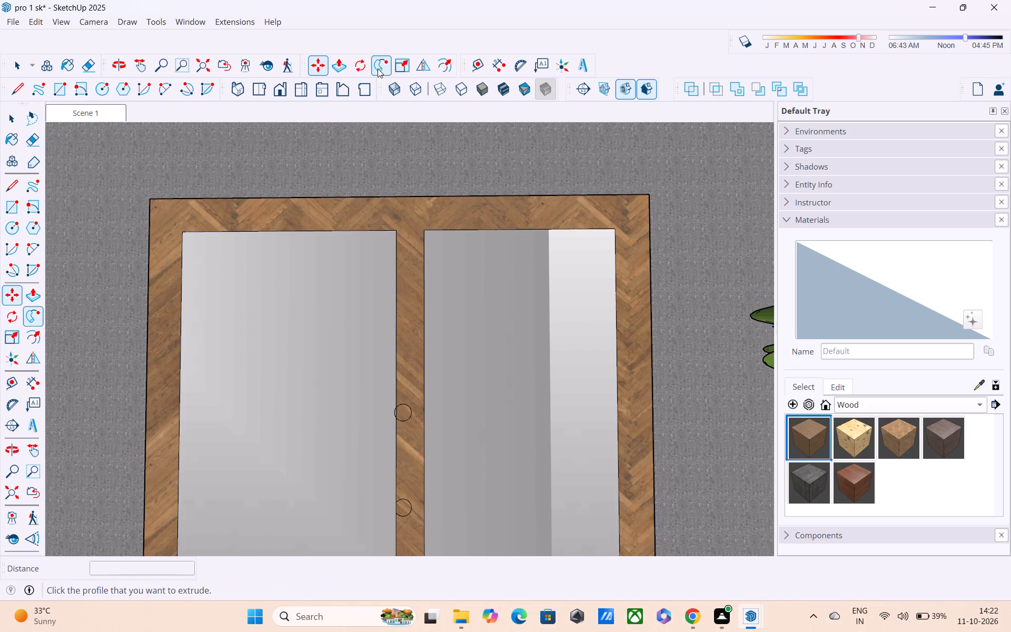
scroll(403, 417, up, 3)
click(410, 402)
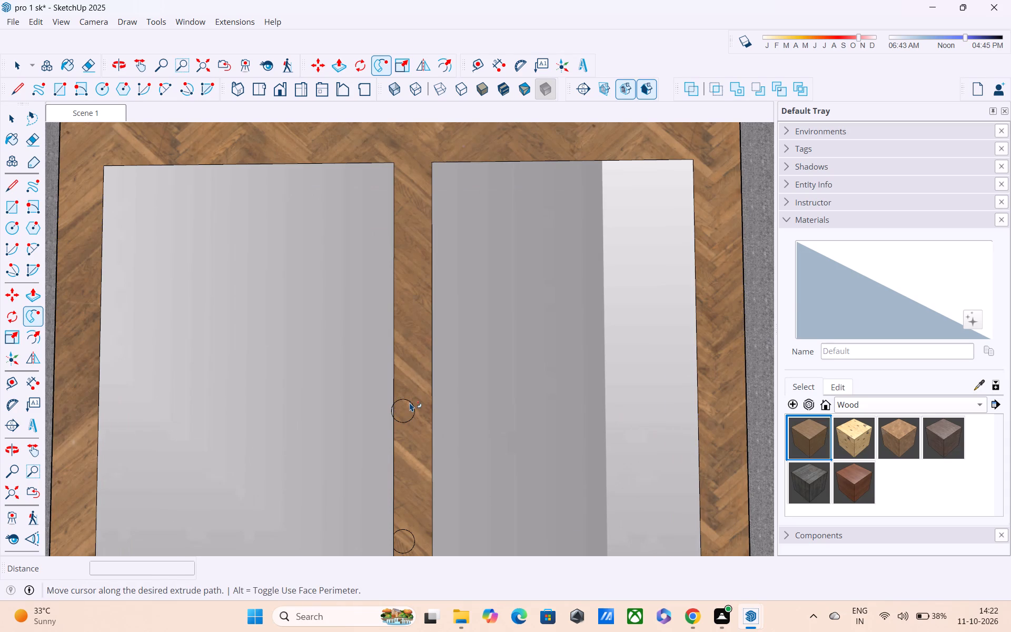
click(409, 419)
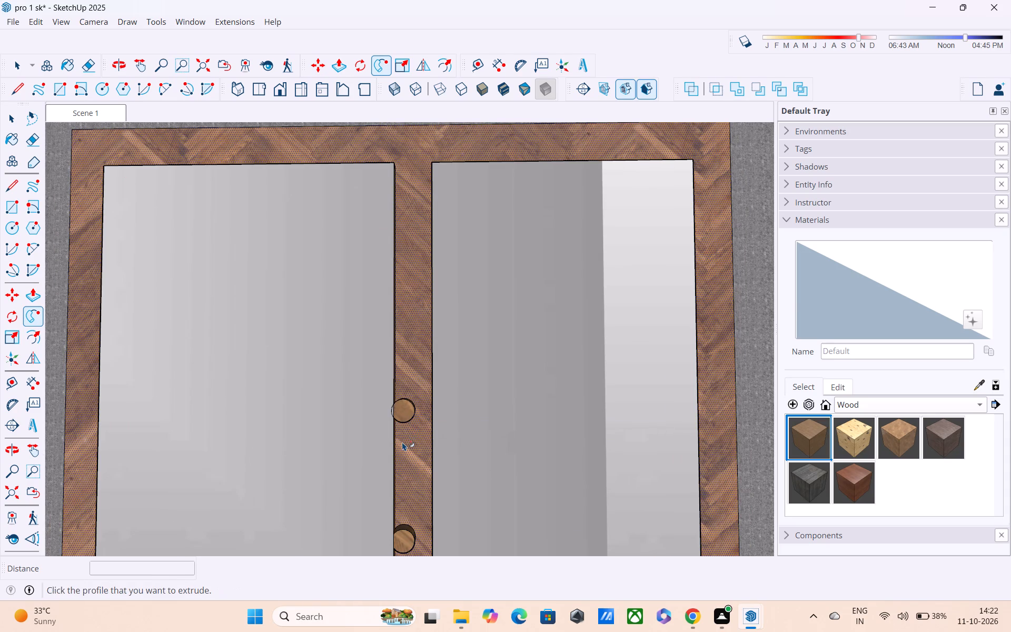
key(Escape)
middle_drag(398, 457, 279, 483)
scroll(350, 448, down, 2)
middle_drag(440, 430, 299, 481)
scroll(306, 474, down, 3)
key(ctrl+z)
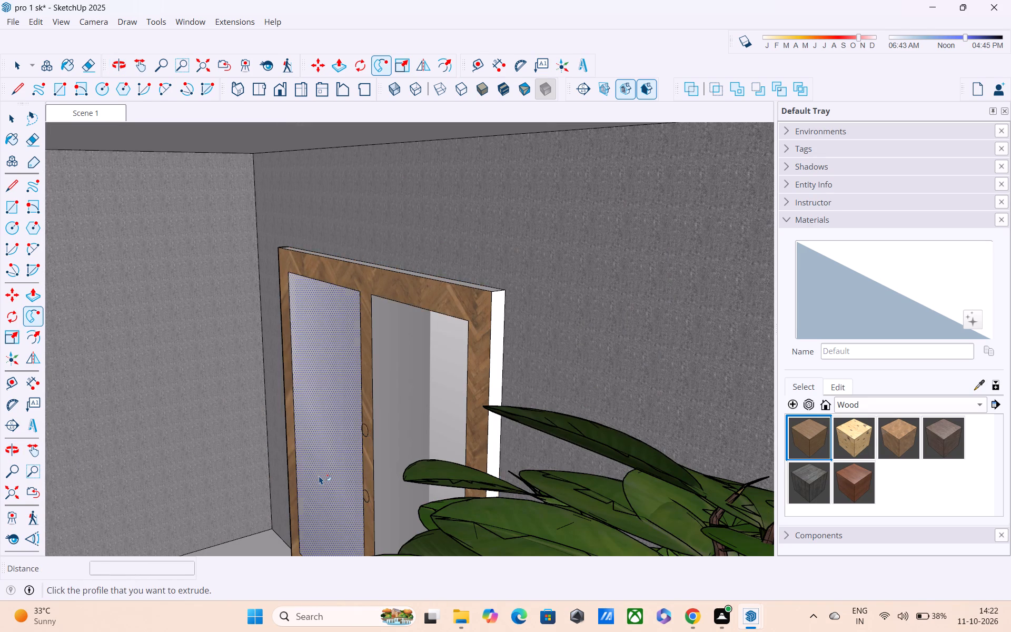
Push/pull the upper circle on the entrance door's centre frame outward by about 1' 3 1/2" as a rod.
key(Escape)
key(Escape)
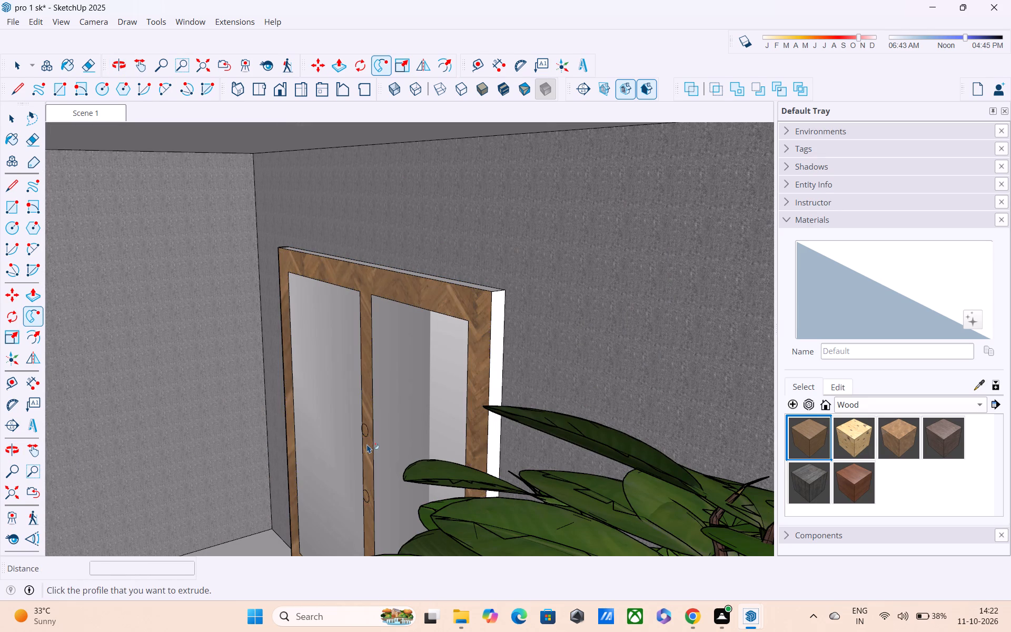
key(Escape)
key(space)
key(space)
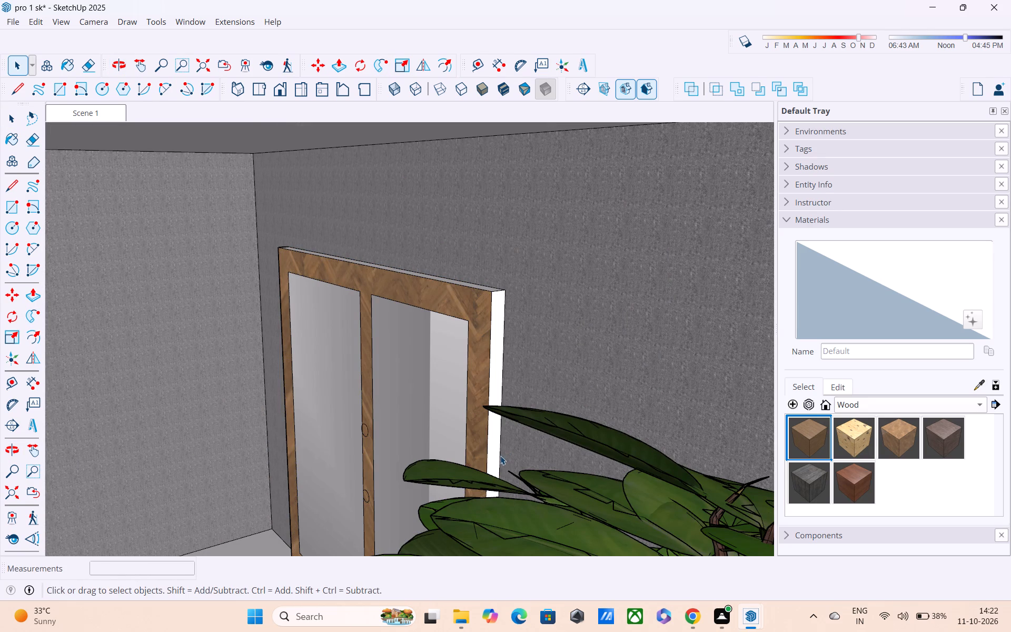
scroll(421, 458, up, 2)
middle_drag(405, 455, 510, 450)
middle_drag(382, 472, 476, 447)
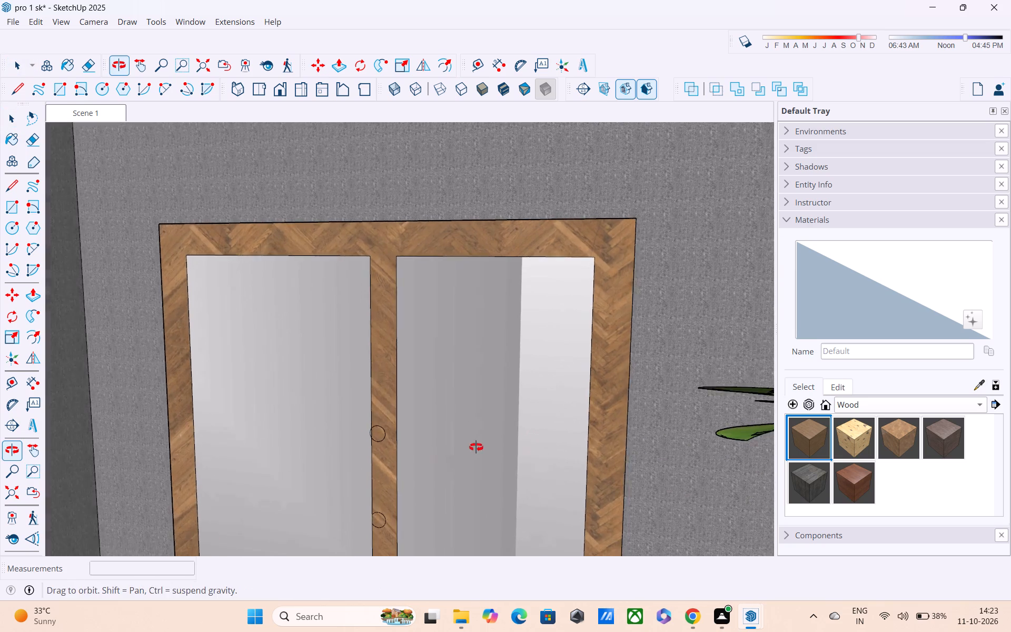
middle_drag(476, 447, 487, 438)
key(p)
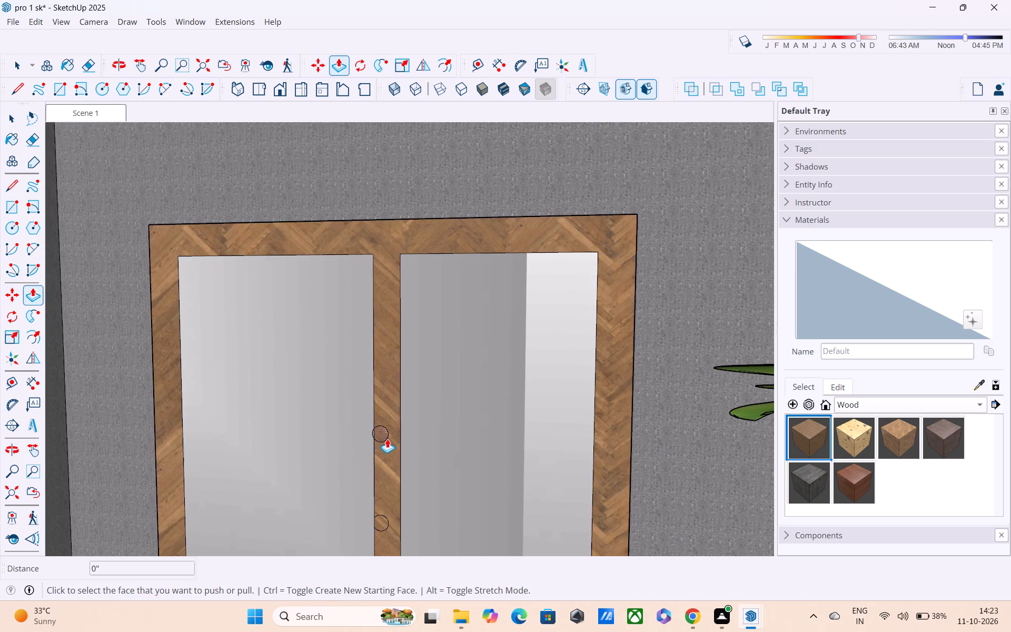
scroll(387, 439, up, 4)
click(383, 427)
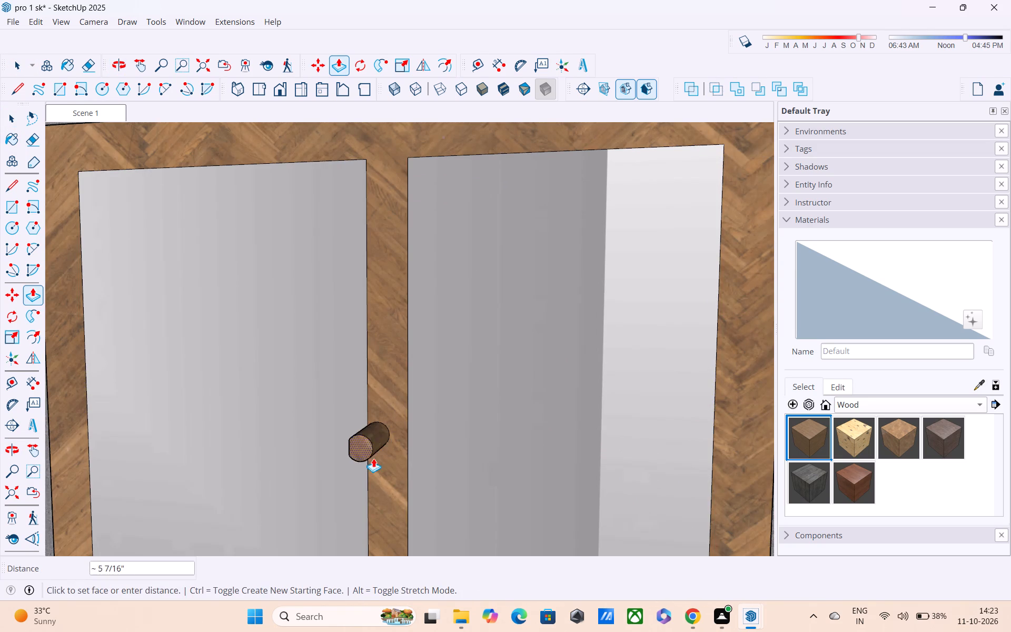
middle_drag(350, 502, 344, 473)
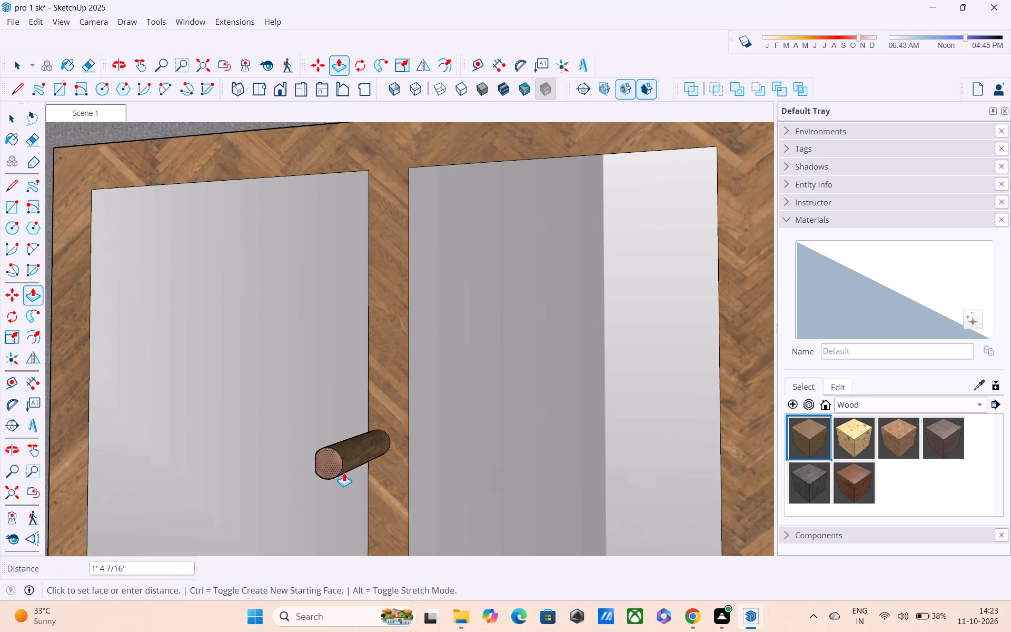
scroll(348, 506, down, 1)
middle_drag(348, 506, 351, 480)
scroll(351, 480, down, 1)
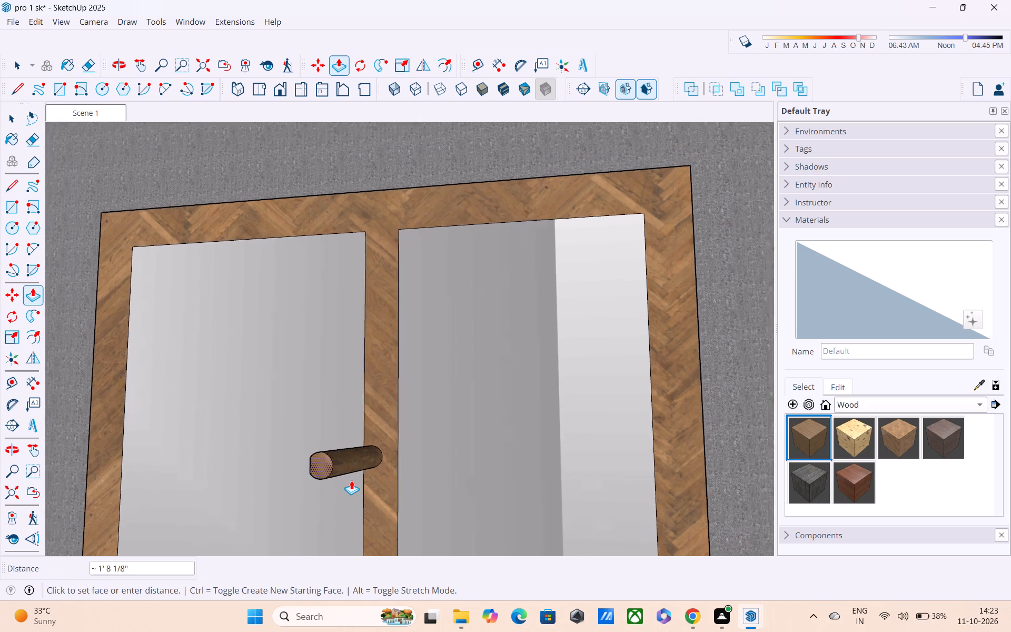
scroll(351, 480, down, 2)
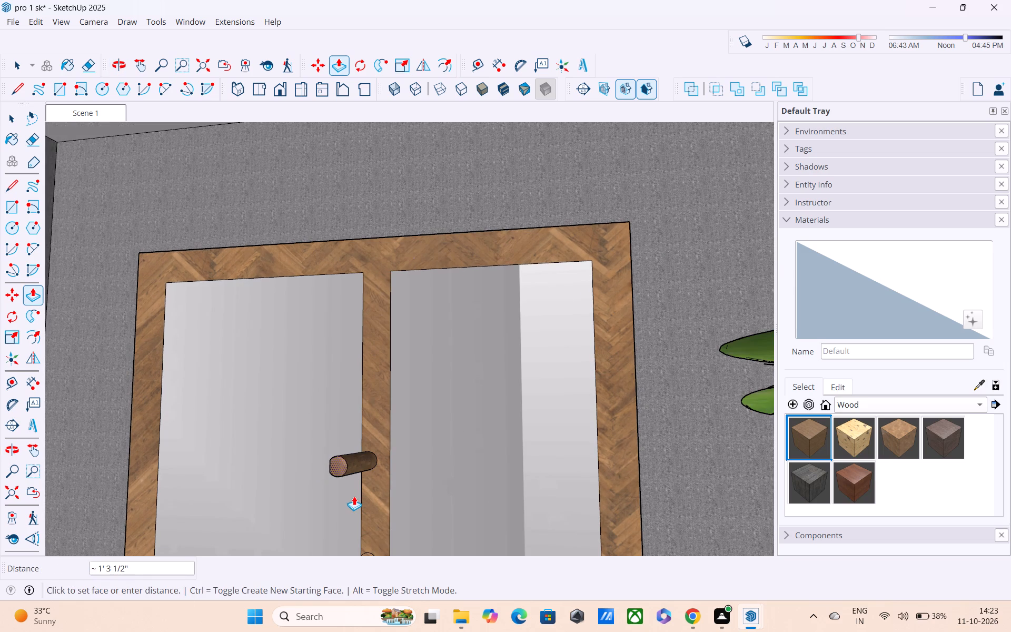
click(354, 496)
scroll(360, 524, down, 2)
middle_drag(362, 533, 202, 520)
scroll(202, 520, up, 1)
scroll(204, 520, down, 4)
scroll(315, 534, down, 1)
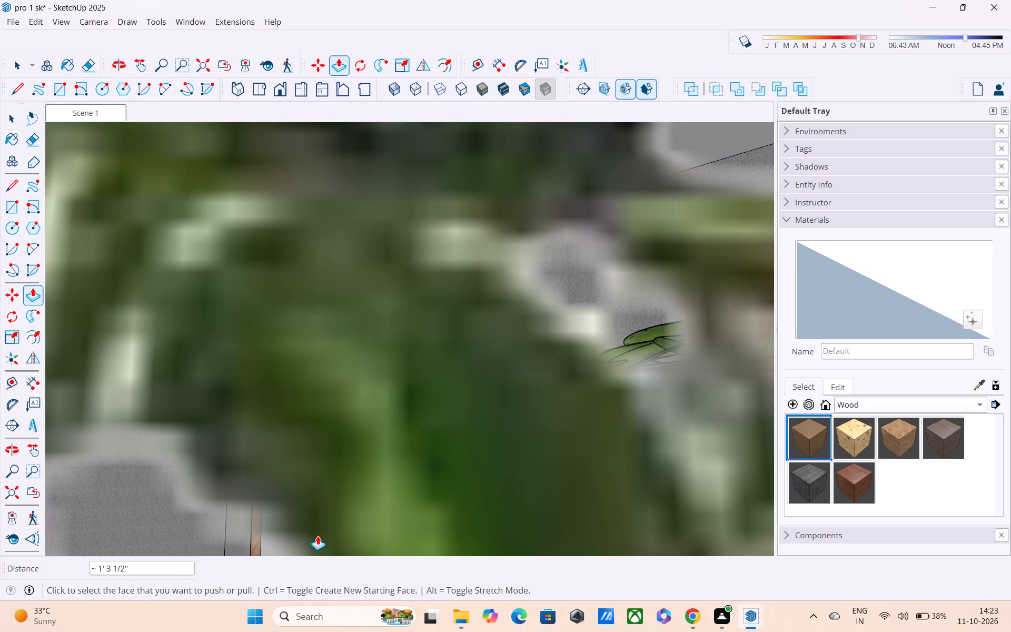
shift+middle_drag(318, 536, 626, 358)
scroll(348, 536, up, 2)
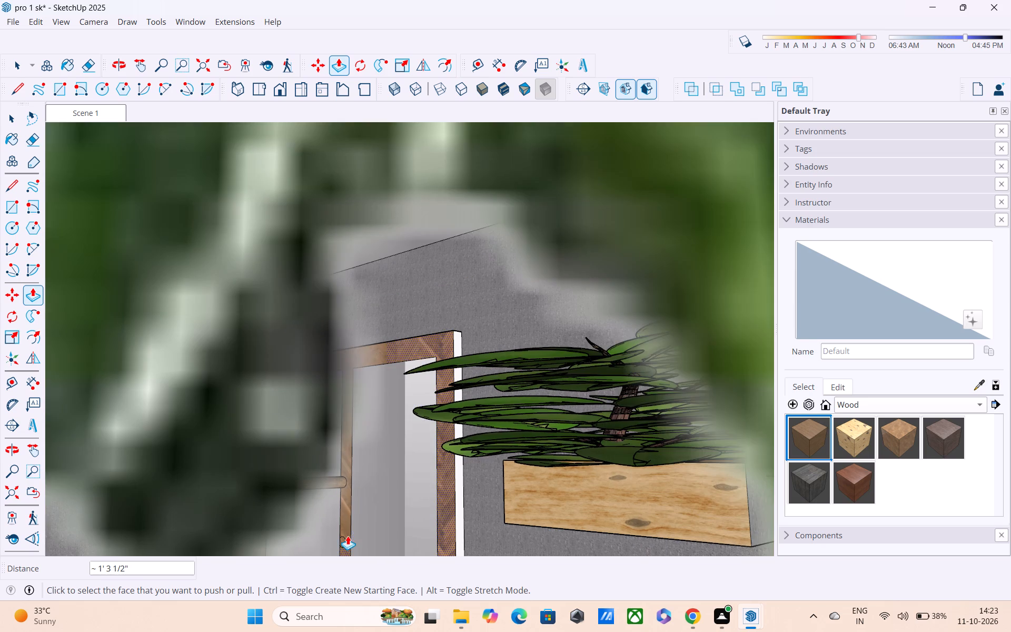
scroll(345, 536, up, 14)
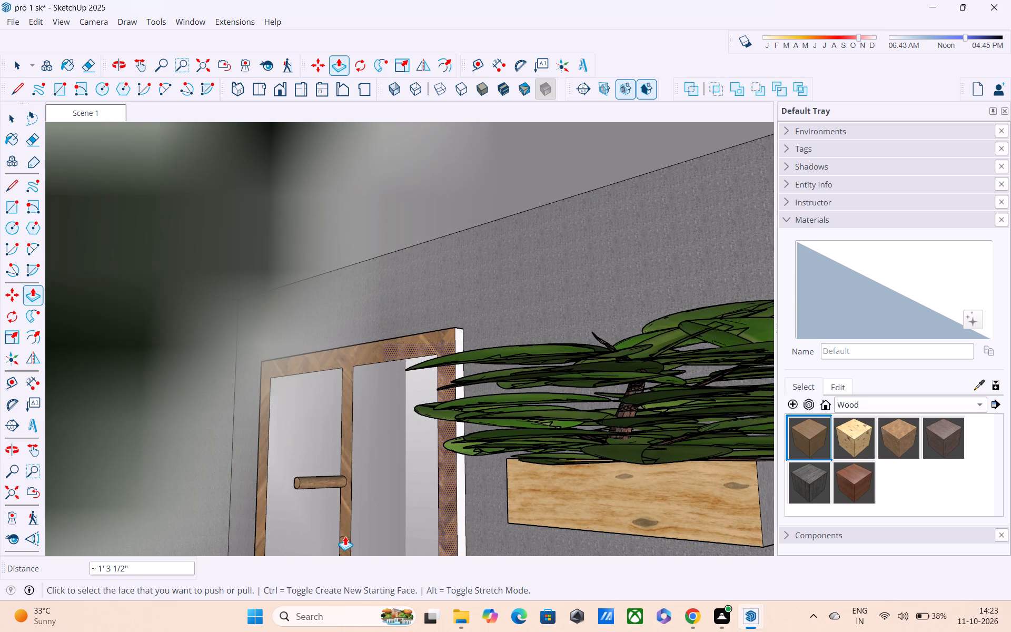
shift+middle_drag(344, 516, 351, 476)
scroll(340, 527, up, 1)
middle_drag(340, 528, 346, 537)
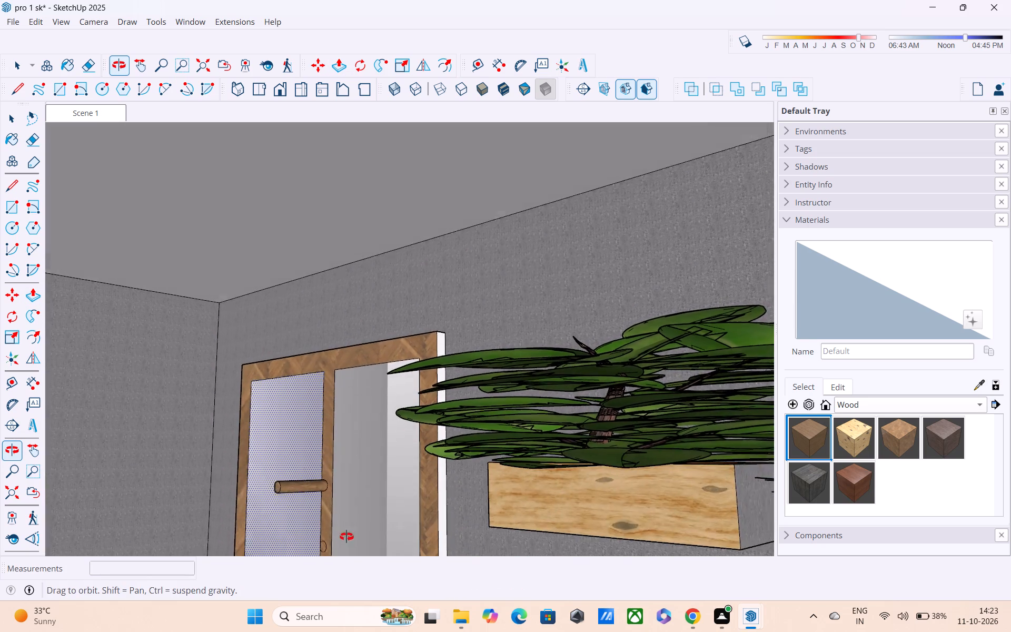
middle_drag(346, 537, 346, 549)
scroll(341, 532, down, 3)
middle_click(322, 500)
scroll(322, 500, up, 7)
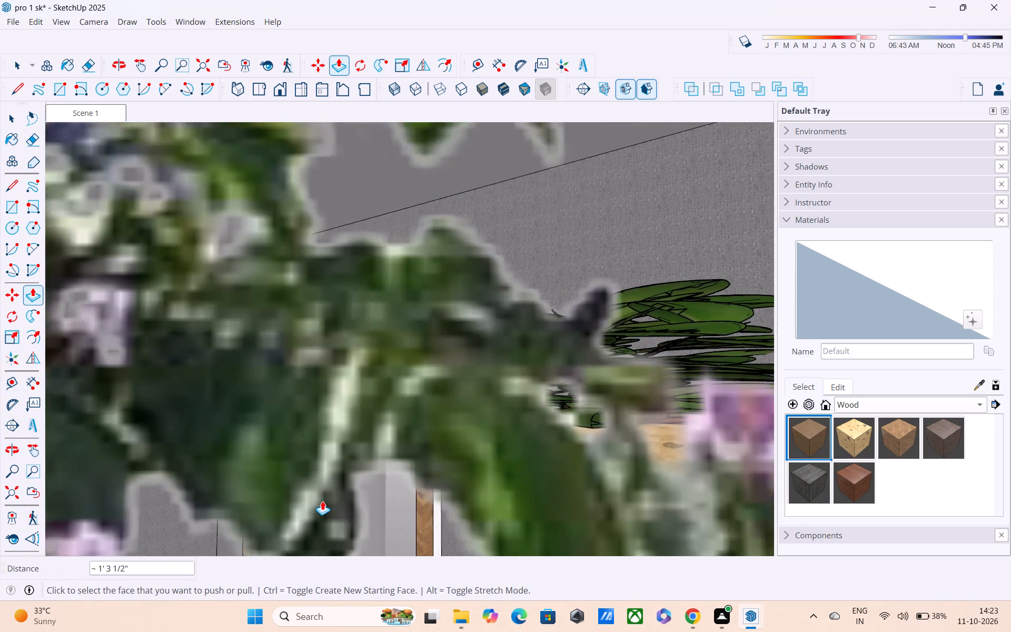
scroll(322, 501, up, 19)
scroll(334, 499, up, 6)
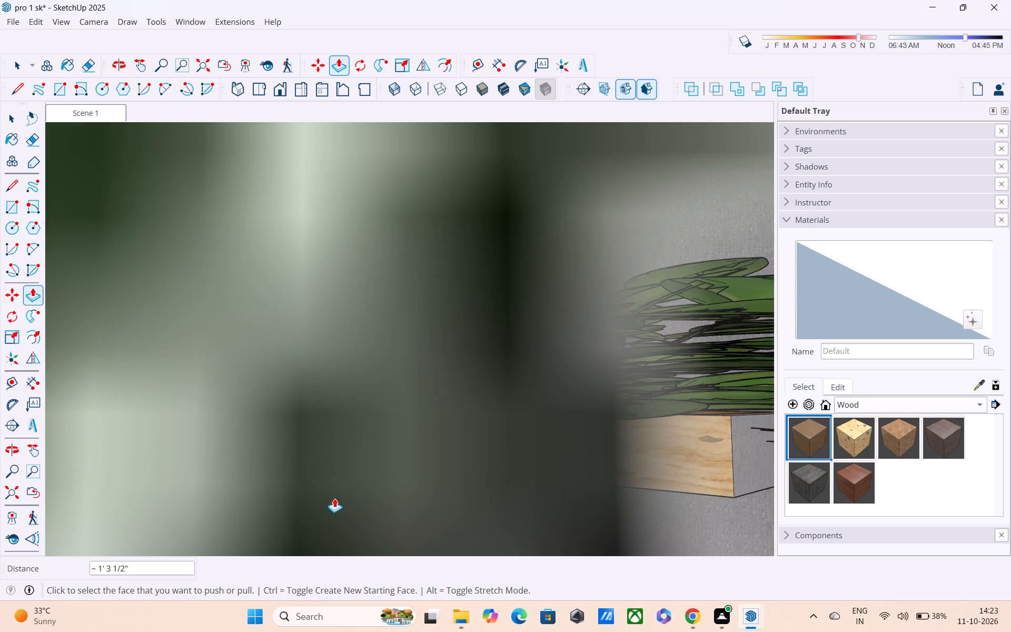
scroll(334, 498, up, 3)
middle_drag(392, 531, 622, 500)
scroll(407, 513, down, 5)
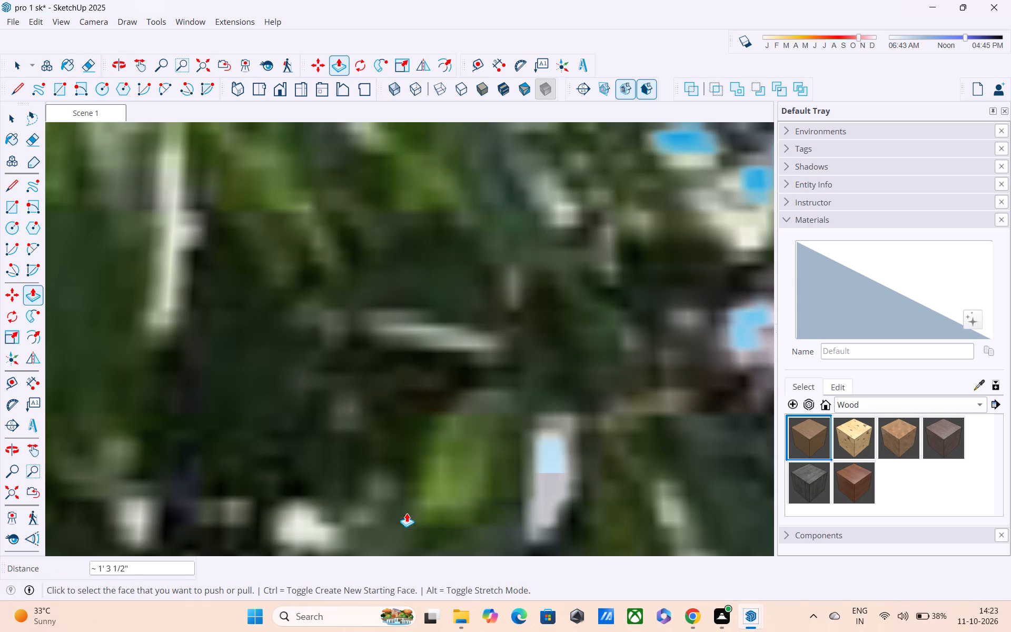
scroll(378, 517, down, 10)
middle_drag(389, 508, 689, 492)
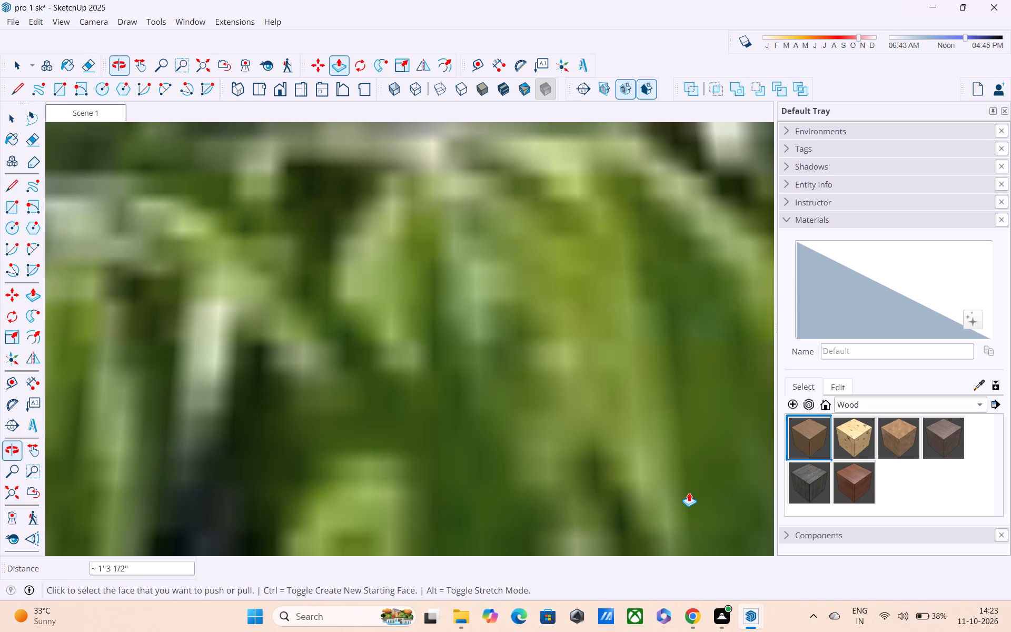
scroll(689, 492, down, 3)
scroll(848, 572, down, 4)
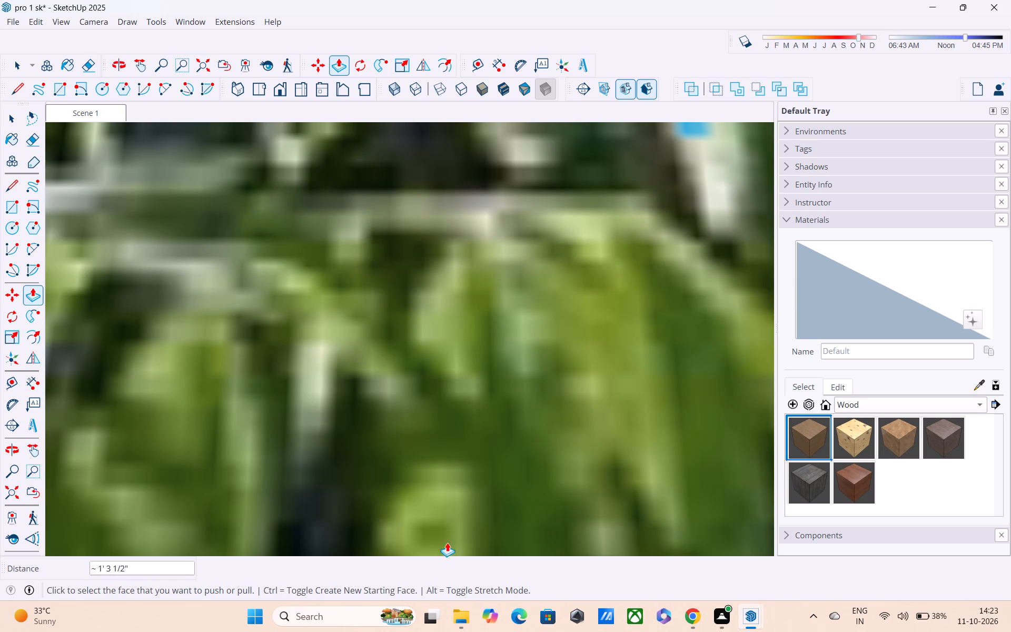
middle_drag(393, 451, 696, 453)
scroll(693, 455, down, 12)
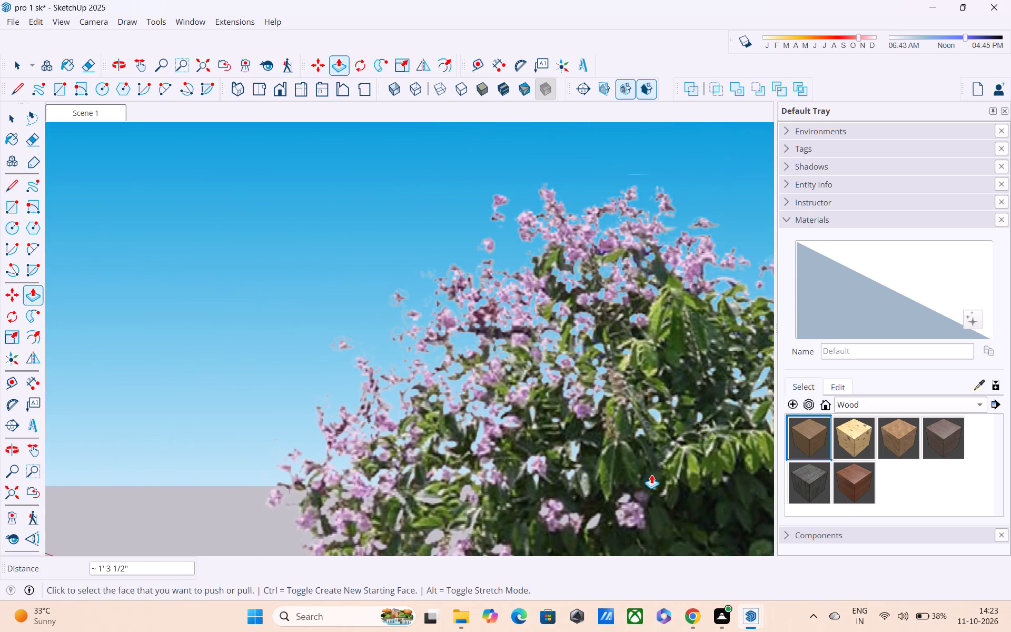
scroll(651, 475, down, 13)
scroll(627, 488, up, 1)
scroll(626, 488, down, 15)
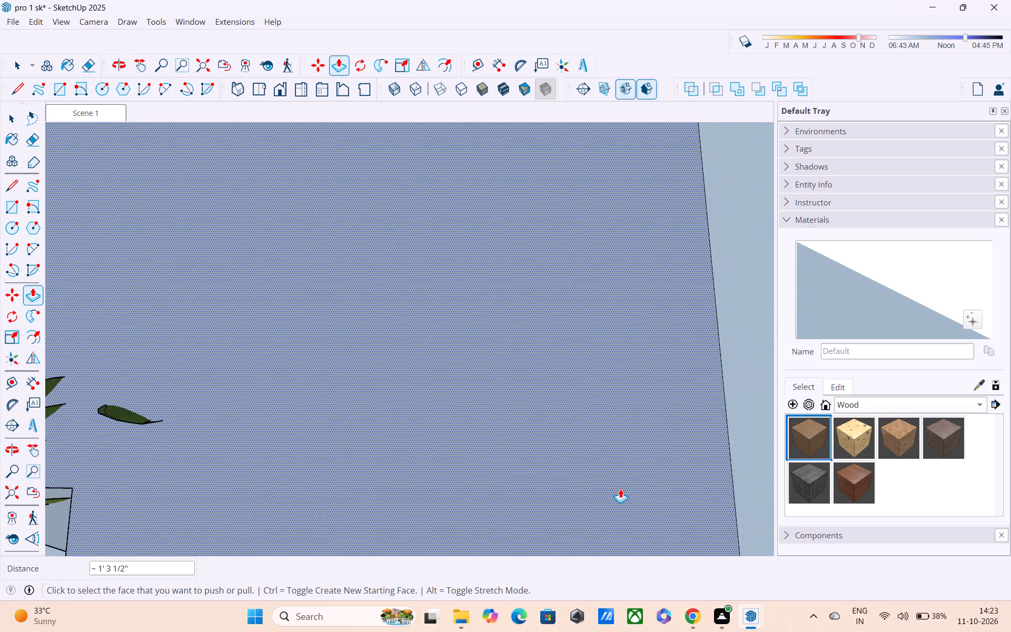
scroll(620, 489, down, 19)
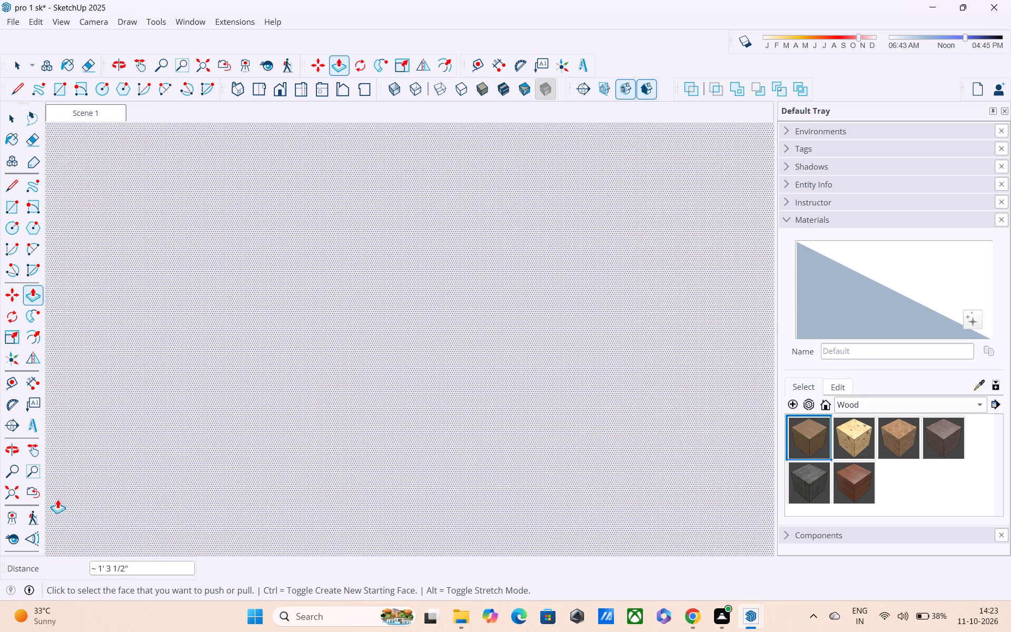
Push/pull the lower circle on the door's centre frame outward by about 1' 3 1/2", matching the upper rod's length.
click(18, 495)
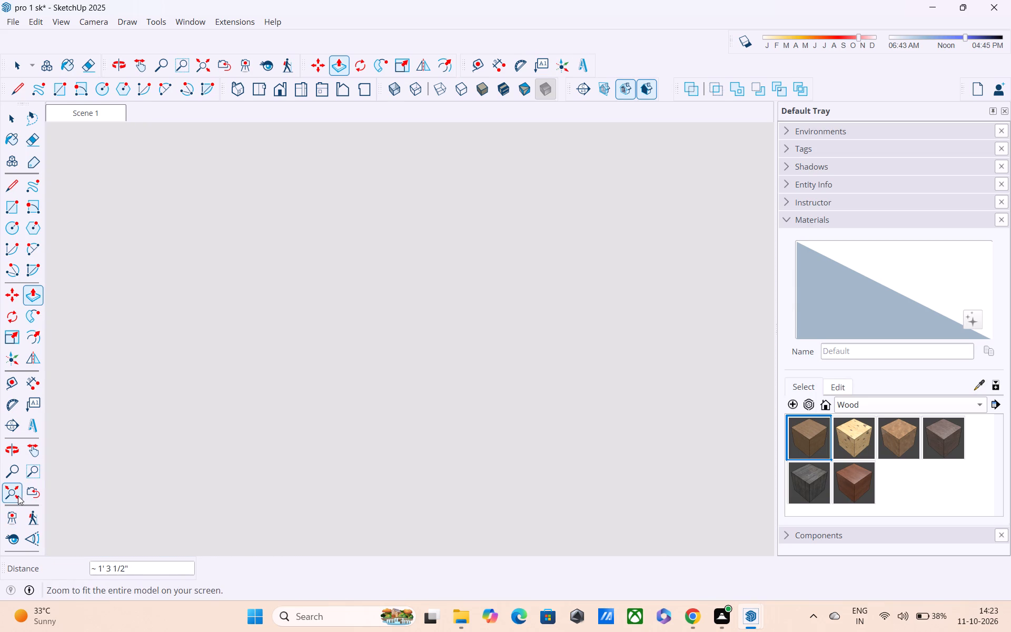
scroll(20, 497, down, 1)
middle_drag(475, 451, 142, 511)
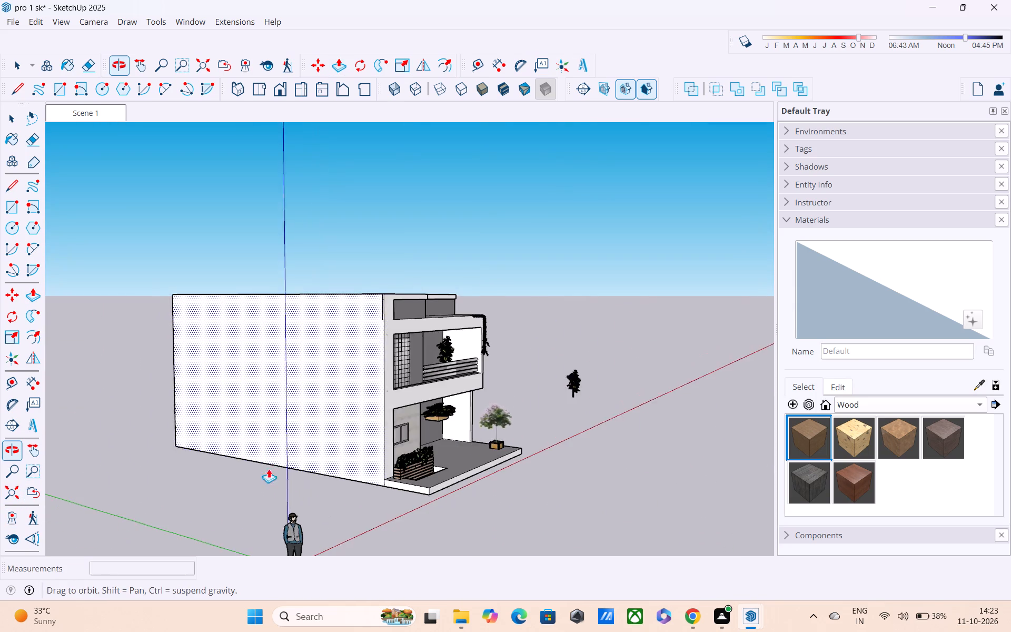
middle_drag(529, 418, 373, 443)
scroll(441, 432, up, 7)
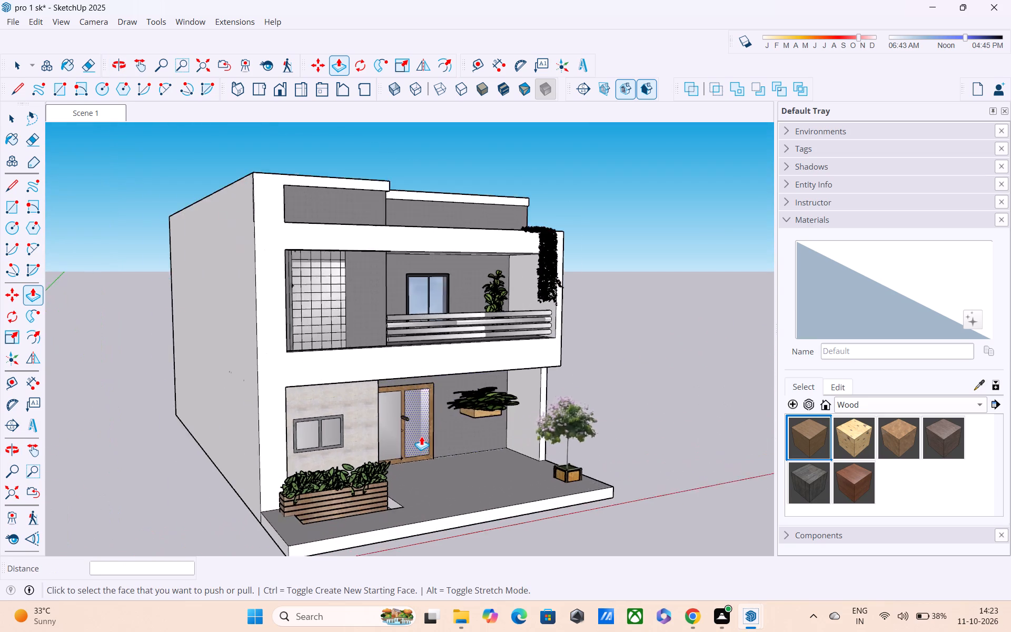
scroll(417, 437, up, 19)
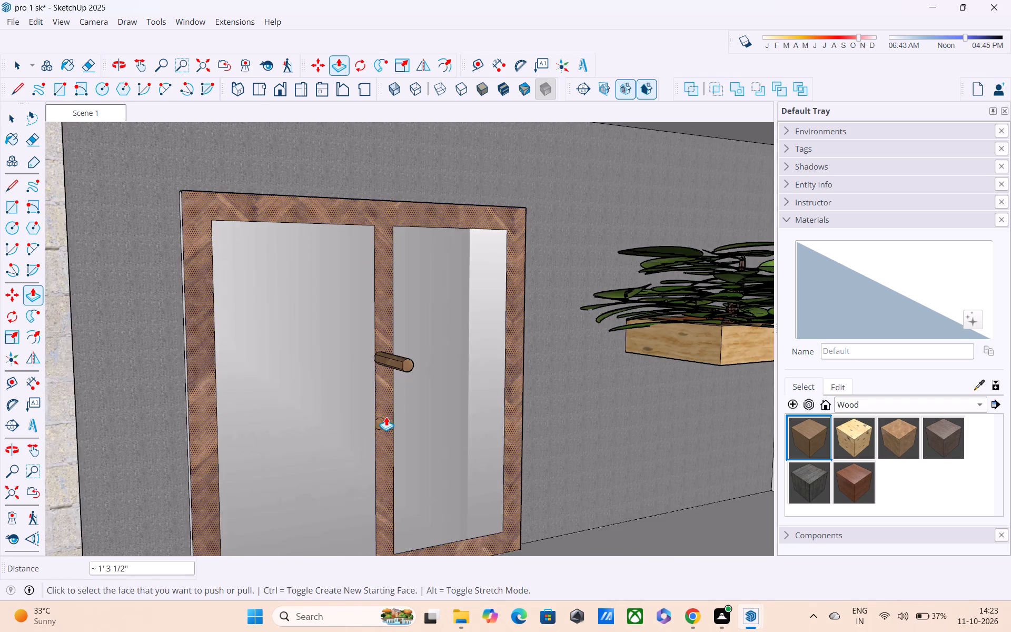
scroll(385, 416, up, 11)
click(375, 432)
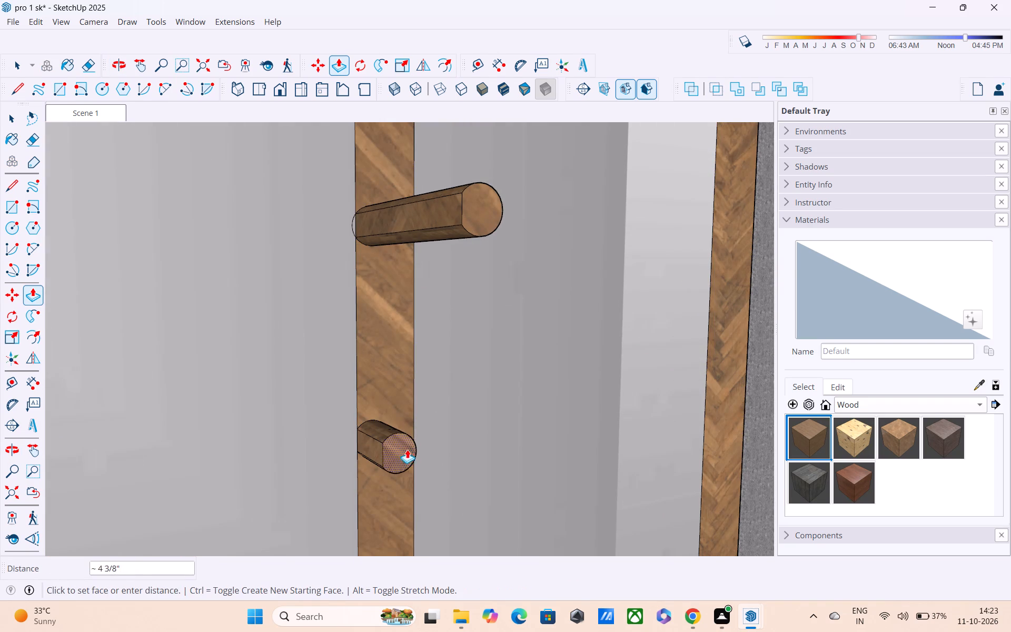
click(482, 232)
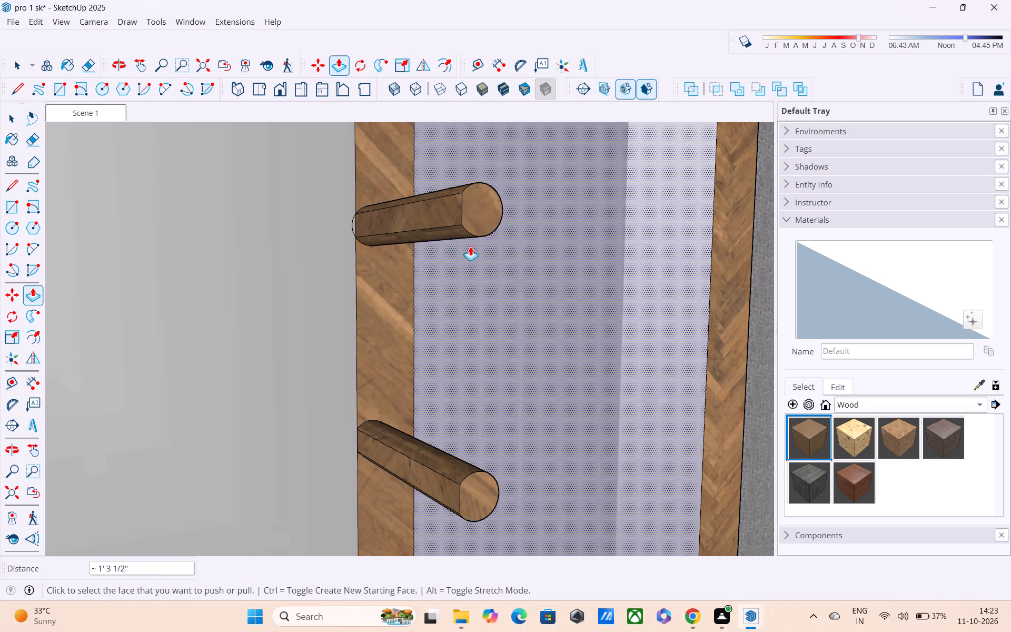
Adjust the upper rod's end face by about 1/8" with Push/Pull, using the lower rod's end as reference.
click(472, 223)
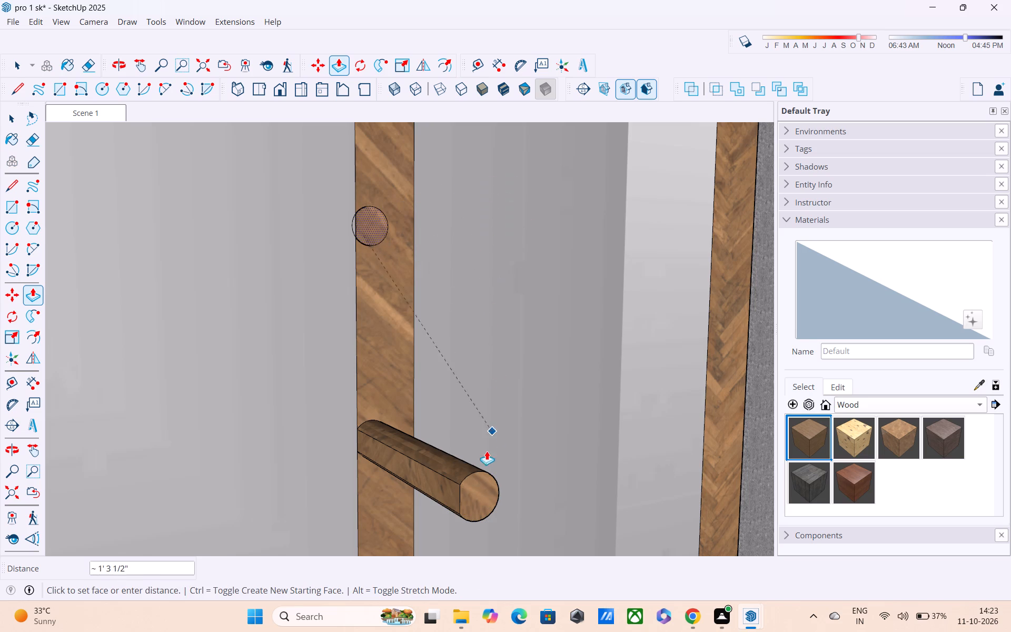
click(480, 470)
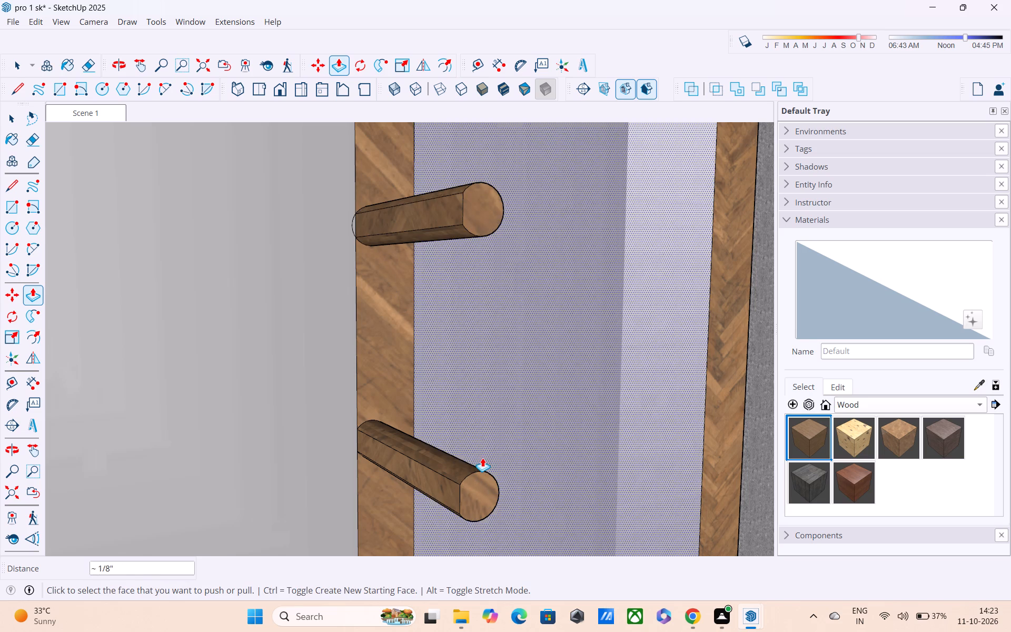
key(Escape)
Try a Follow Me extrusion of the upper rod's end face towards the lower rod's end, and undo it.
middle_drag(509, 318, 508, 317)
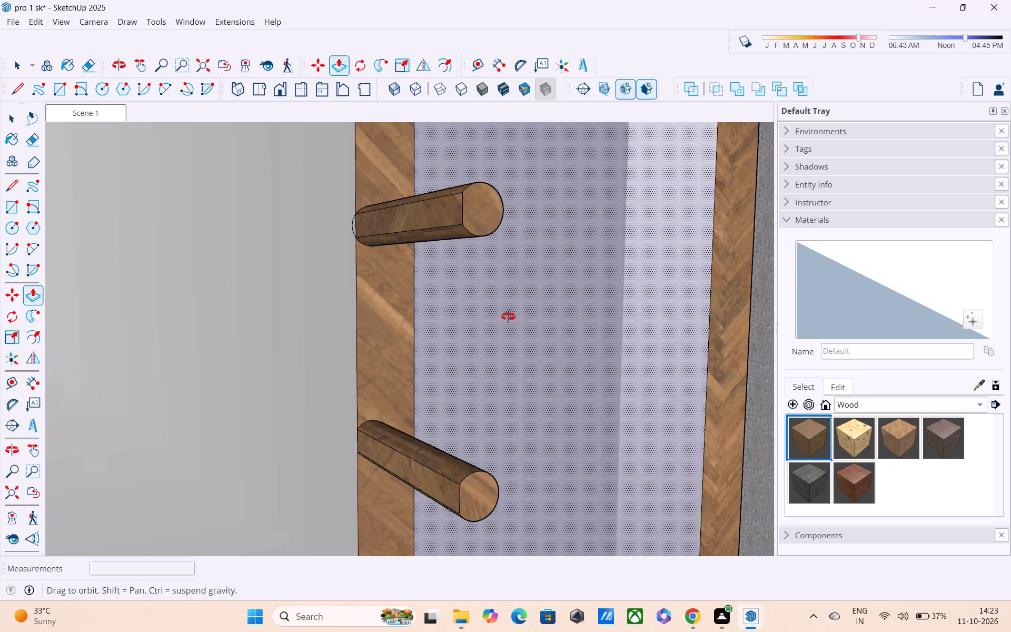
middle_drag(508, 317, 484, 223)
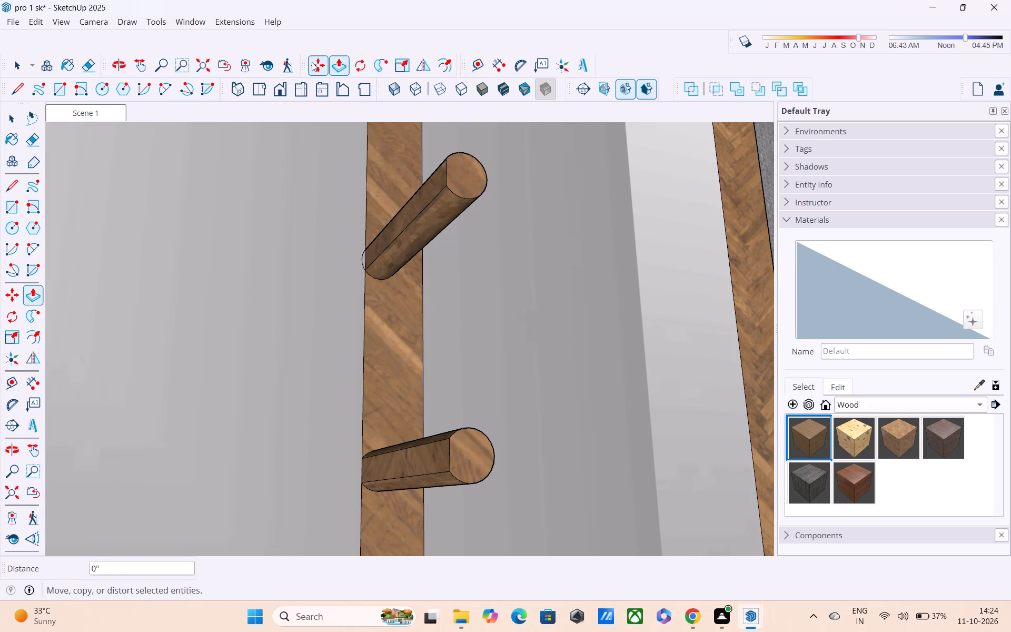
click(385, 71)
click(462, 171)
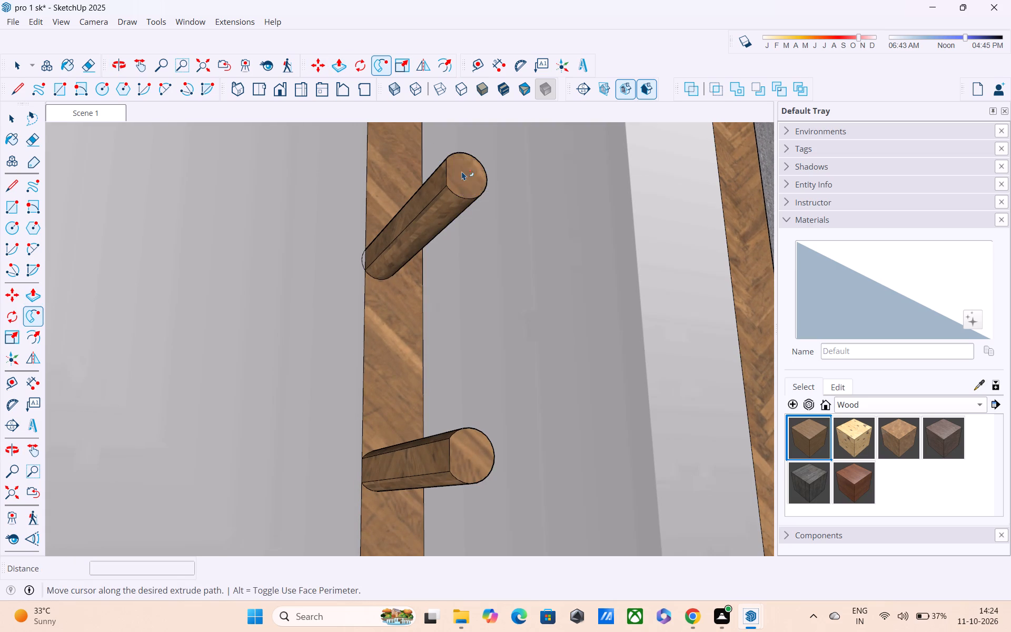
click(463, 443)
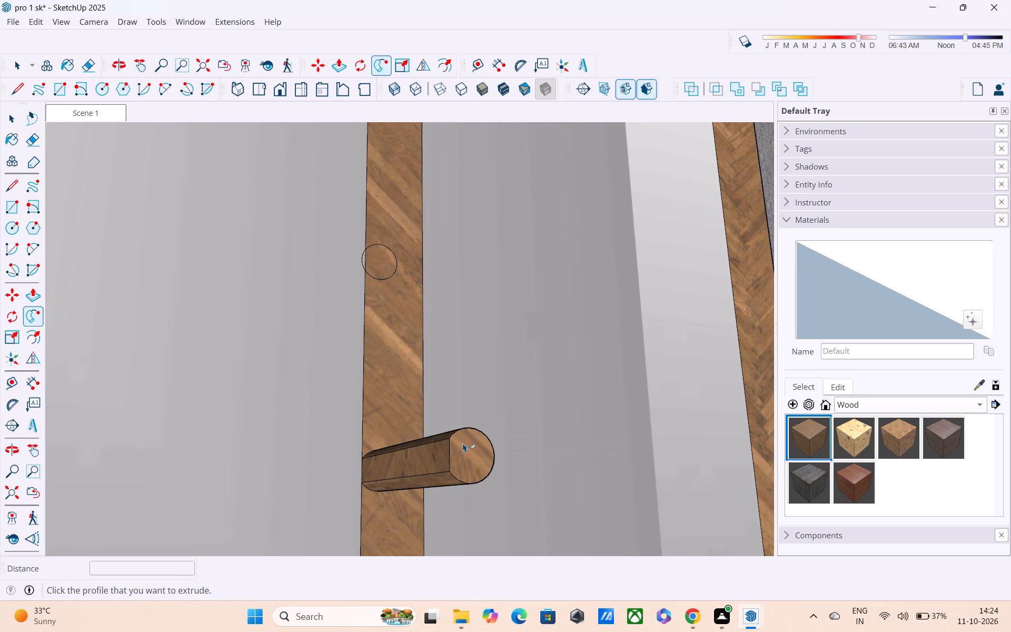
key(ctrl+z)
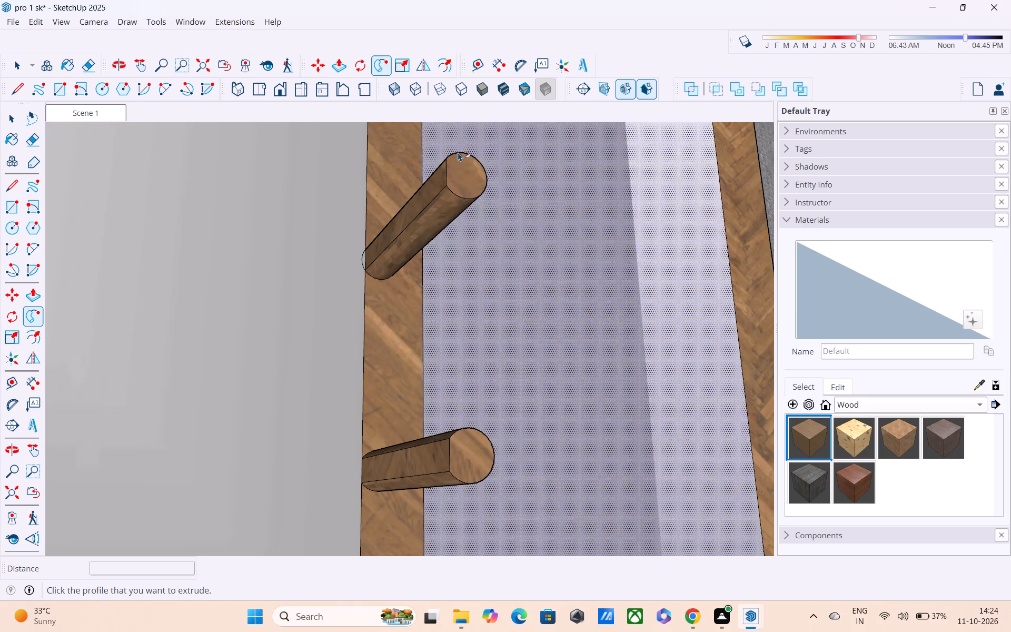
Try the Follow Me extrusion again from the upper rod's end face to the lower rod's end.
click(458, 169)
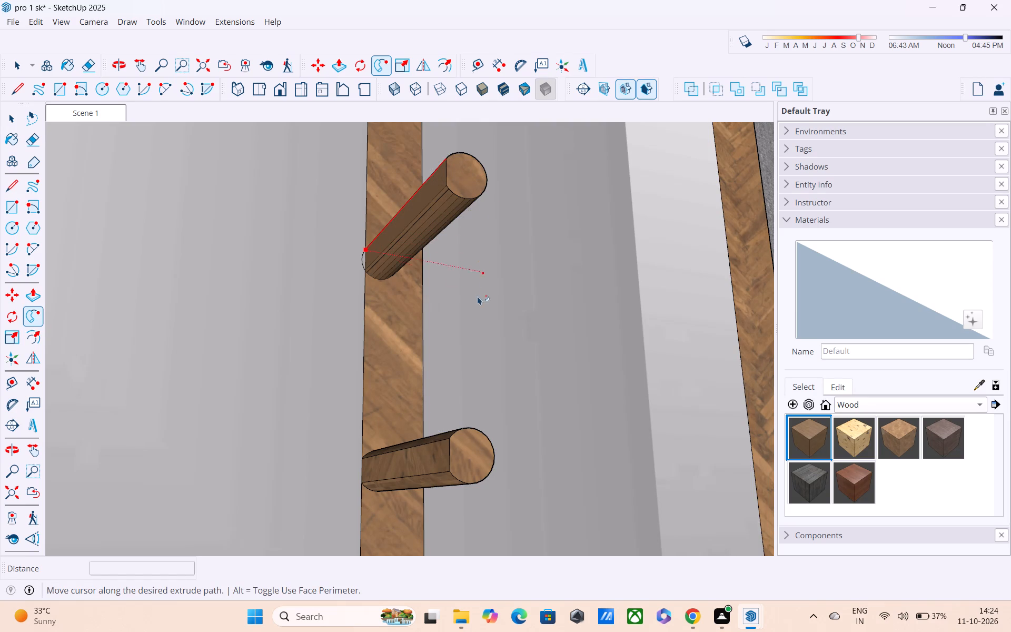
click(463, 431)
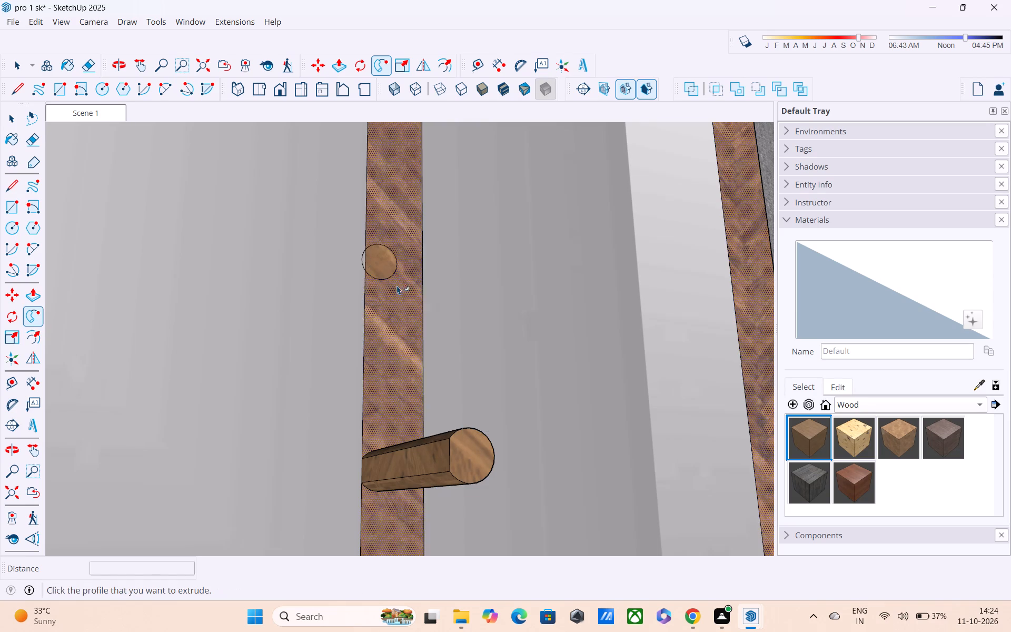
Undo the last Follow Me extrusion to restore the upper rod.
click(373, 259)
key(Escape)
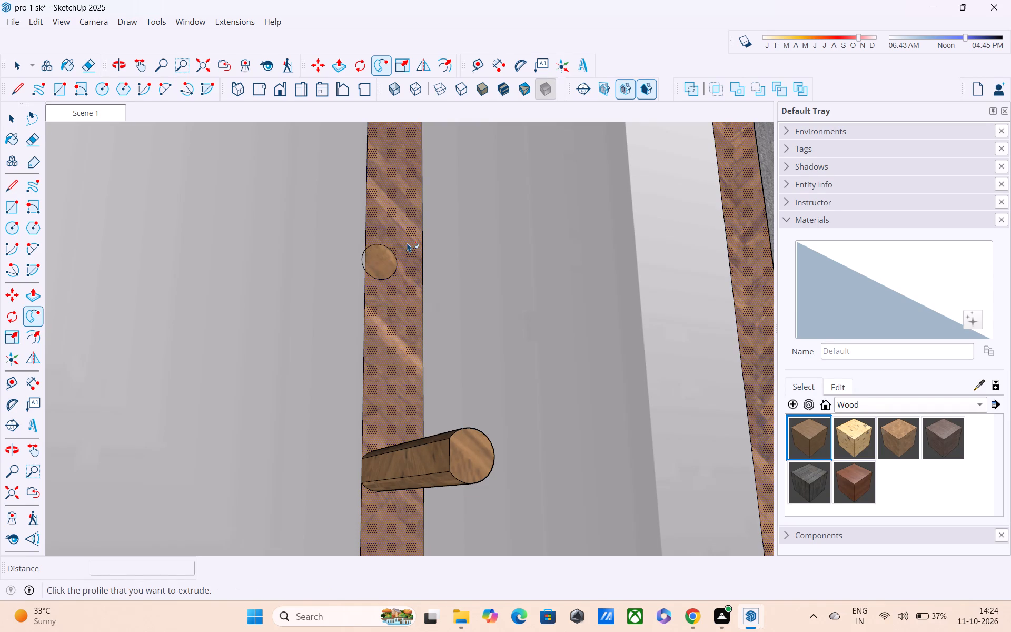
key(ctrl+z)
Draw a handle path from the upper rod's end face about 2 1/16" outward, down, then about 2 3/16" back to the lower rod's end face.
key(l)
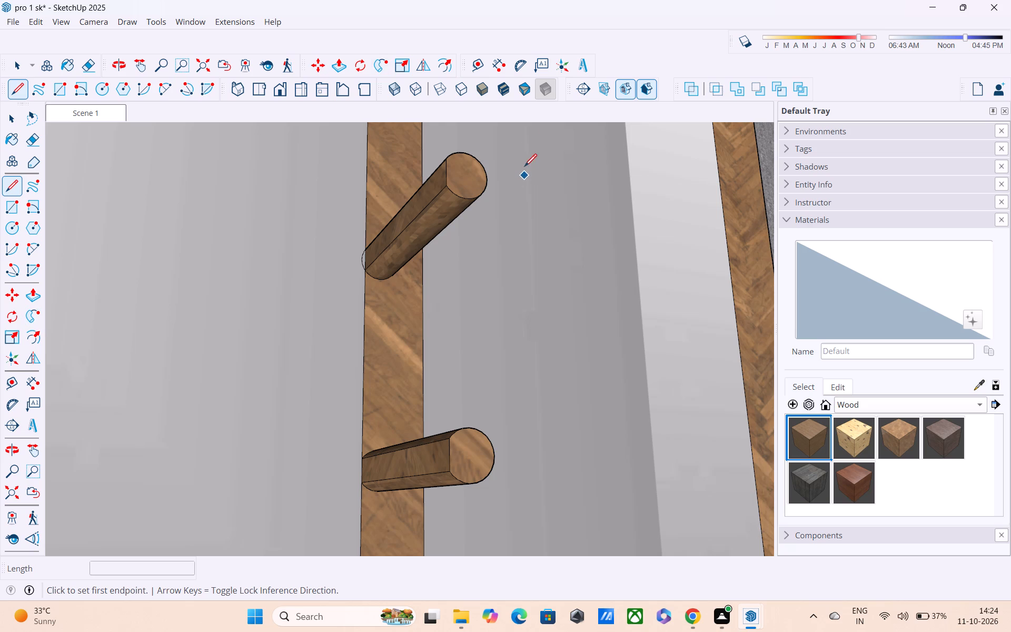
click(465, 173)
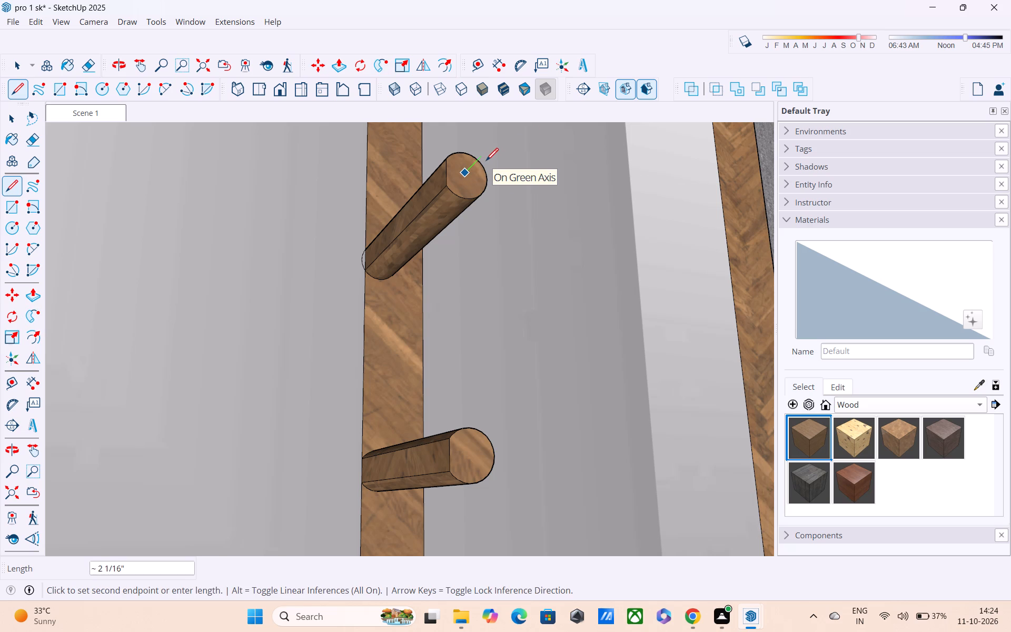
click(486, 162)
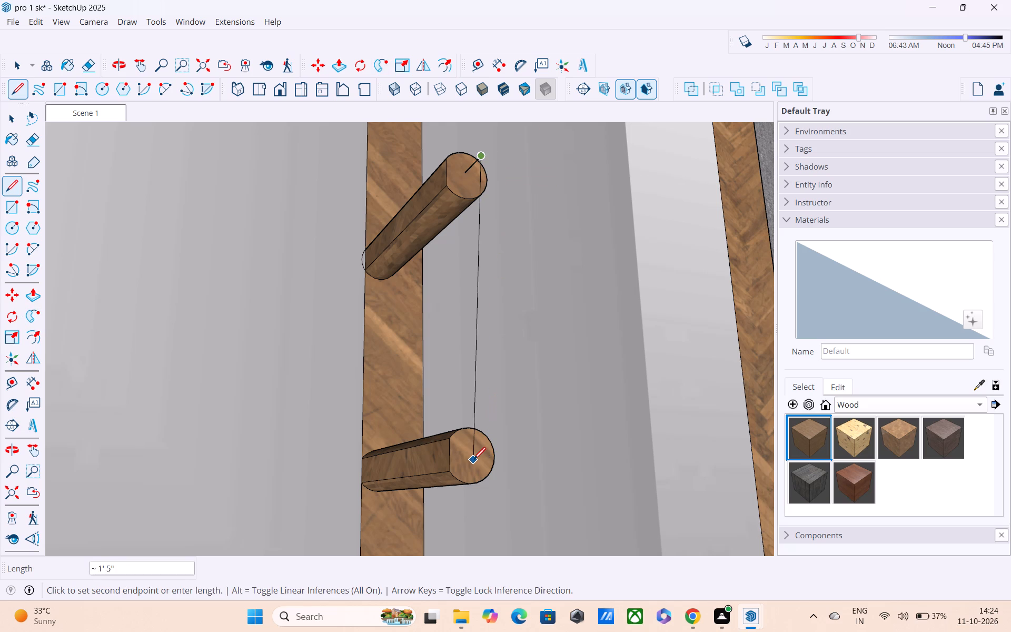
click(479, 453)
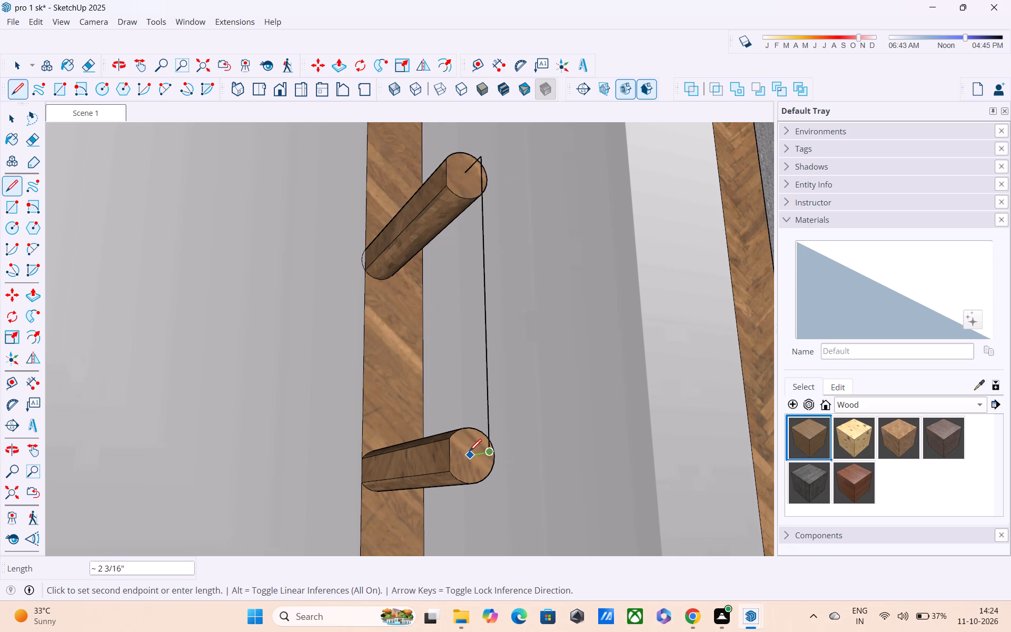
click(467, 452)
key(Escape)
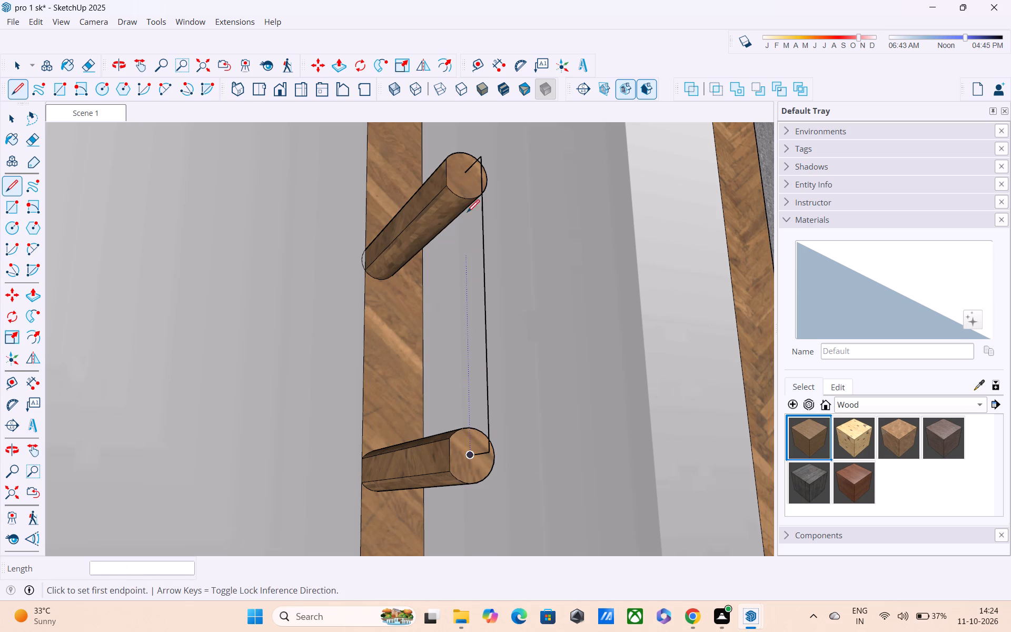
Extrude the upper rod's end face with Follow Me along the drawn path to the lower rod's end, forming the vertical bar.
click(380, 68)
click(465, 171)
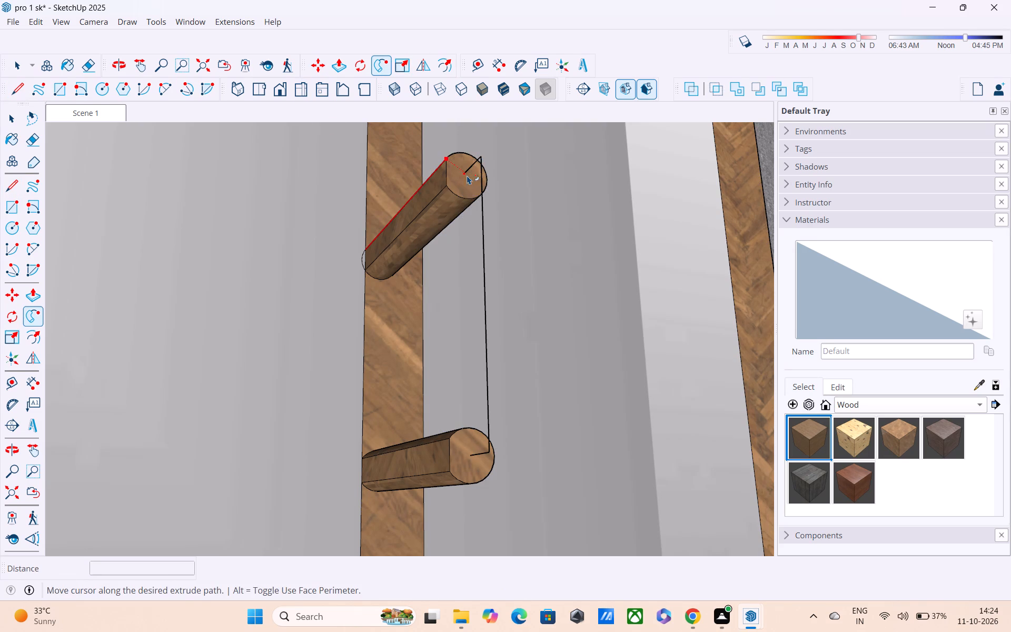
click(469, 172)
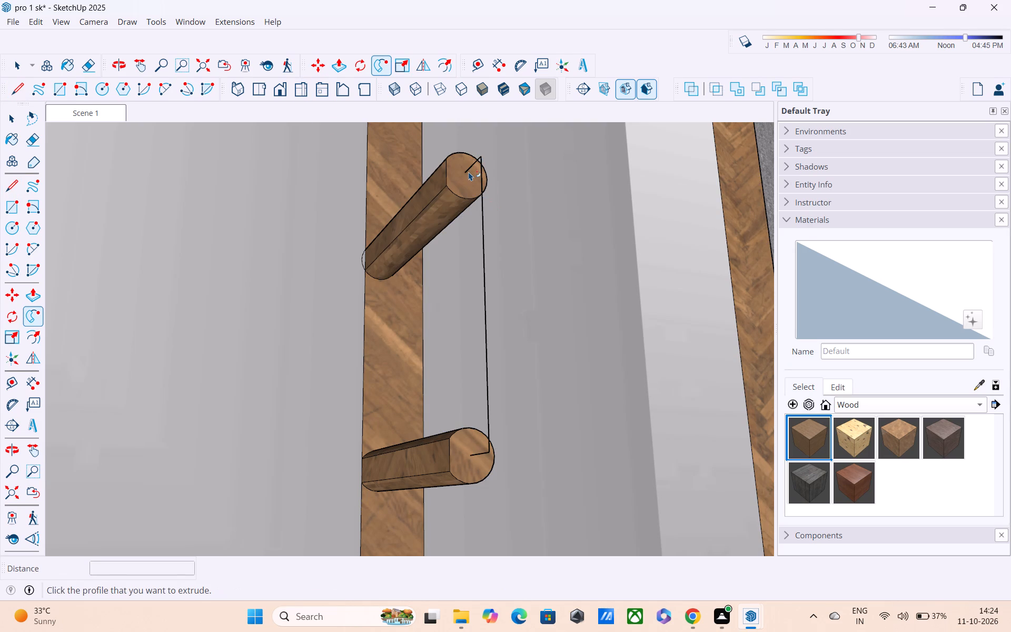
key(Escape)
key(Escape)
click(467, 170)
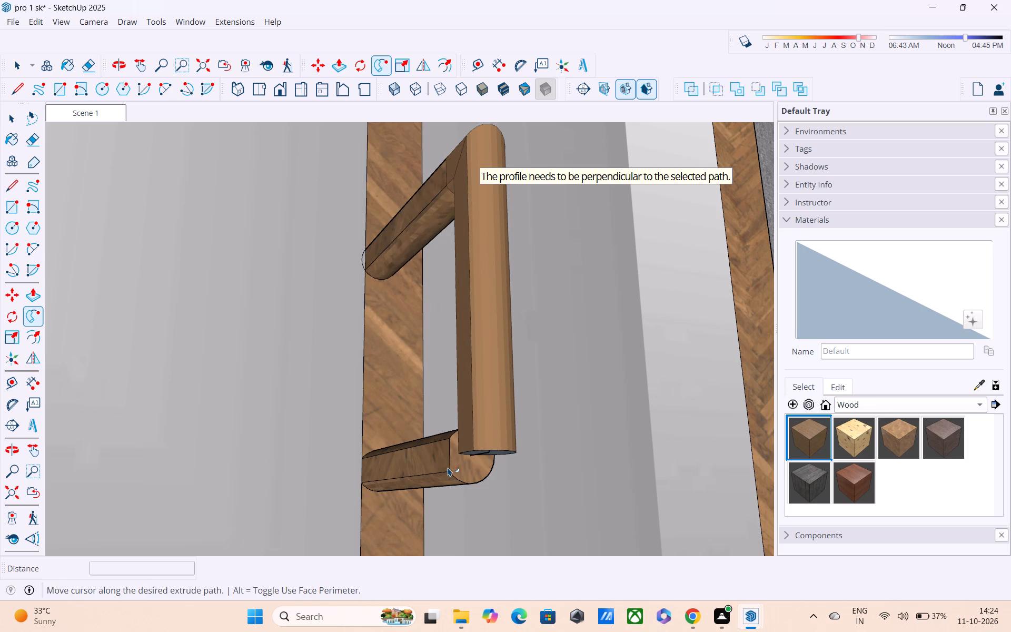
middle_drag(432, 418, 459, 424)
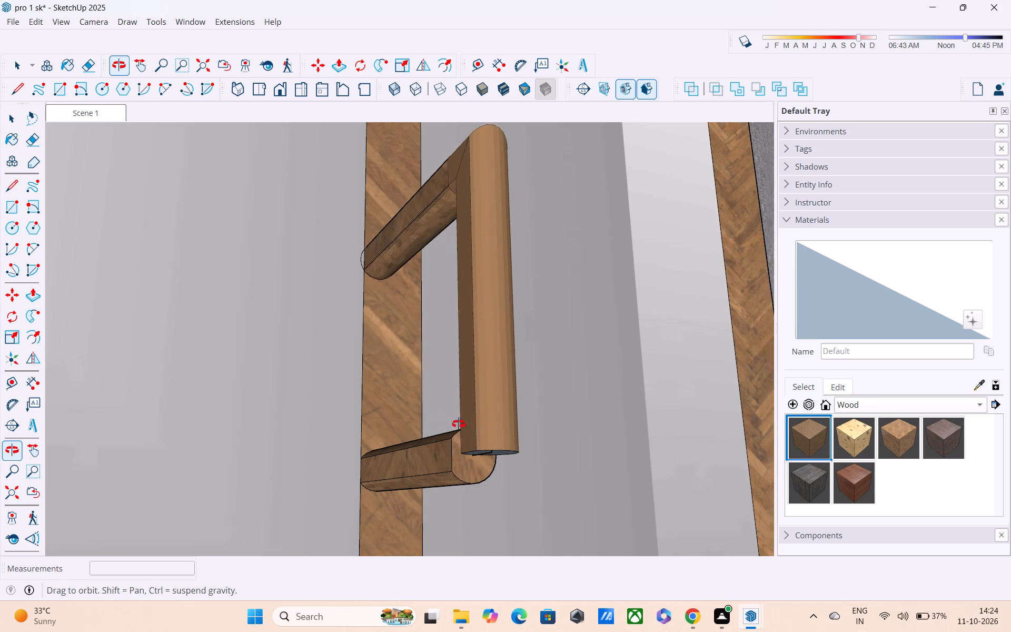
middle_drag(459, 424, 587, 429)
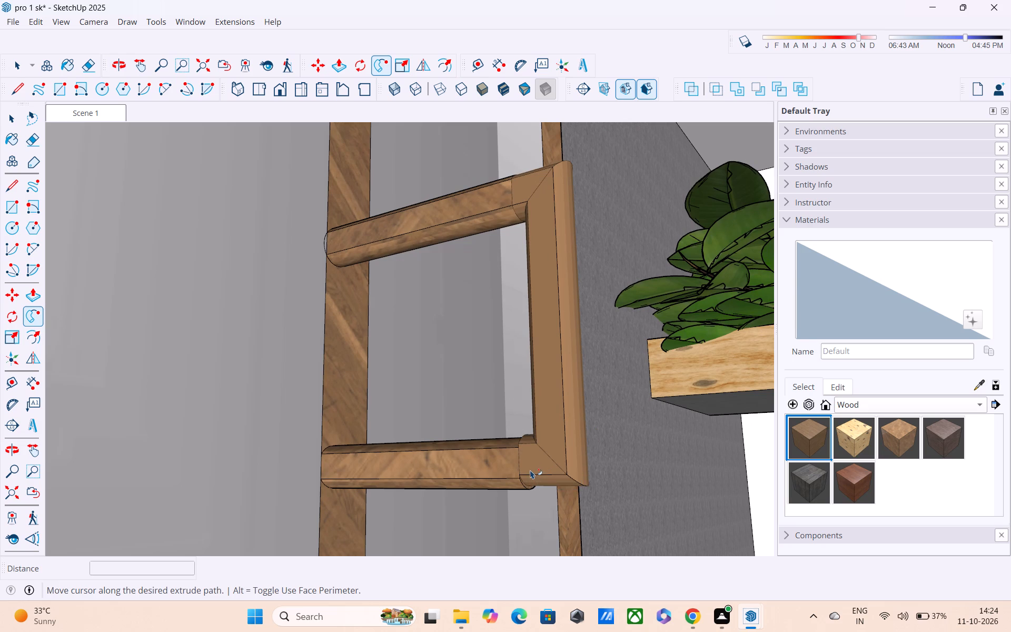
click(529, 473)
scroll(529, 473, down, 3)
key(Escape)
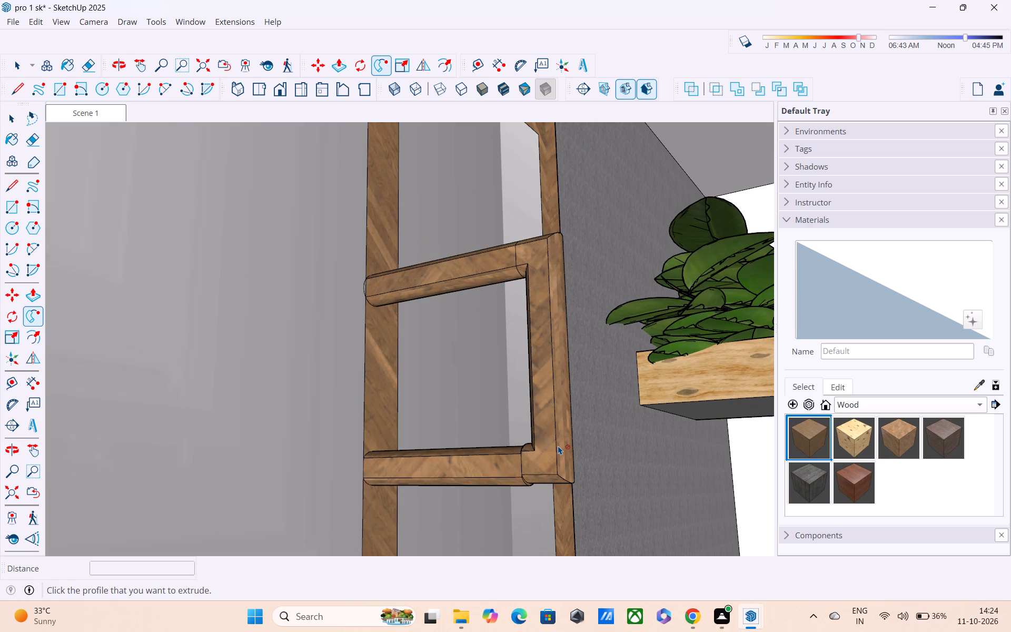
key(Escape)
middle_drag(559, 445, 475, 493)
scroll(592, 376, down, 3)
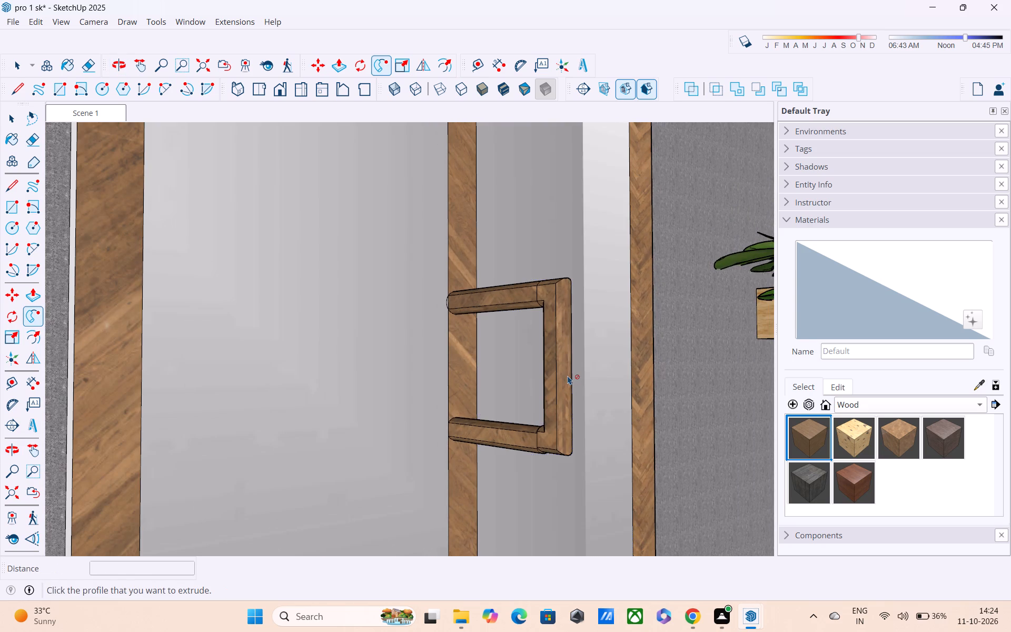
click(568, 376)
key(Escape)
key(space)
key(space)
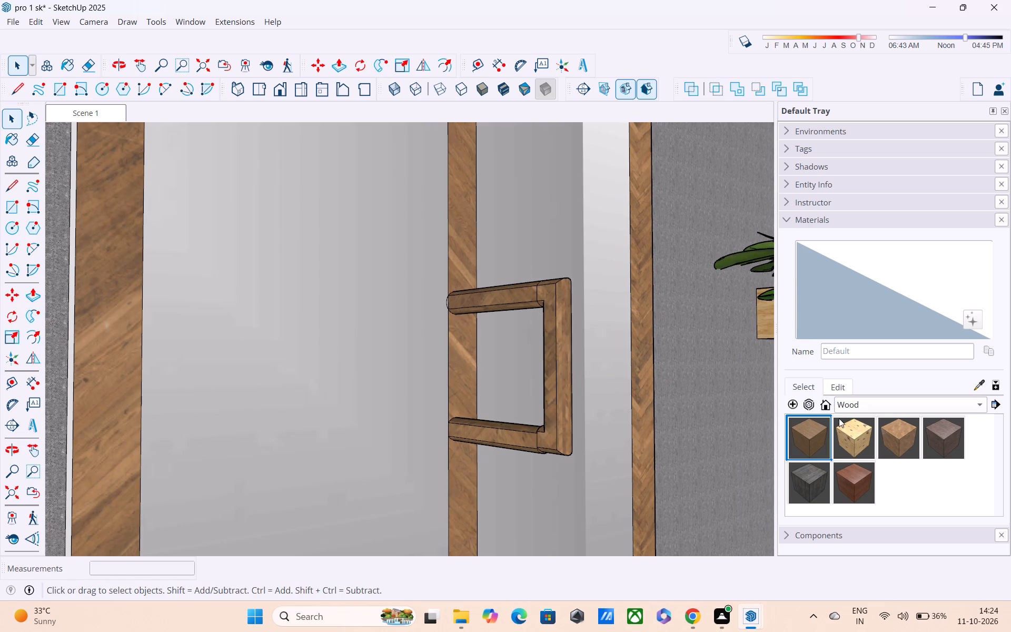
Paint the handle's vertical bar and the near sides of both rods with the dark Wood_Planks_01_1K material.
click(808, 478)
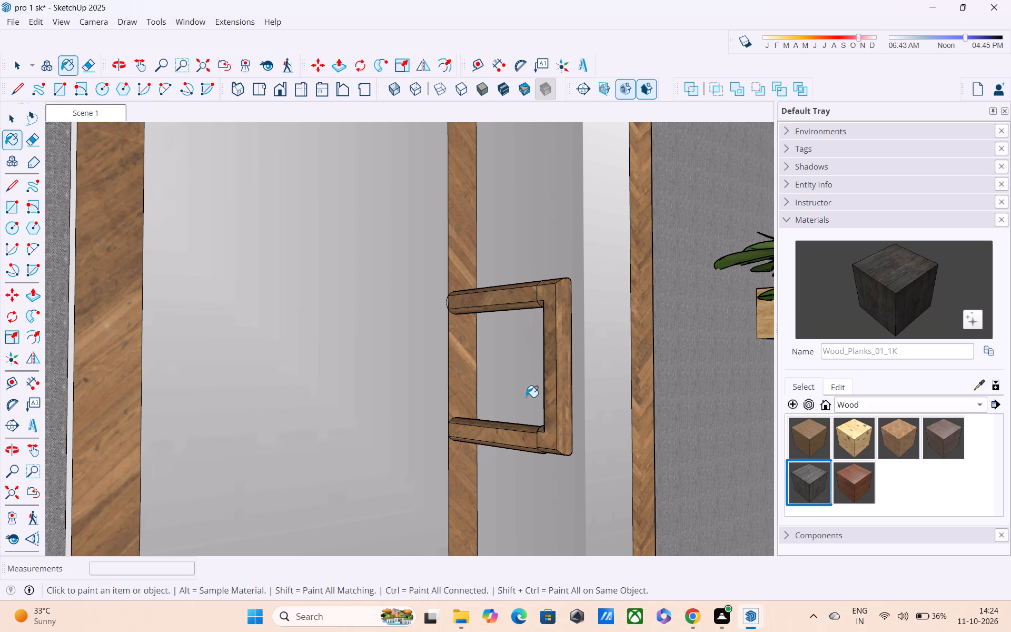
click(553, 374)
click(560, 376)
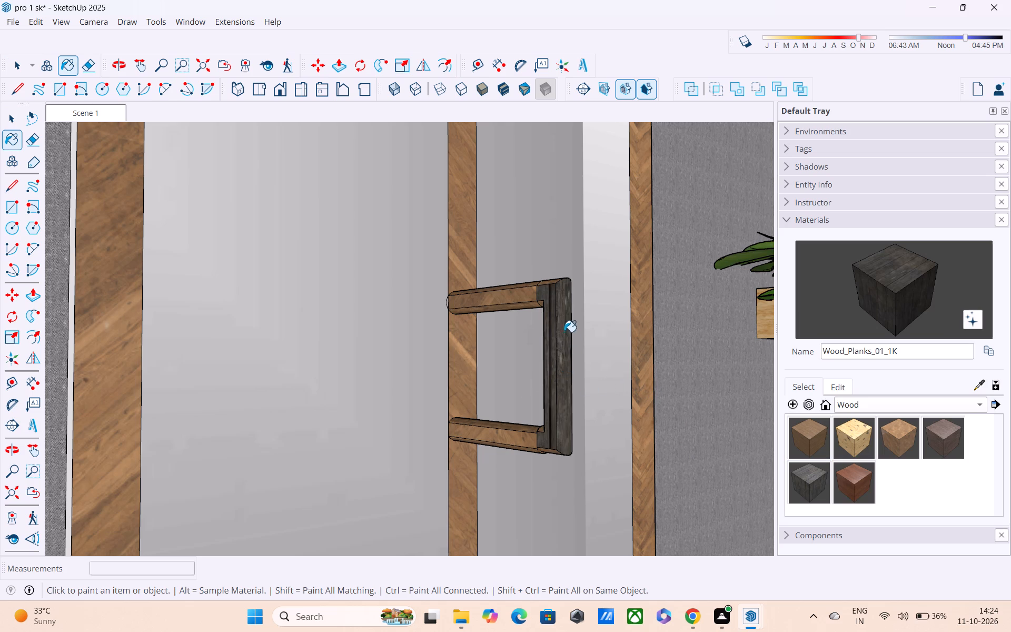
click(531, 289)
click(529, 434)
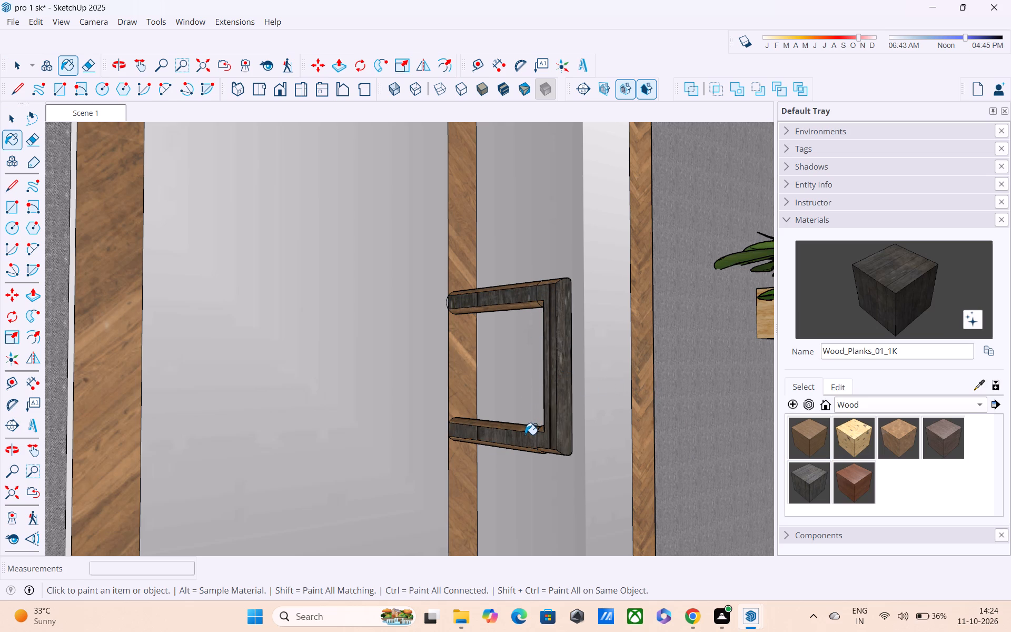
middle_drag(525, 434, 523, 486)
click(513, 432)
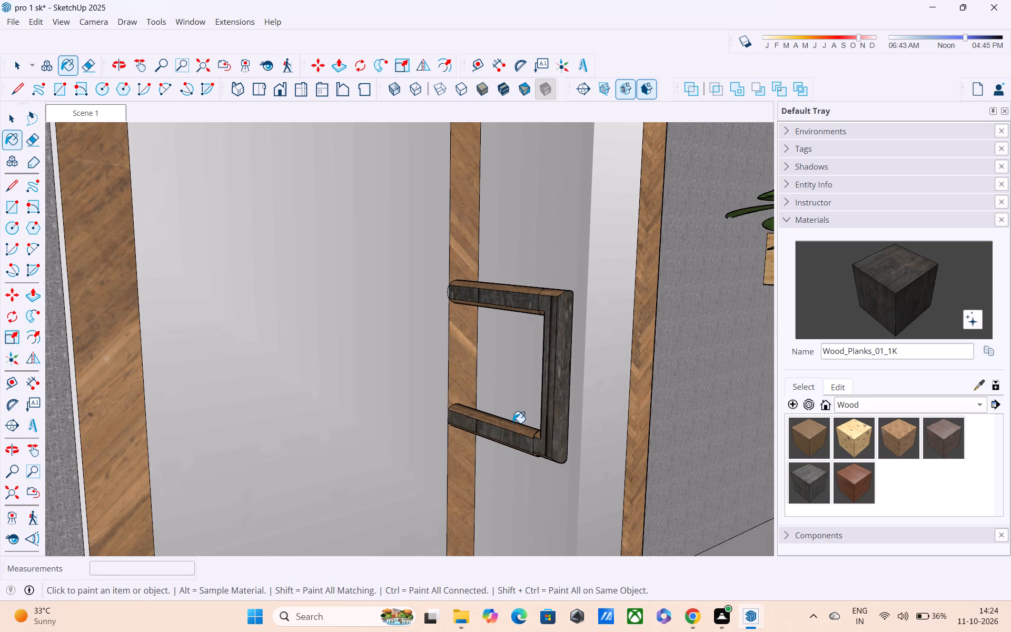
click(513, 423)
Paint the remaining brown faces on the lower rod's opposite side and at its joint with the bar with Wood_Planks_01_1K.
middle_drag(514, 433, 364, 442)
middle_drag(495, 410, 342, 367)
scroll(479, 509, up, 3)
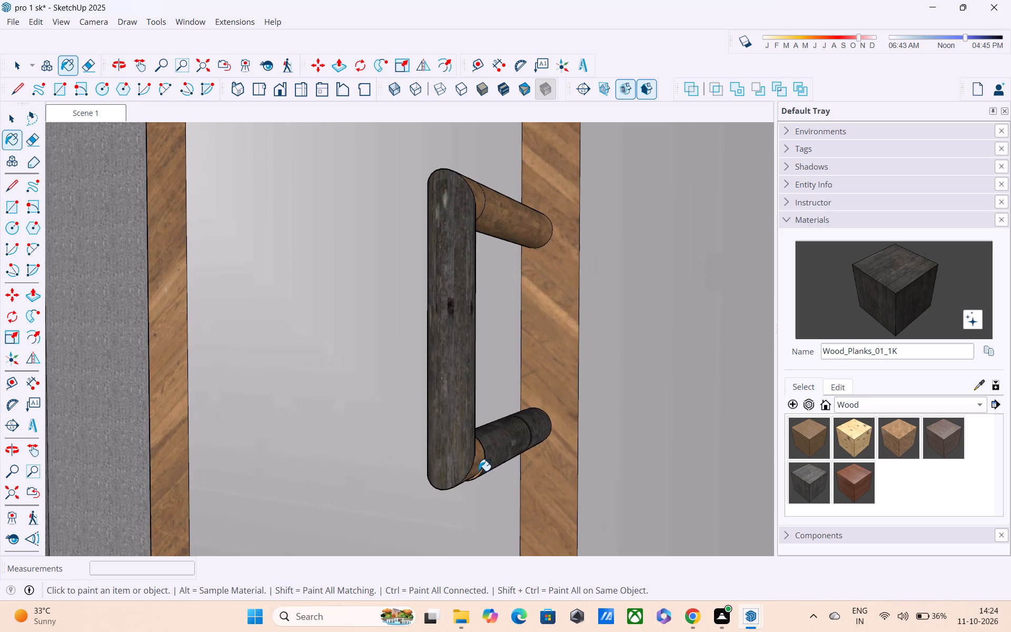
click(478, 470)
scroll(477, 472, up, 5)
middle_drag(482, 473, 483, 360)
click(490, 419)
click(475, 431)
click(458, 433)
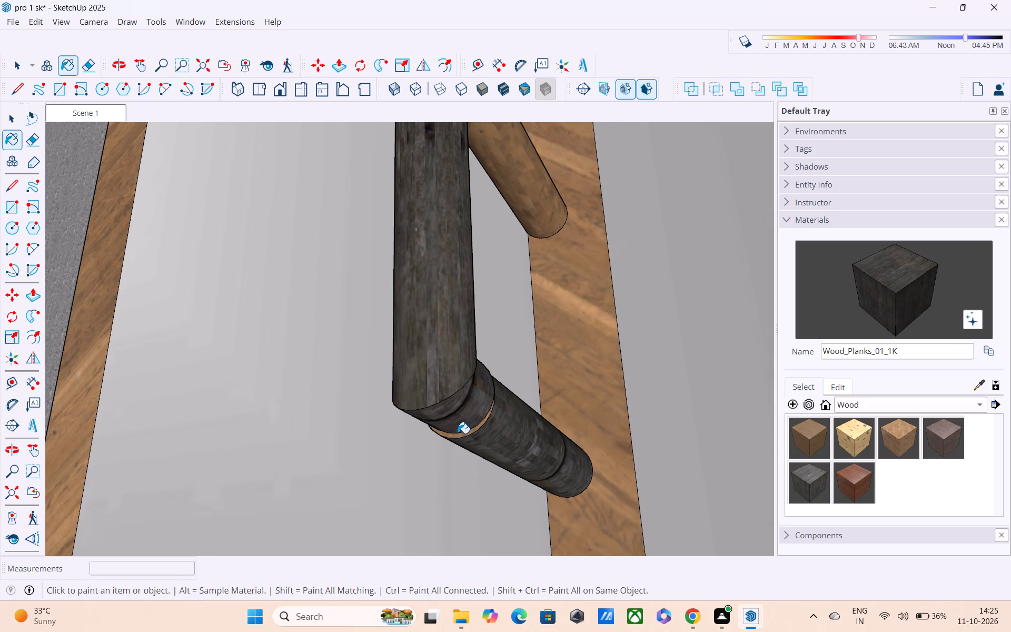
drag(457, 434, 457, 440)
scroll(457, 441, up, 4)
drag(489, 418, 491, 429)
click(491, 429)
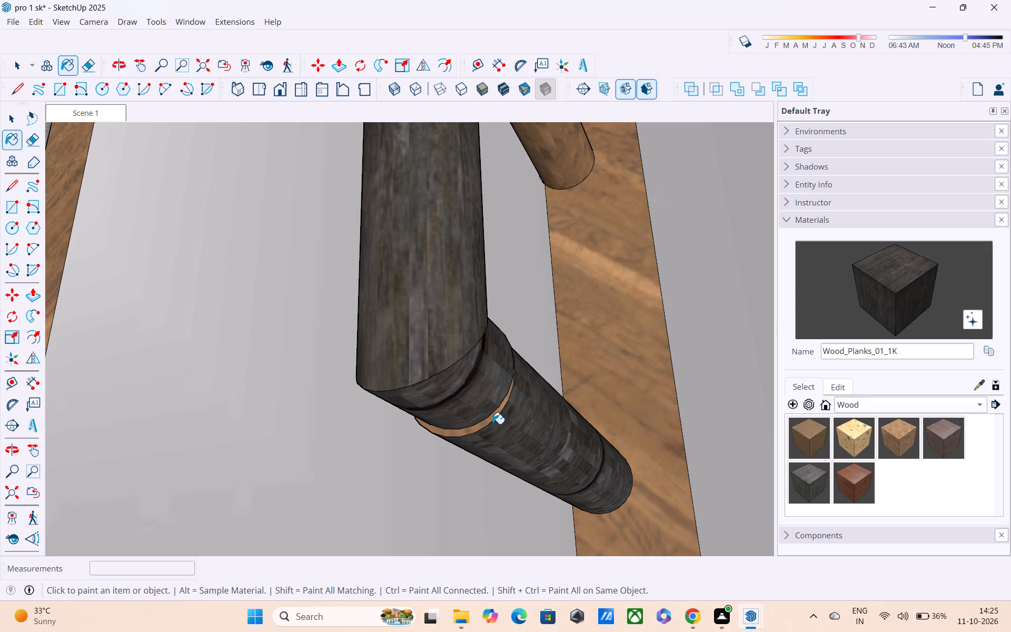
click(492, 423)
Paint the upper rod's remaining brown faces, including the section joining the bar, with Wood_Planks_01_1K.
scroll(509, 397, down, 3)
middle_drag(536, 387, 454, 539)
scroll(454, 446, down, 3)
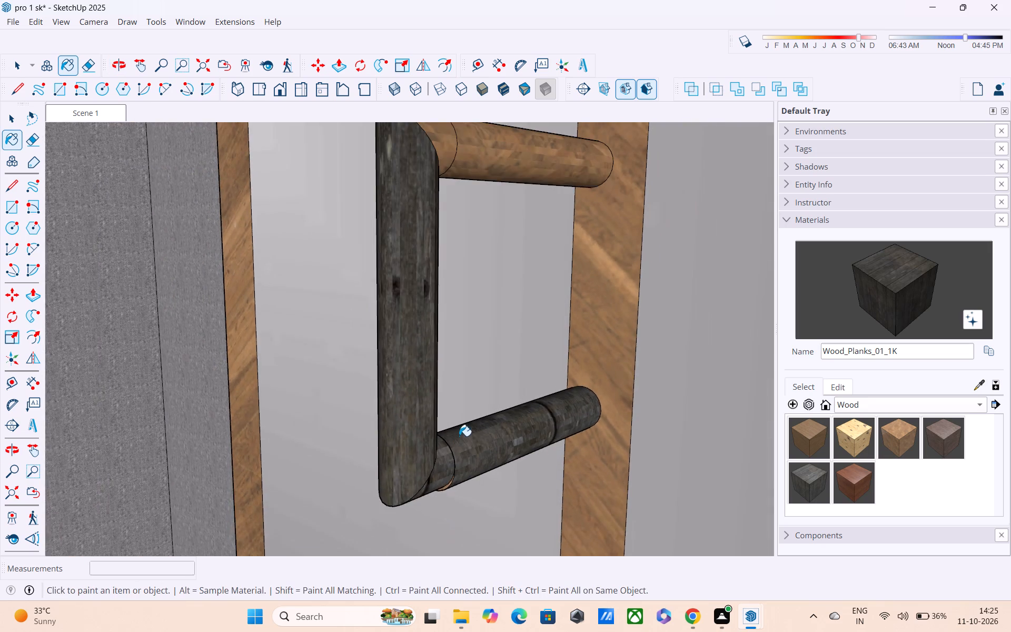
scroll(459, 436, down, 6)
scroll(507, 363, up, 1)
click(513, 268)
click(460, 261)
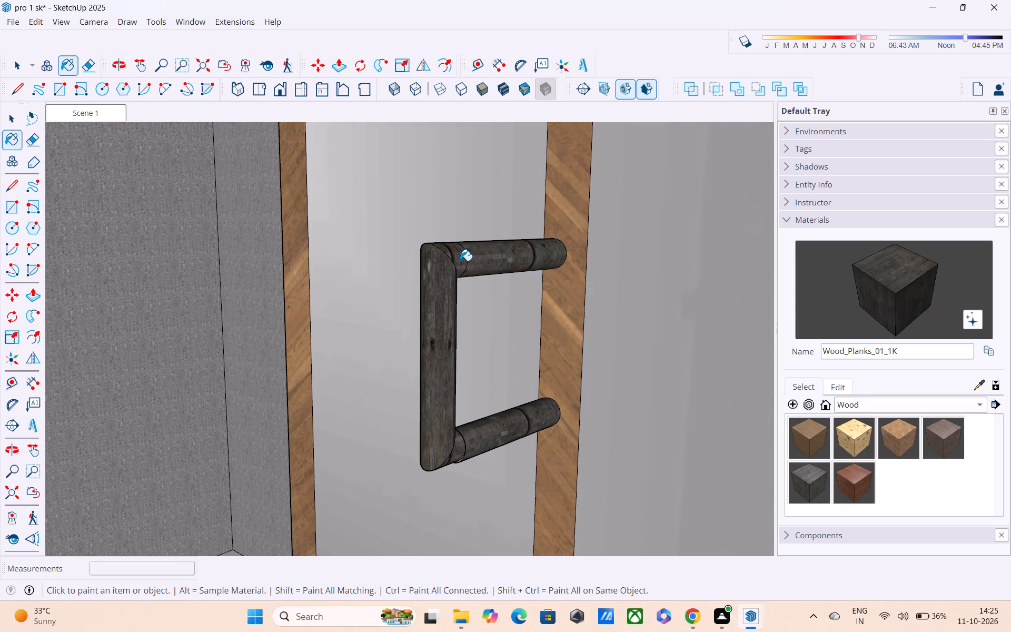
Examine the whole house from the front to check how the entrance door and its handle look.
middle_drag(460, 262, 698, 421)
middle_drag(479, 363, 668, 322)
scroll(668, 322, down, 5)
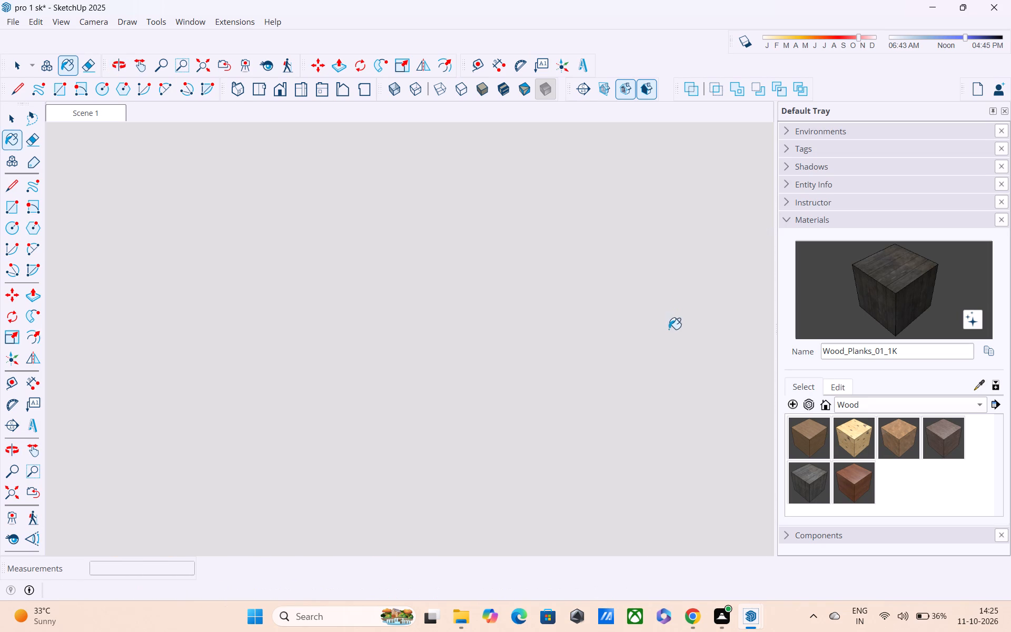
scroll(674, 345, down, 3)
key(Escape)
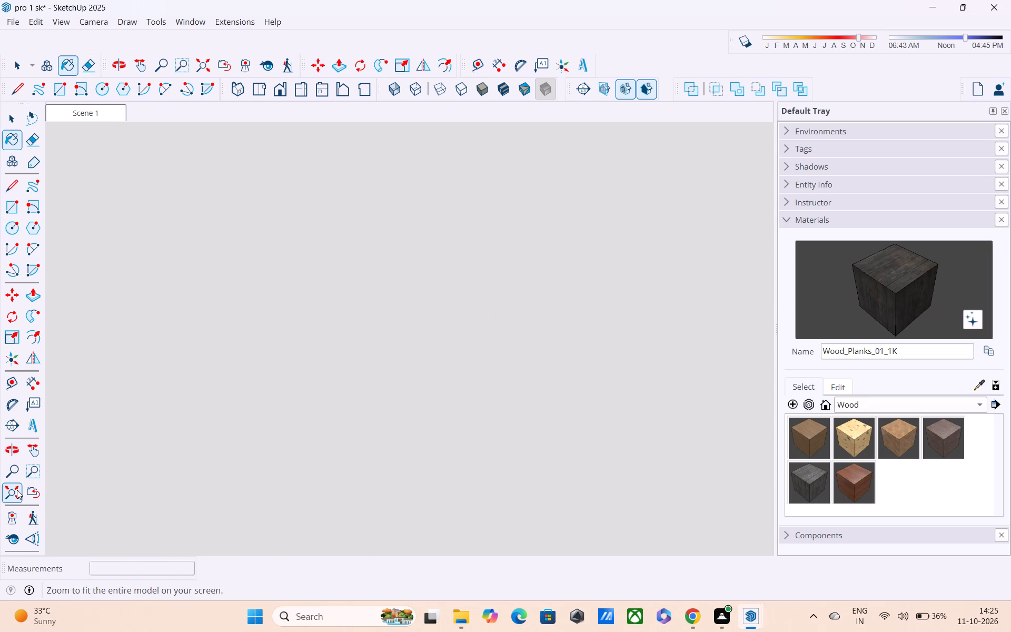
click(17, 490)
scroll(22, 493, down, 3)
scroll(336, 322, down, 2)
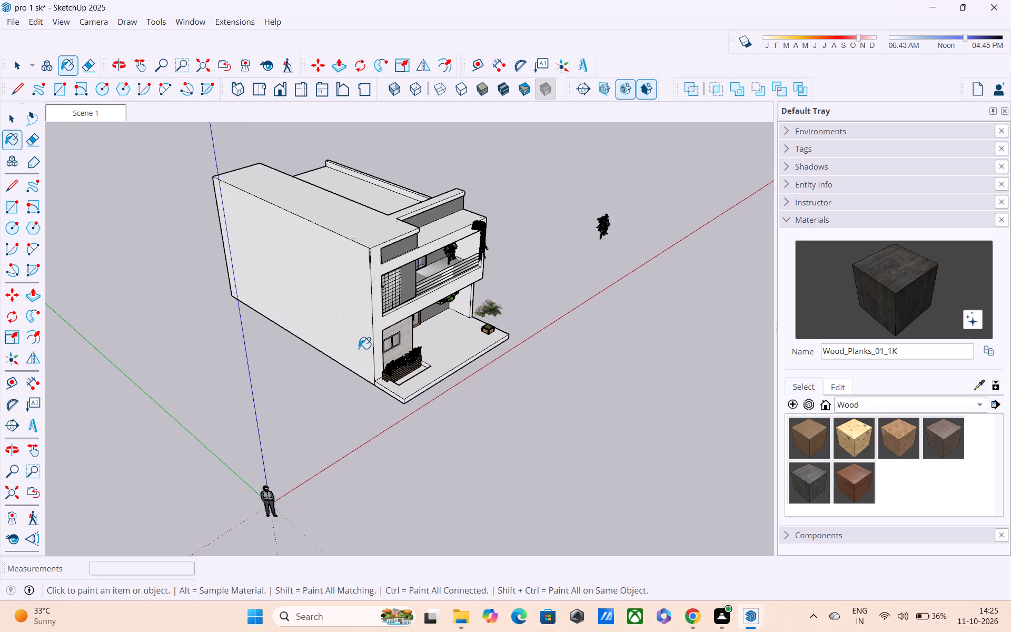
middle_drag(459, 350, 284, 260)
scroll(467, 325, up, 3)
middle_drag(456, 341, 431, 283)
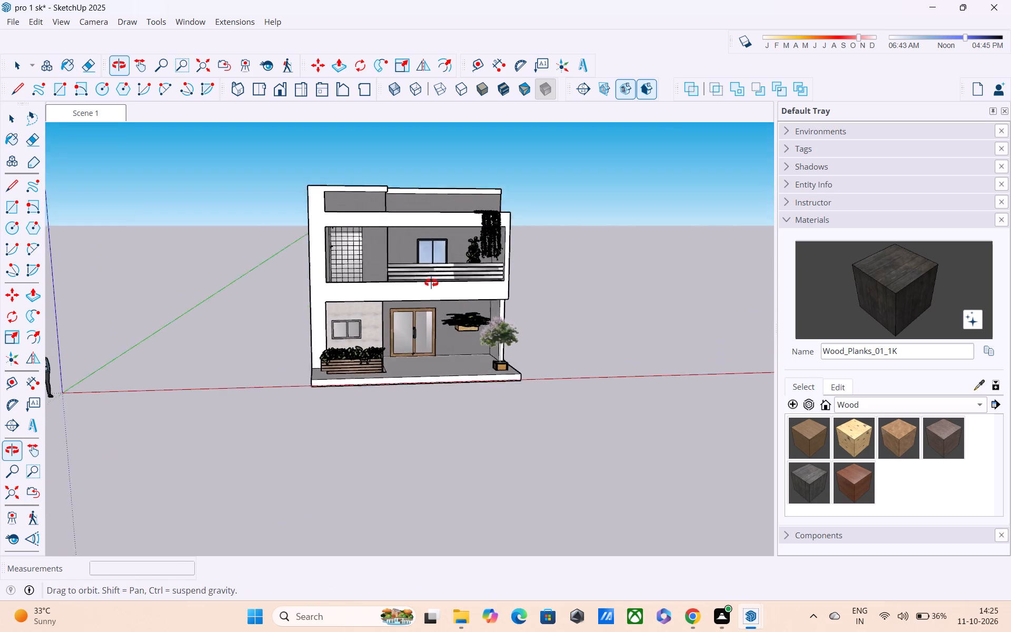
middle_drag(431, 283, 430, 280)
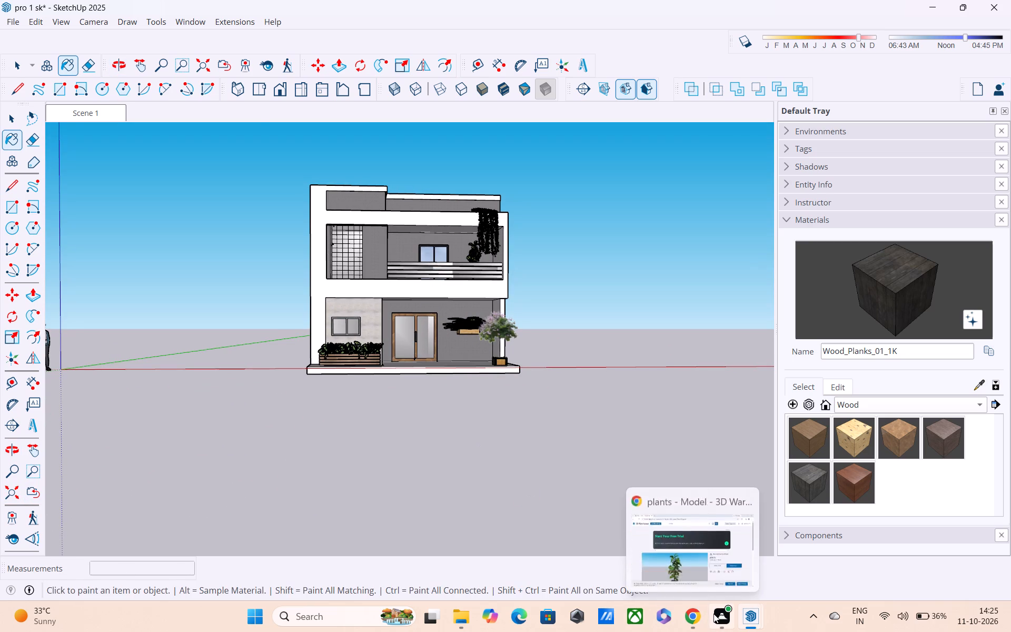